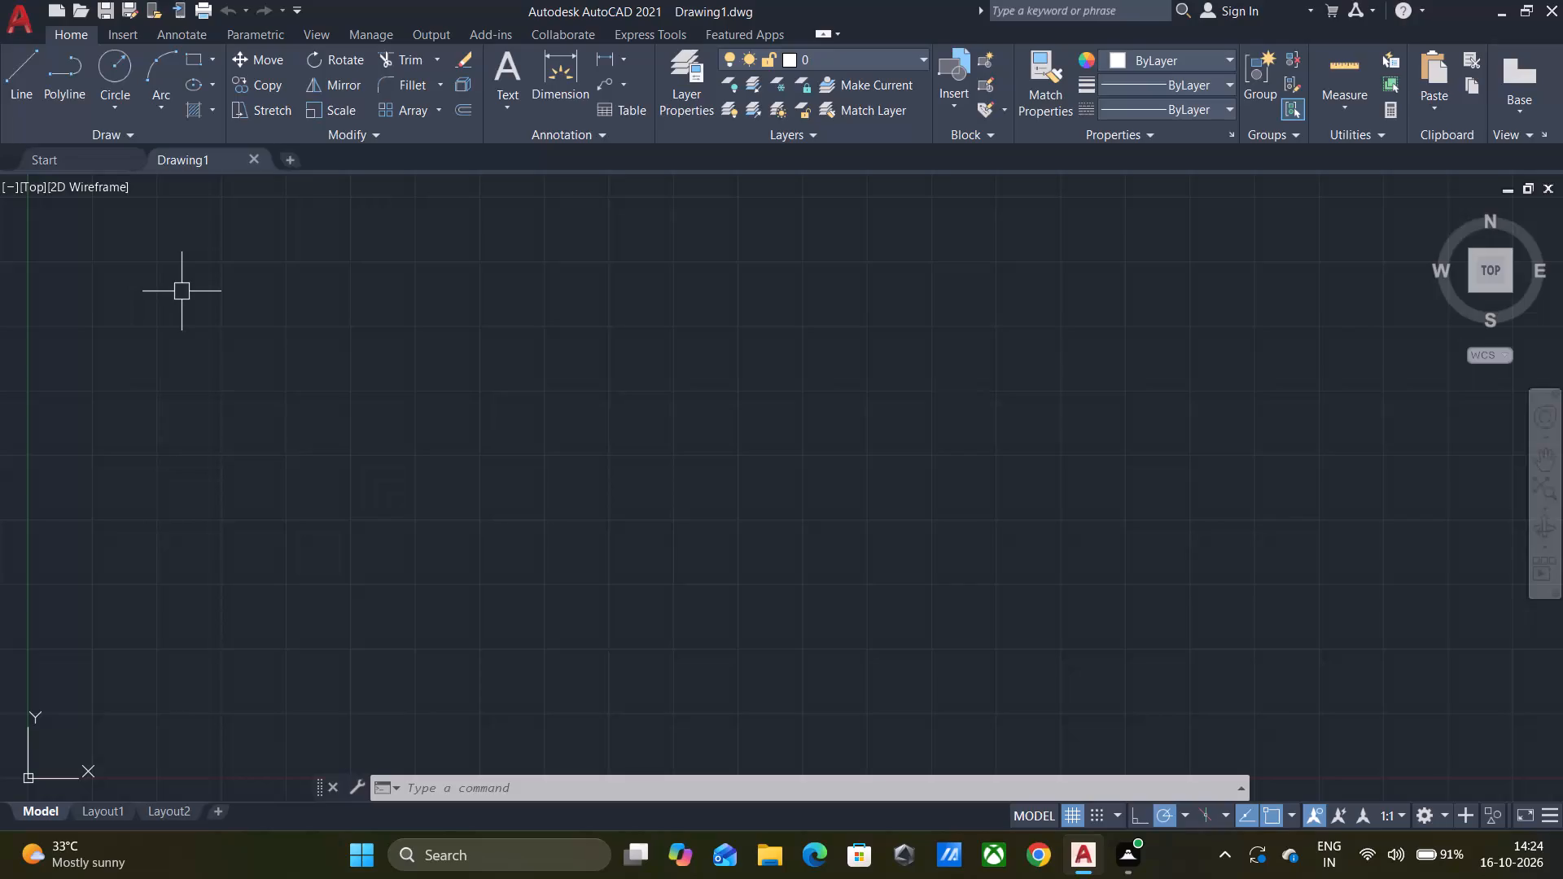
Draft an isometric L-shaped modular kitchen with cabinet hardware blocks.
Turn on command log file recording with LOGFILEON.
{"action": "type", "text": "LOG"}
{"action": "key", "text": "Return"}
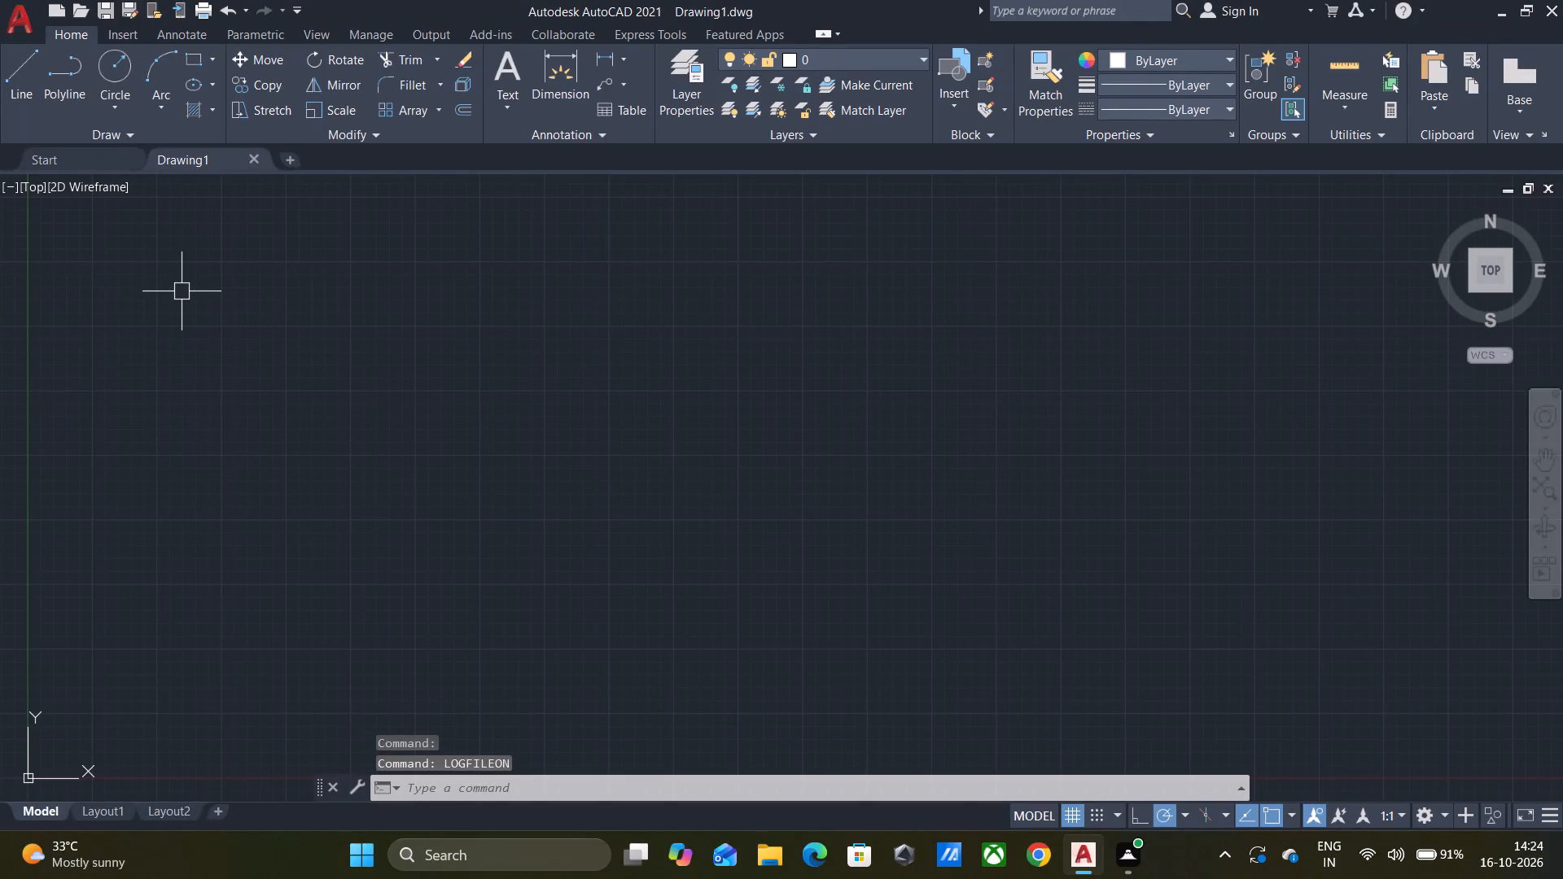
Set the drawing's length unit type to Architectural in the drawing units settings.
{"action": "type", "text": "UNI"}
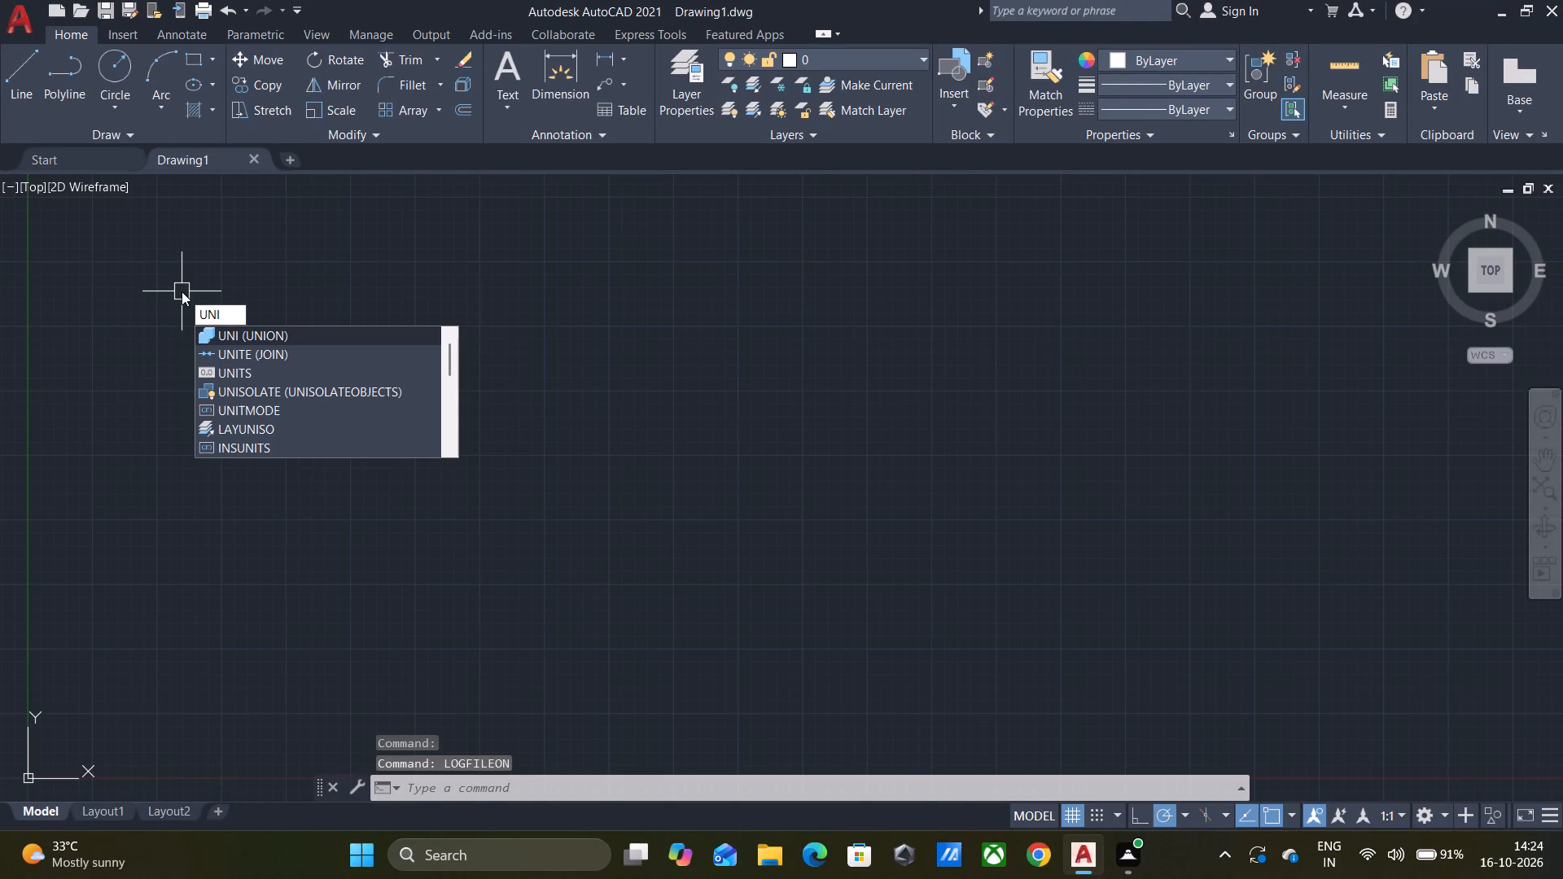
{"action": "key", "text": "Down"}
{"action": "key", "text": "Down"}
{"action": "key", "text": "Return"}
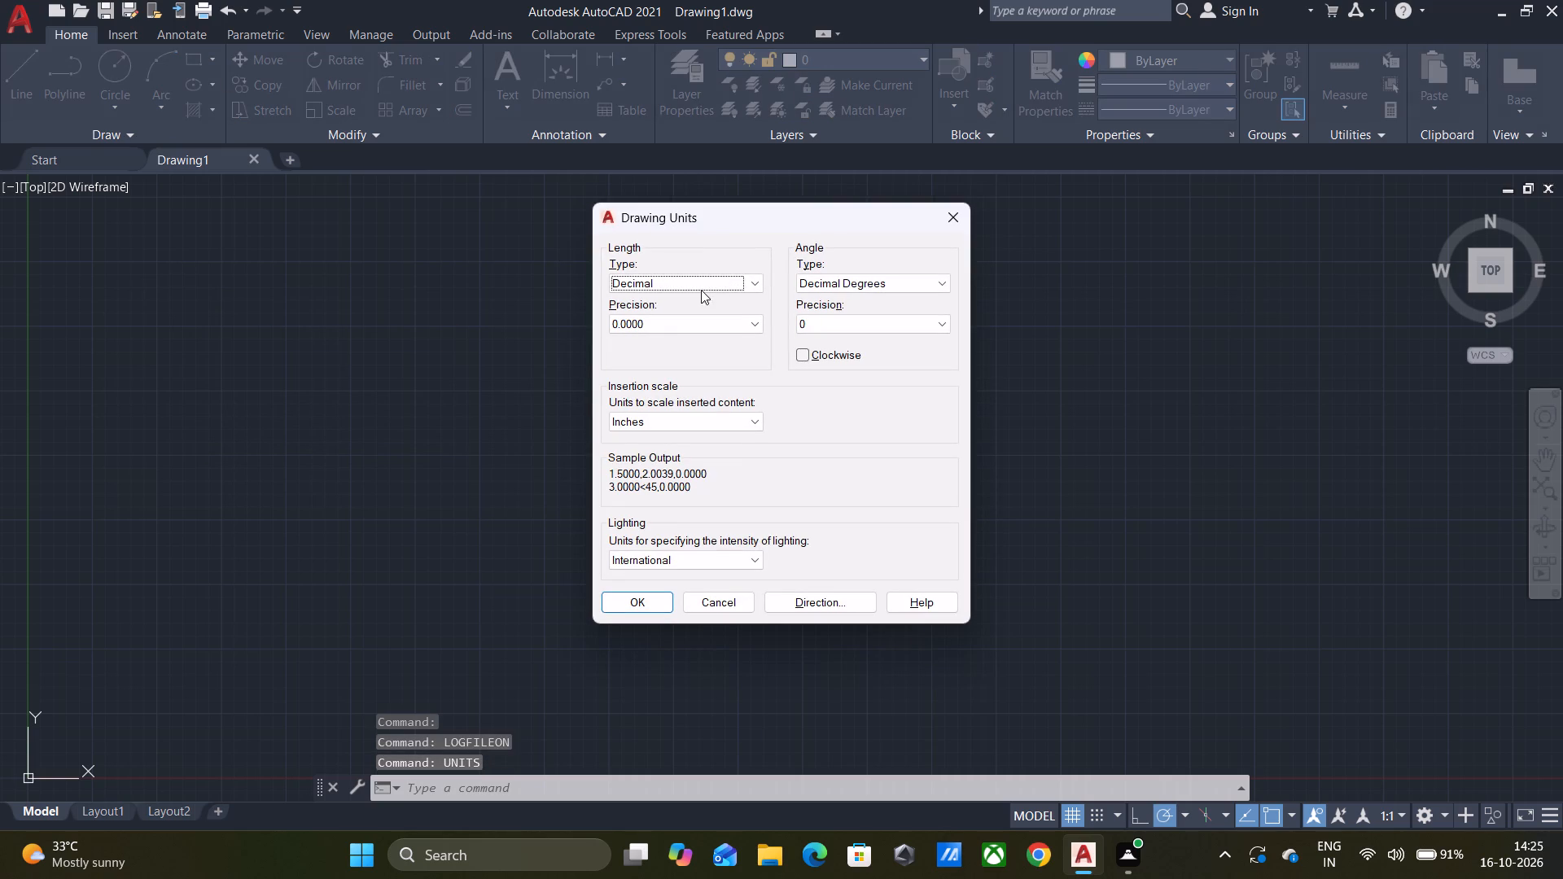
{"action": "left_click", "coordinate": [702, 290]}
{"action": "left_click", "coordinate": [637, 291]}
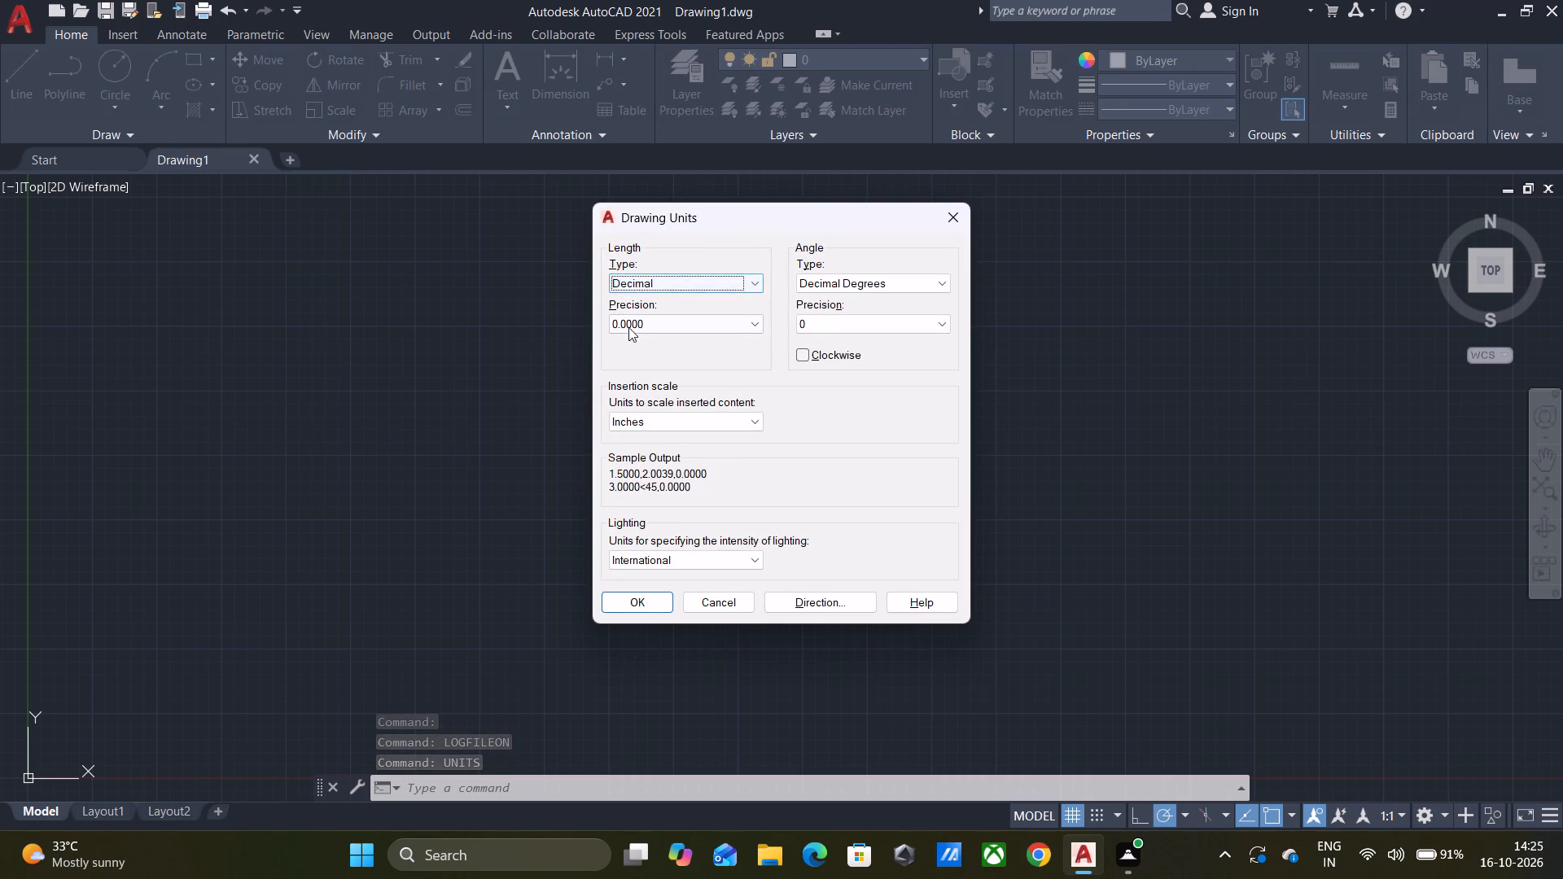
{"action": "left_click", "coordinate": [632, 321]}
{"action": "left_click", "coordinate": [646, 276]}
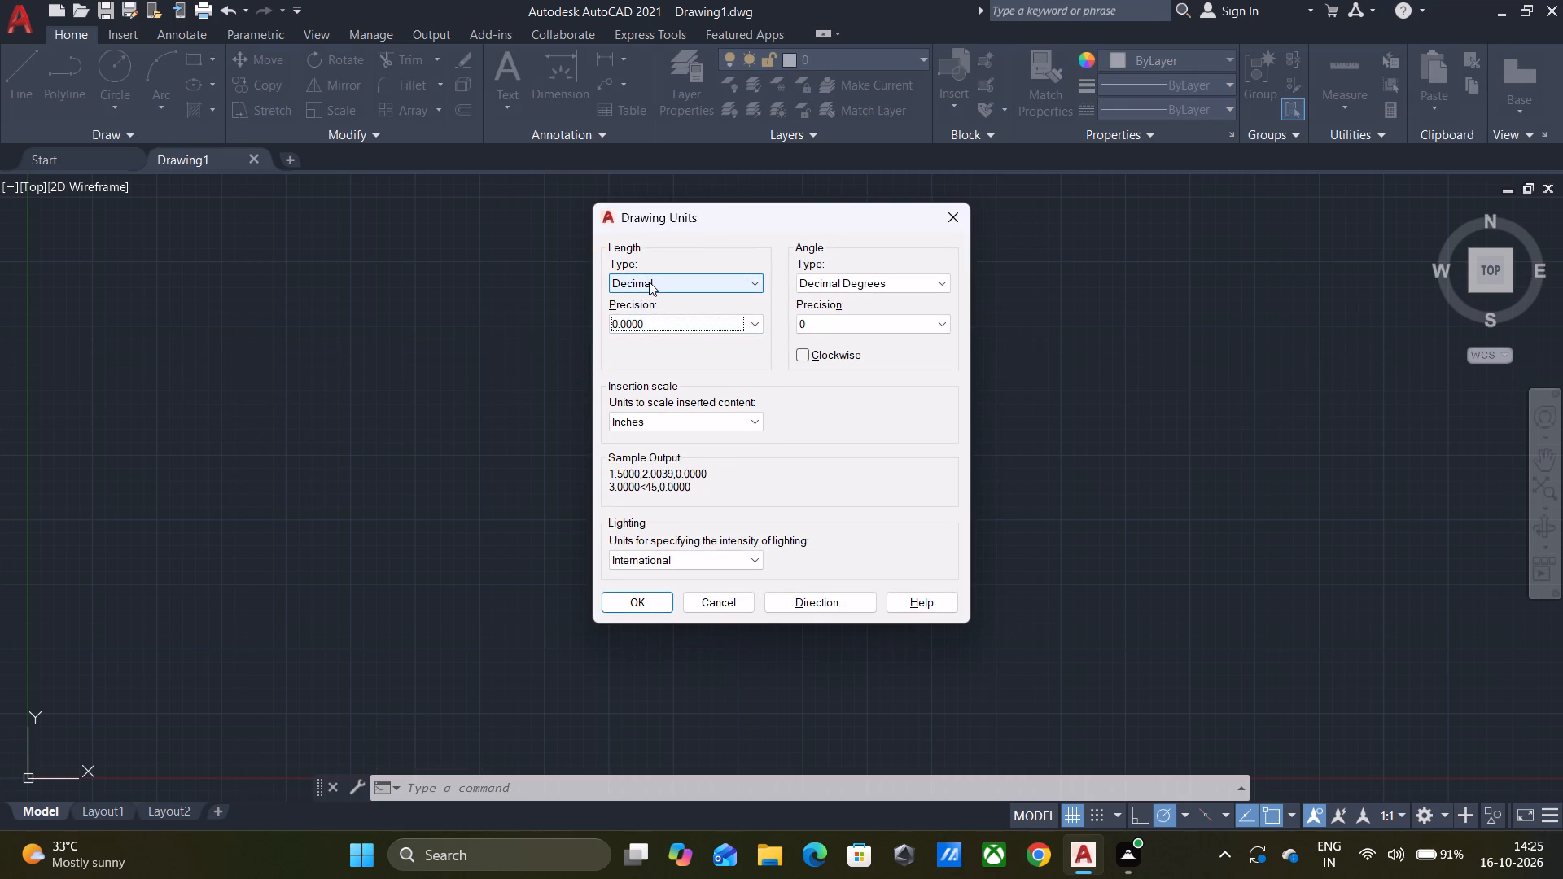
{"action": "left_click", "coordinate": [649, 282]}
{"action": "left_click", "coordinate": [646, 298]}
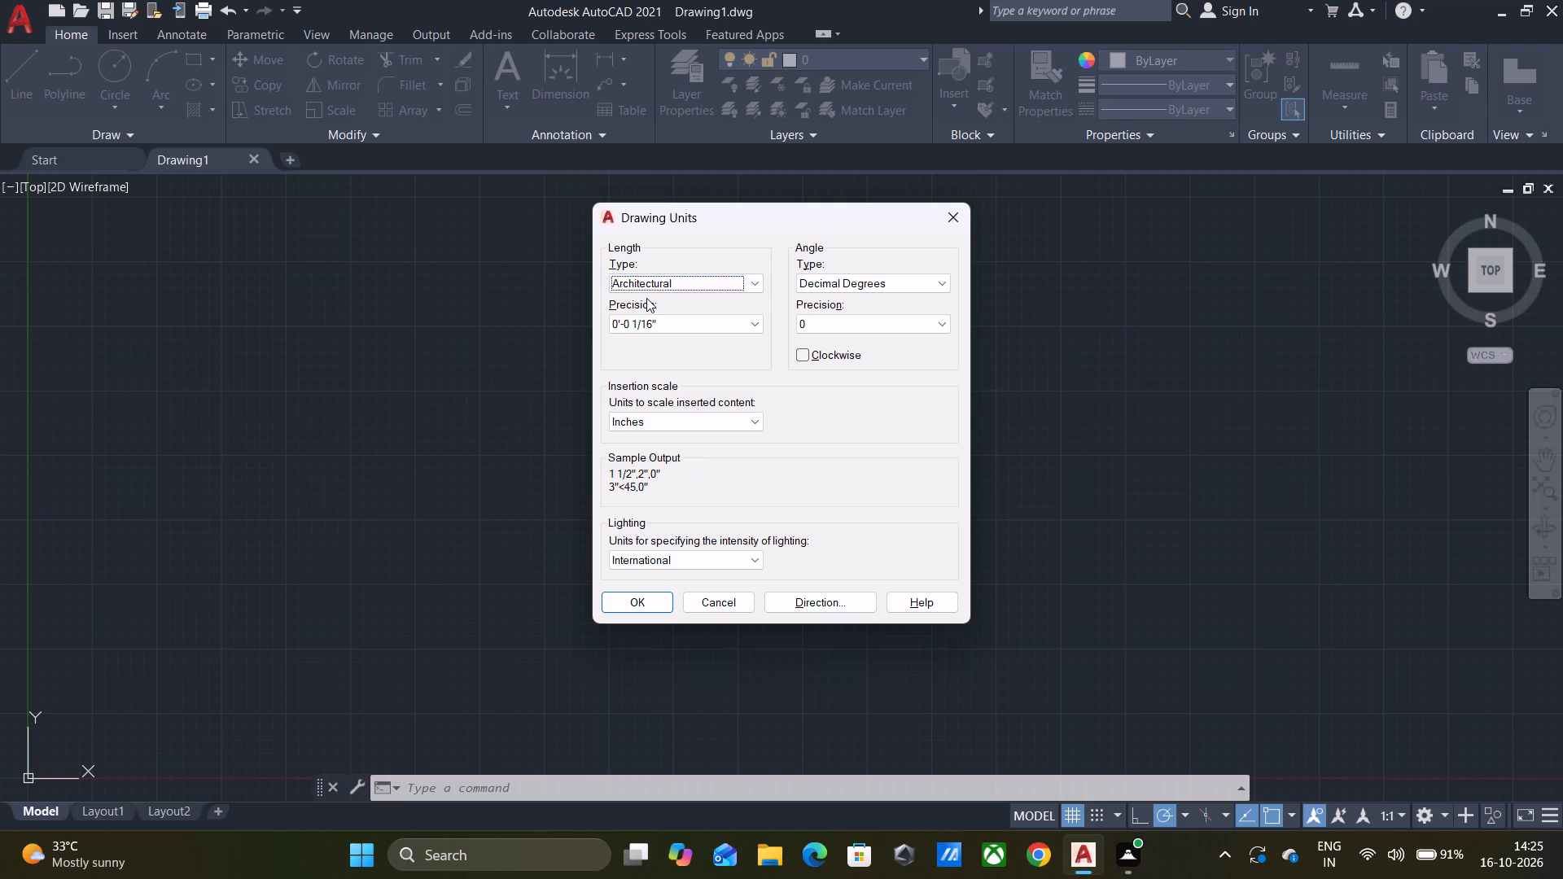
{"action": "left_click", "coordinate": [635, 600]}
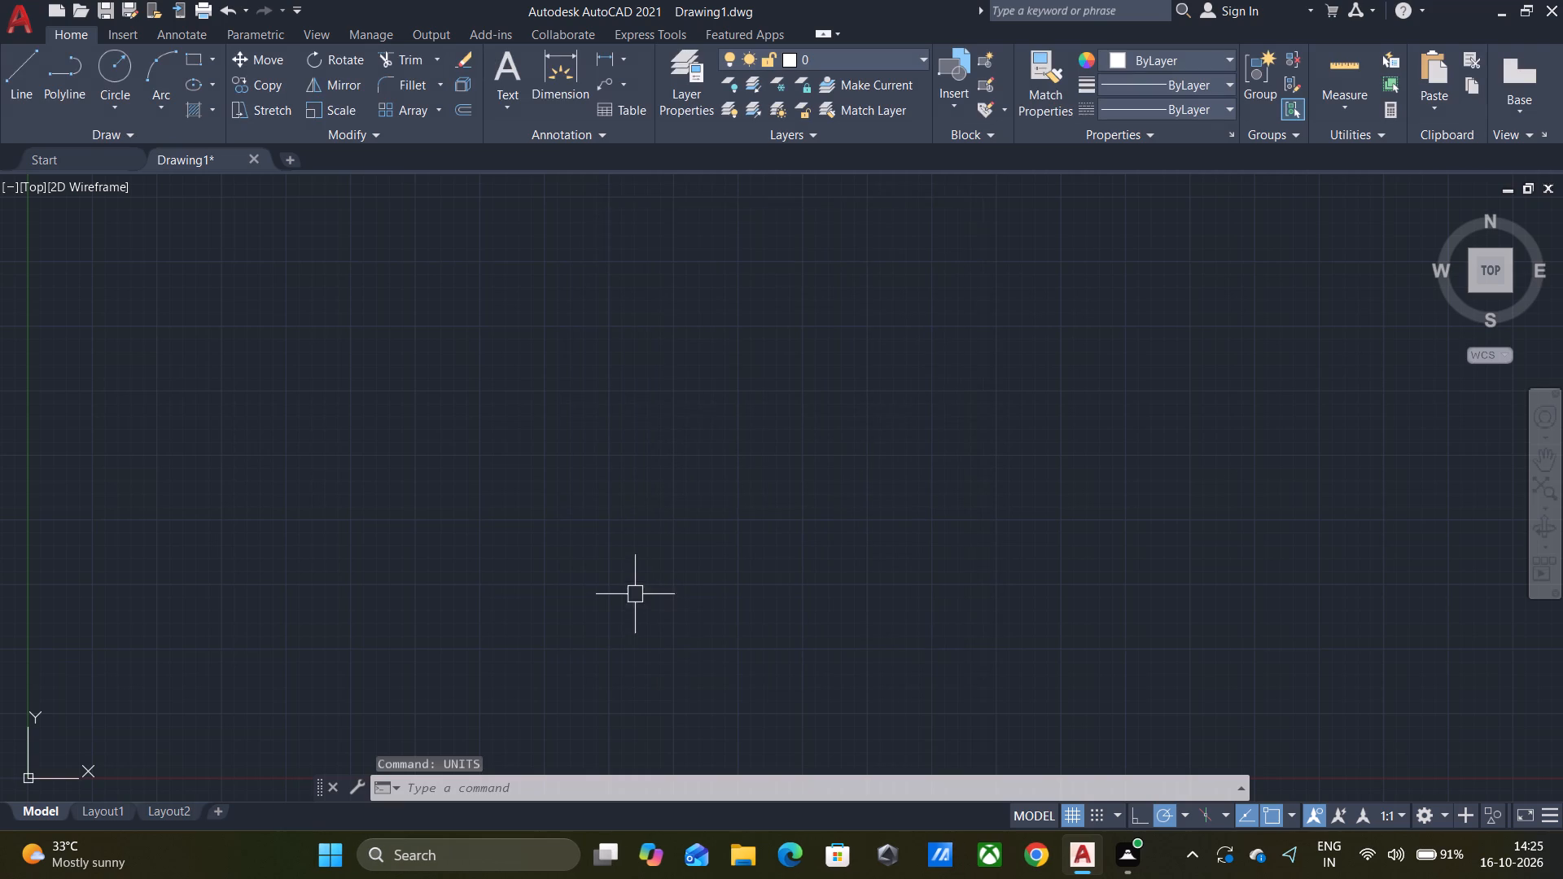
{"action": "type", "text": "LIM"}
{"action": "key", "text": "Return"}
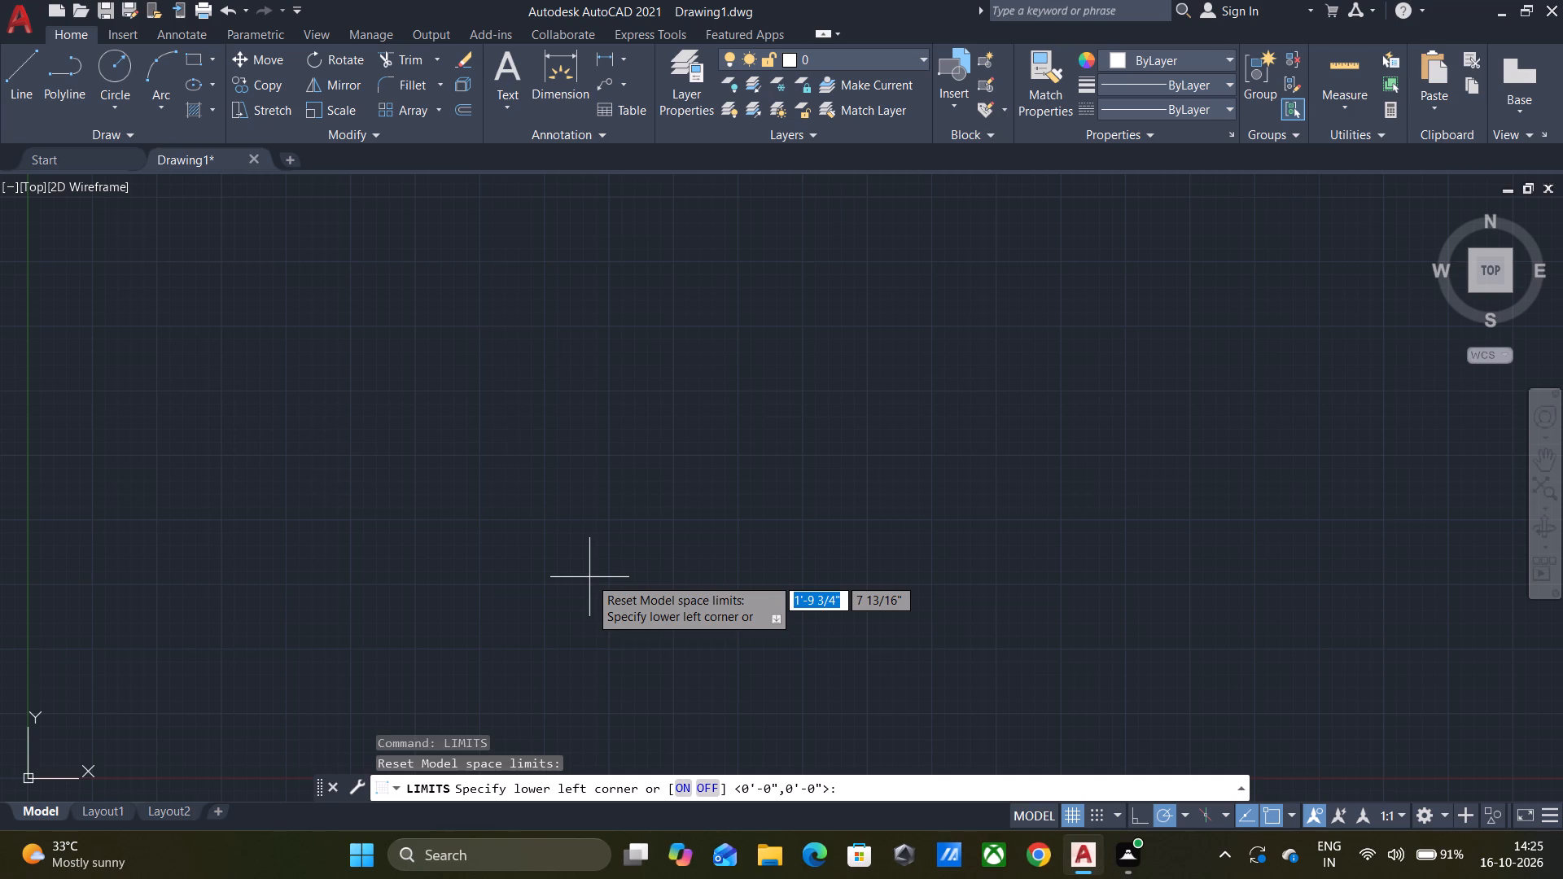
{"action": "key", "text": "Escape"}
Modify the Standard dimension style so its primary linear dimensions use the Architectural unit format.
{"action": "type", "text": "DI"}
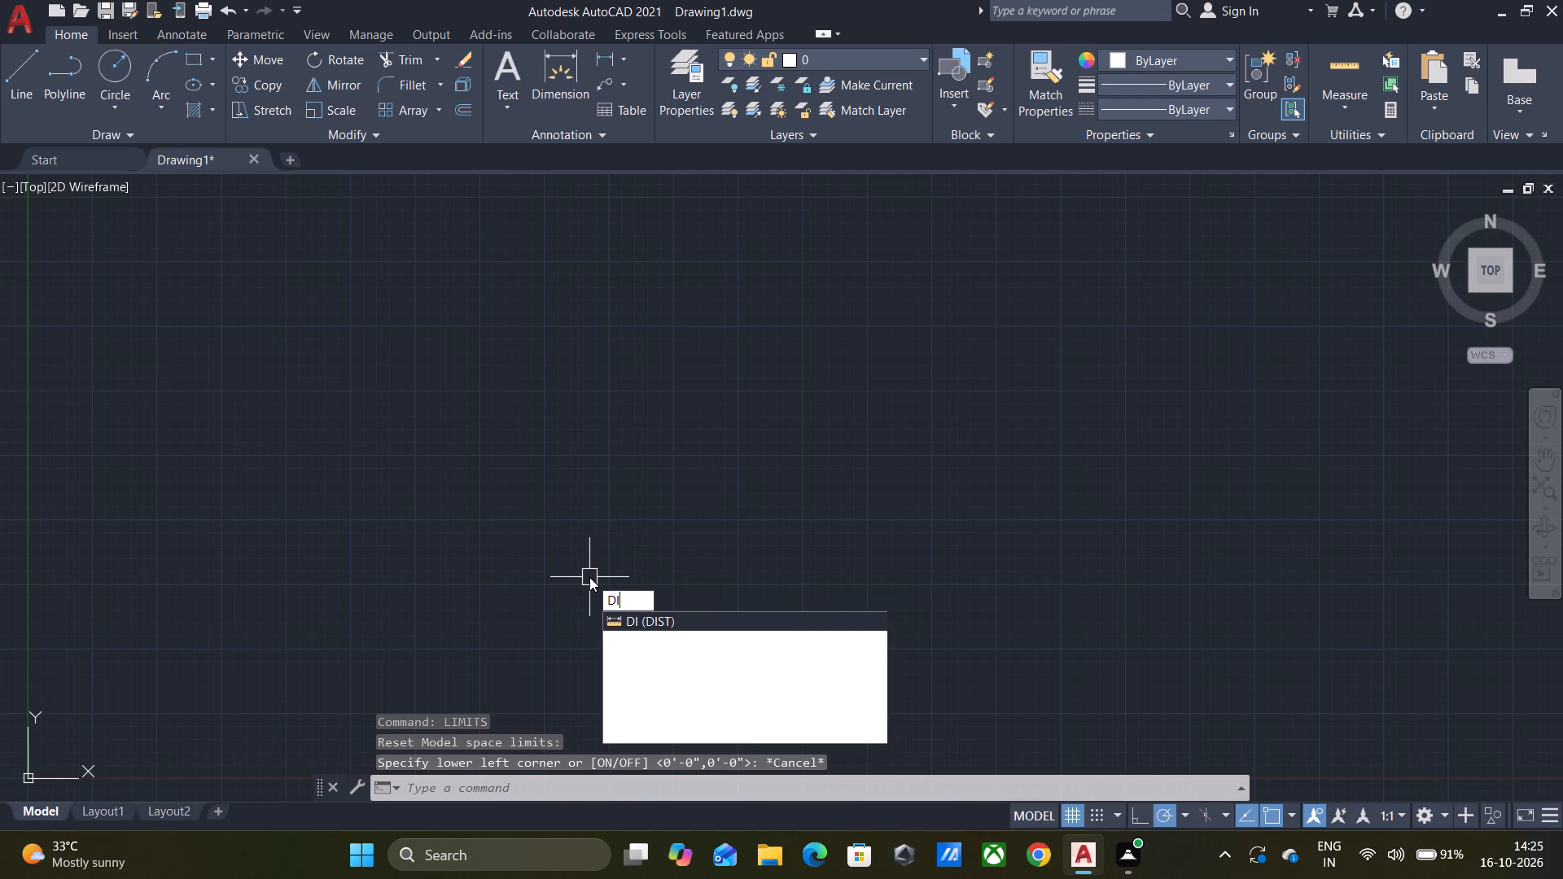
{"action": "key", "text": "m"}
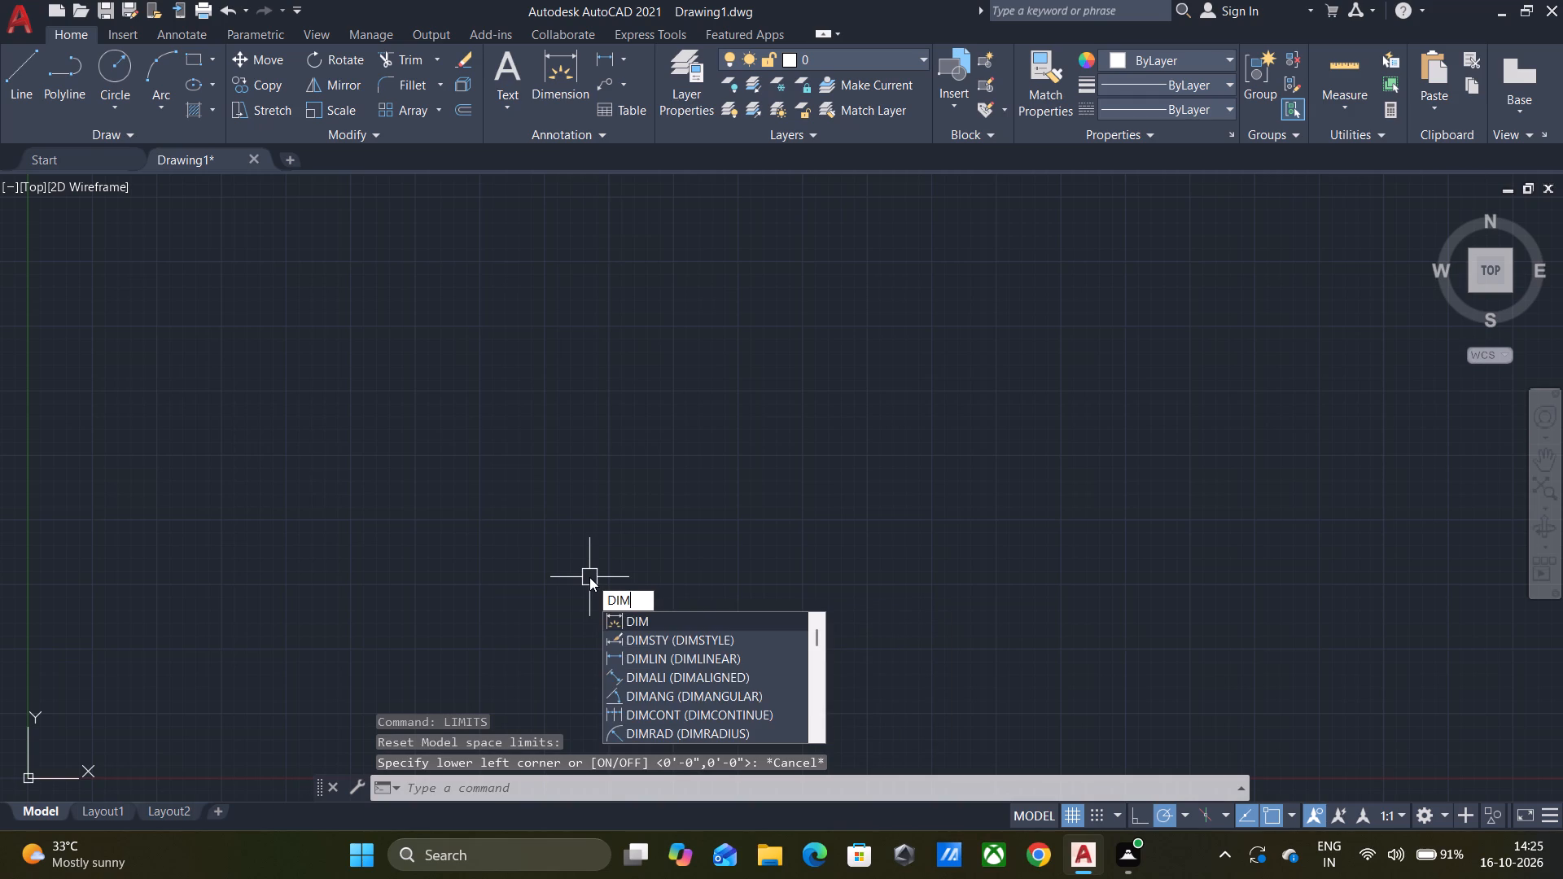
{"action": "key", "text": "BackSpace"}
{"action": "key", "text": "BackSpace"}
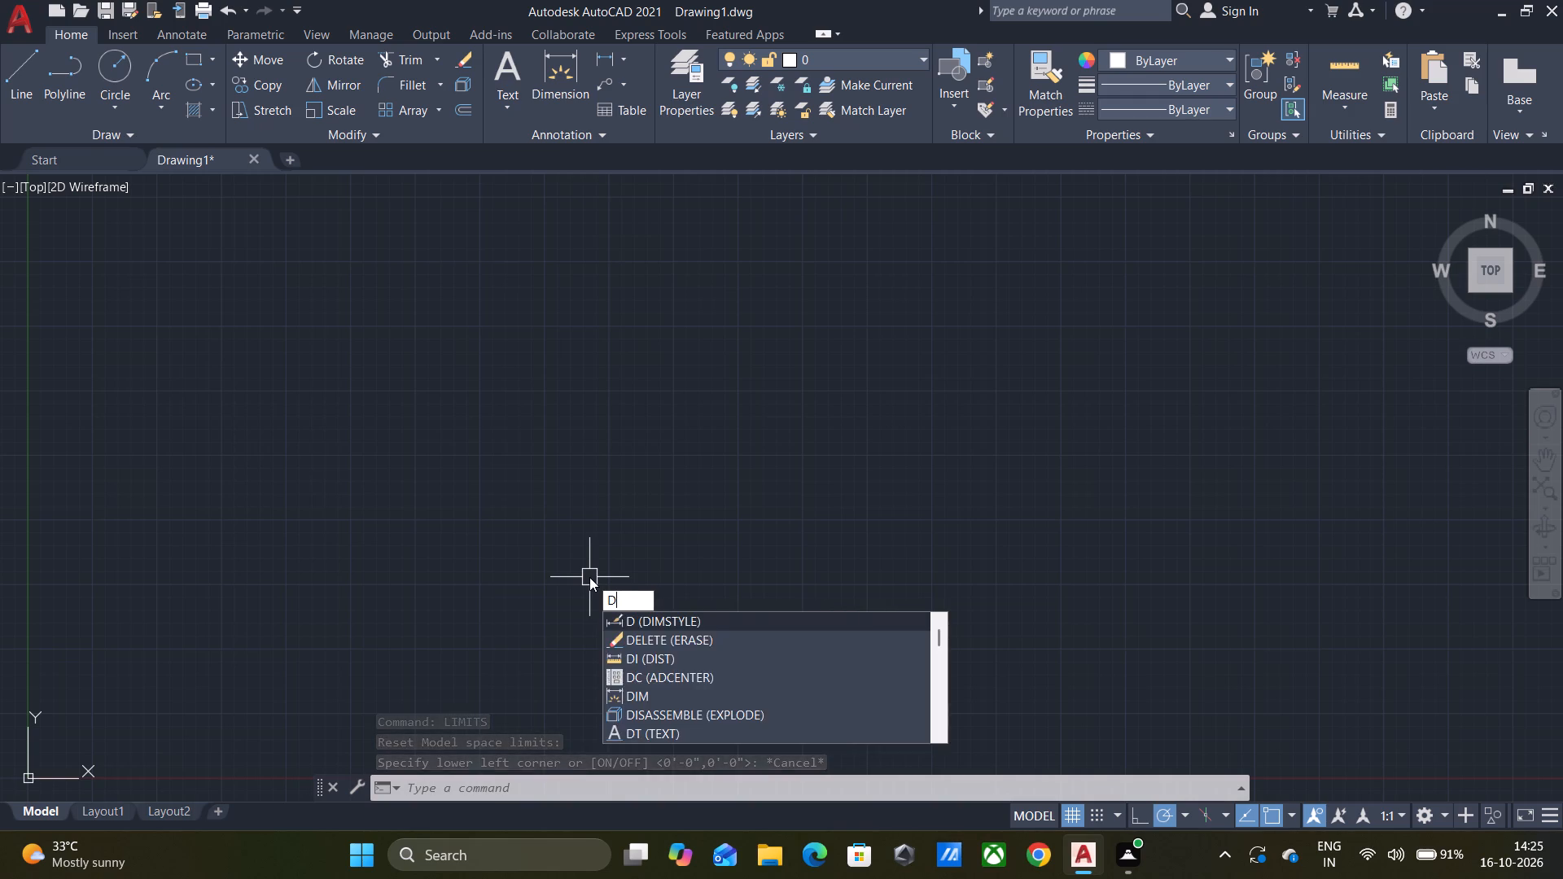
{"action": "key", "text": "Return"}
{"action": "left_click", "coordinate": [1021, 385]}
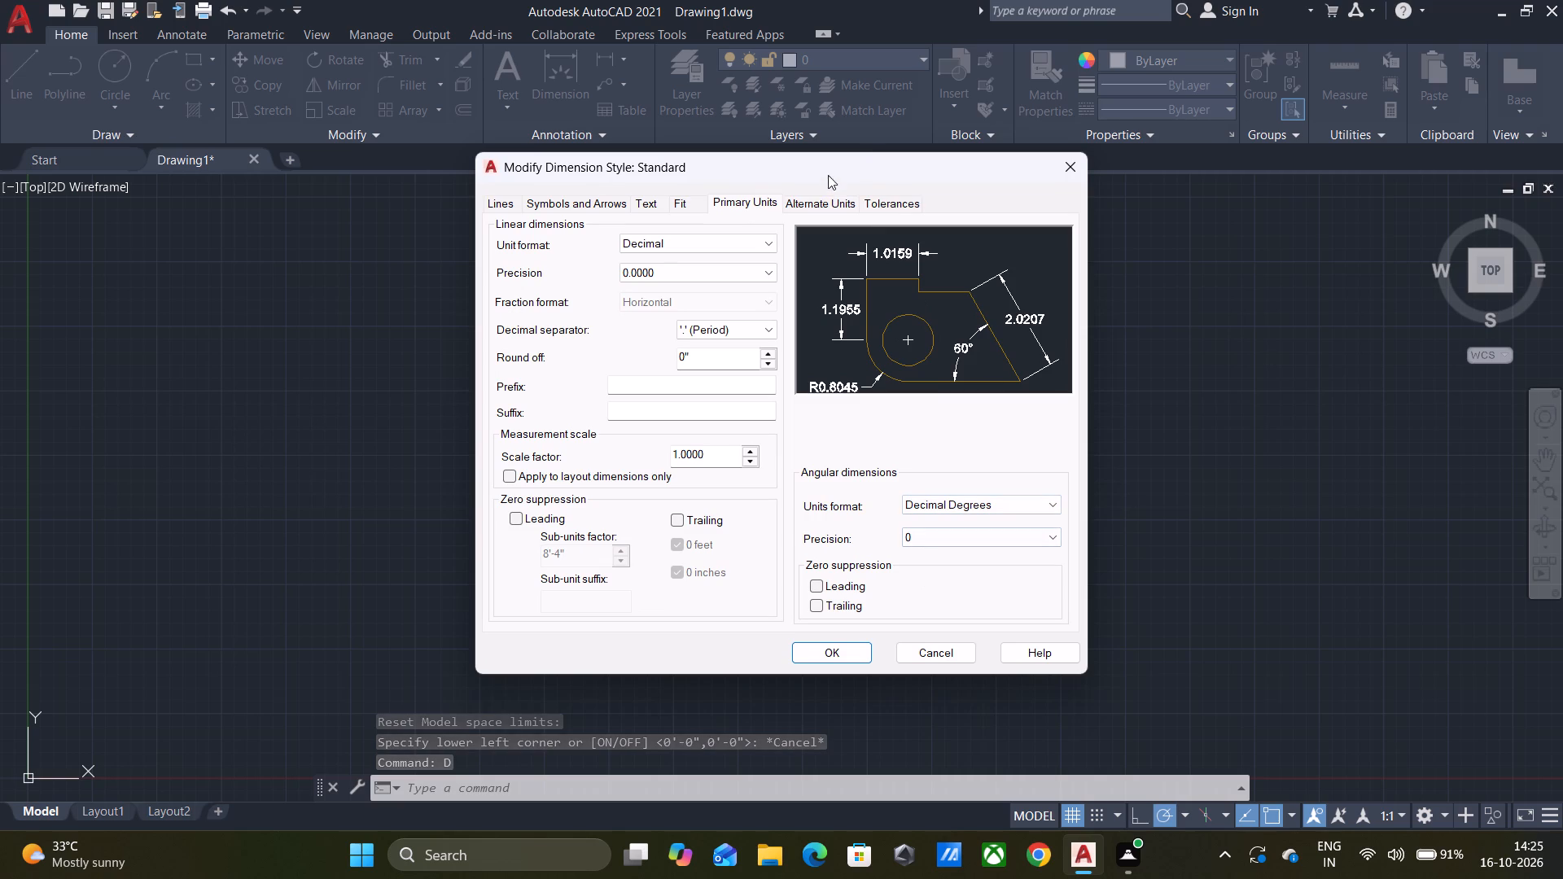
{"action": "left_click", "coordinate": [690, 236]}
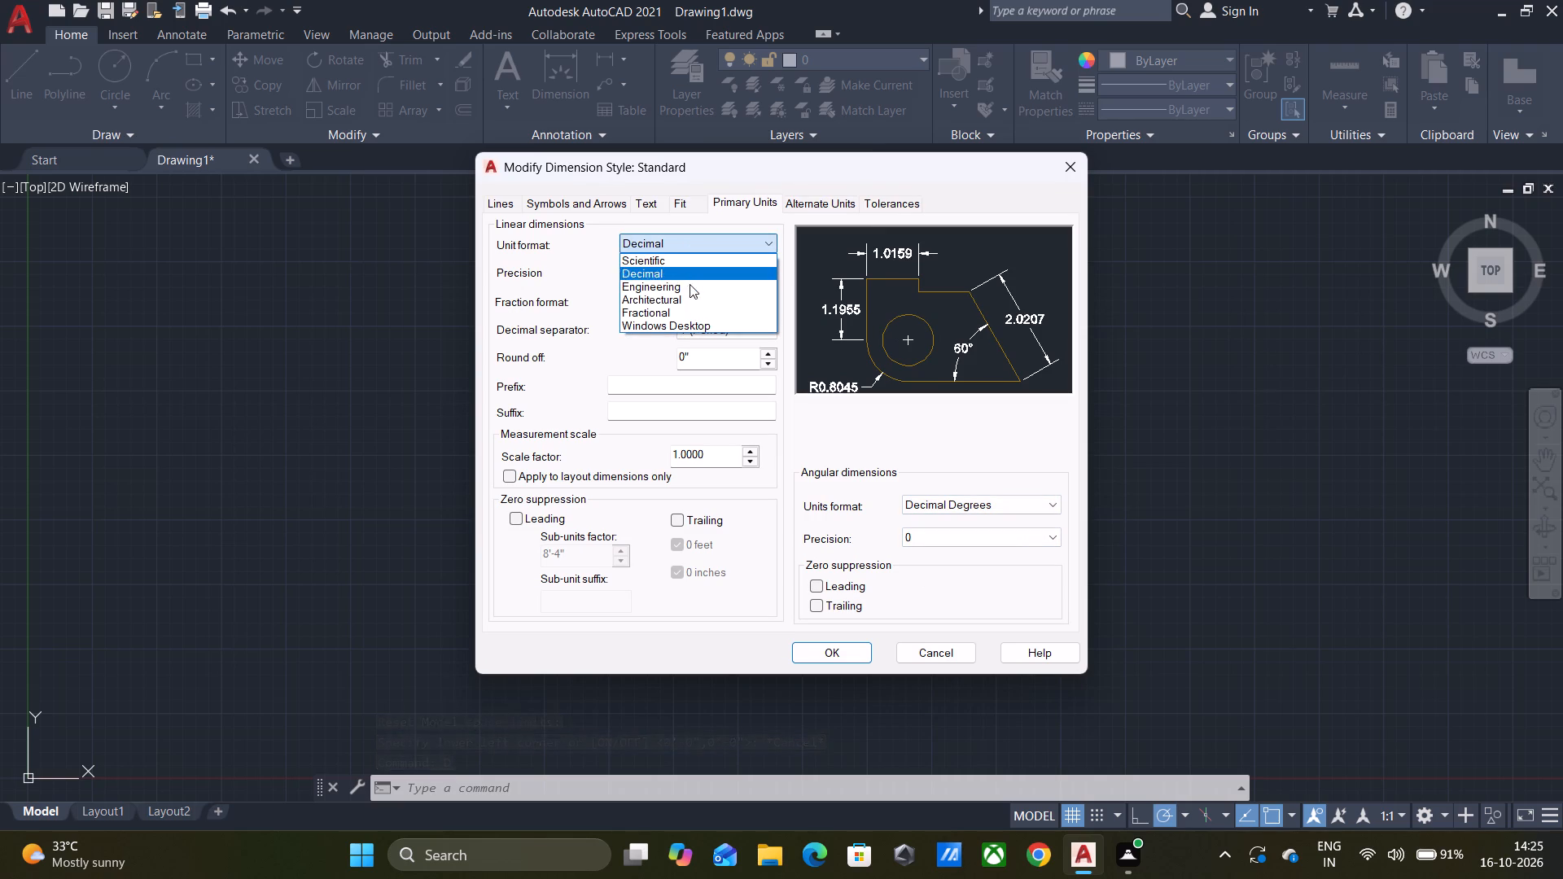
{"action": "left_click", "coordinate": [695, 304]}
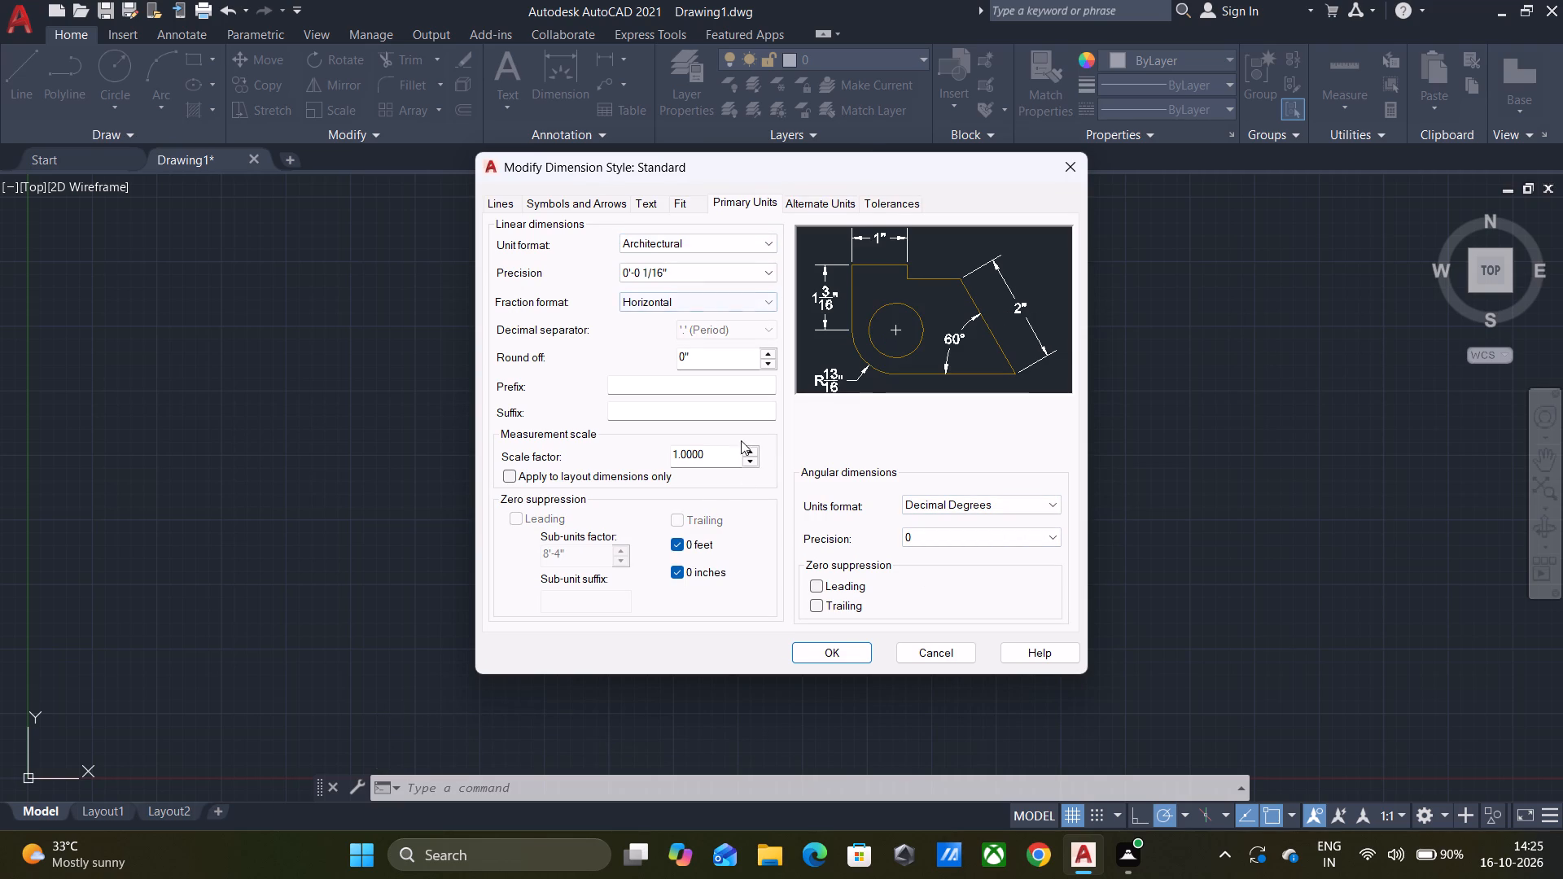
{"action": "left_click", "coordinate": [823, 659]}
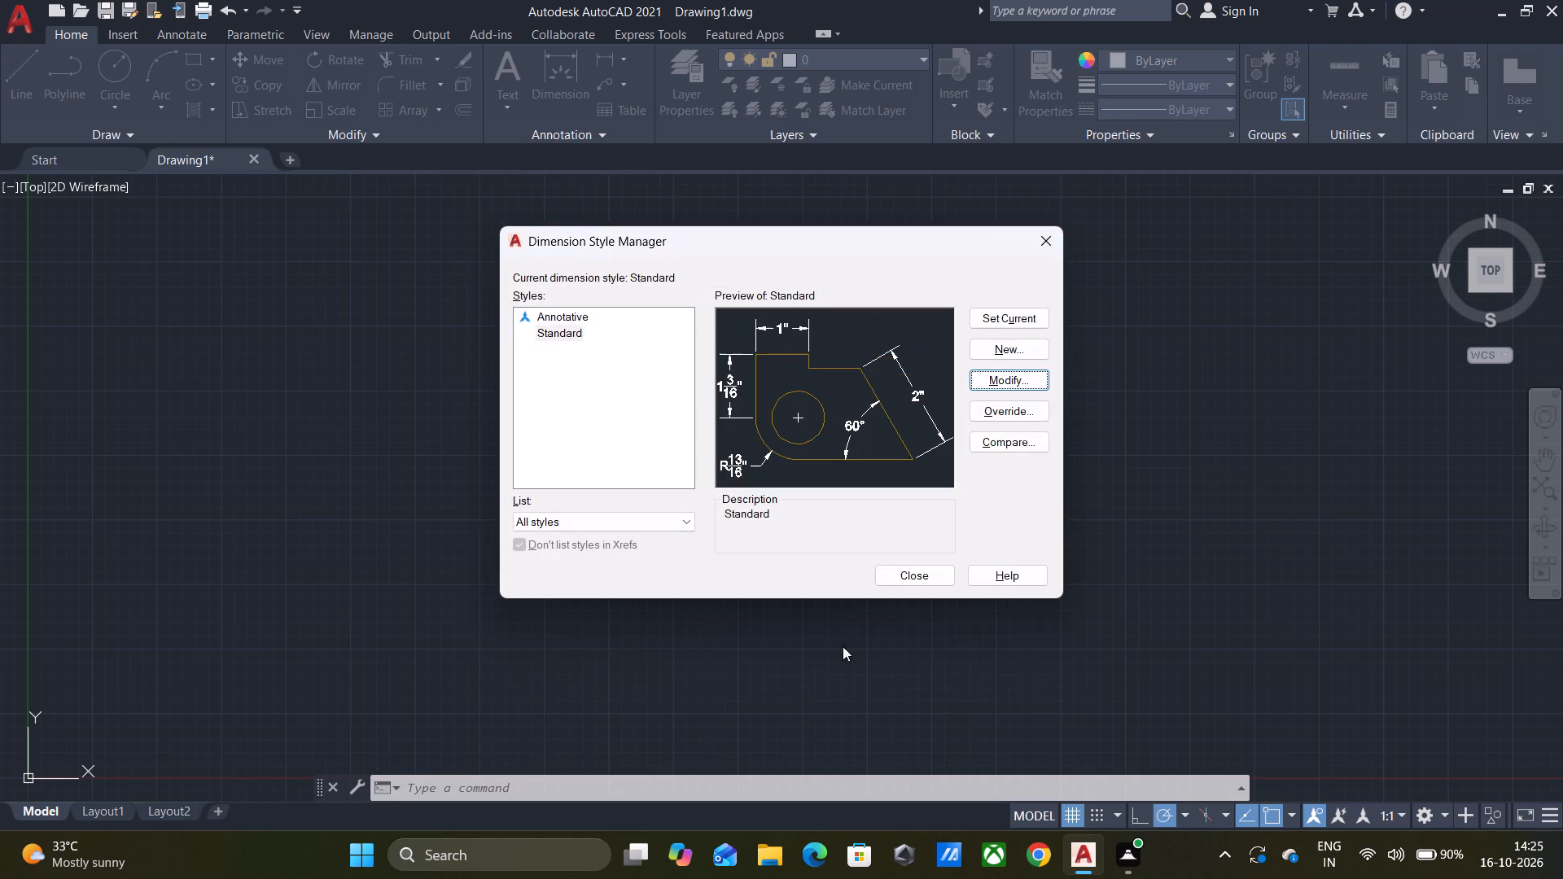
{"action": "left_click", "coordinate": [917, 575]}
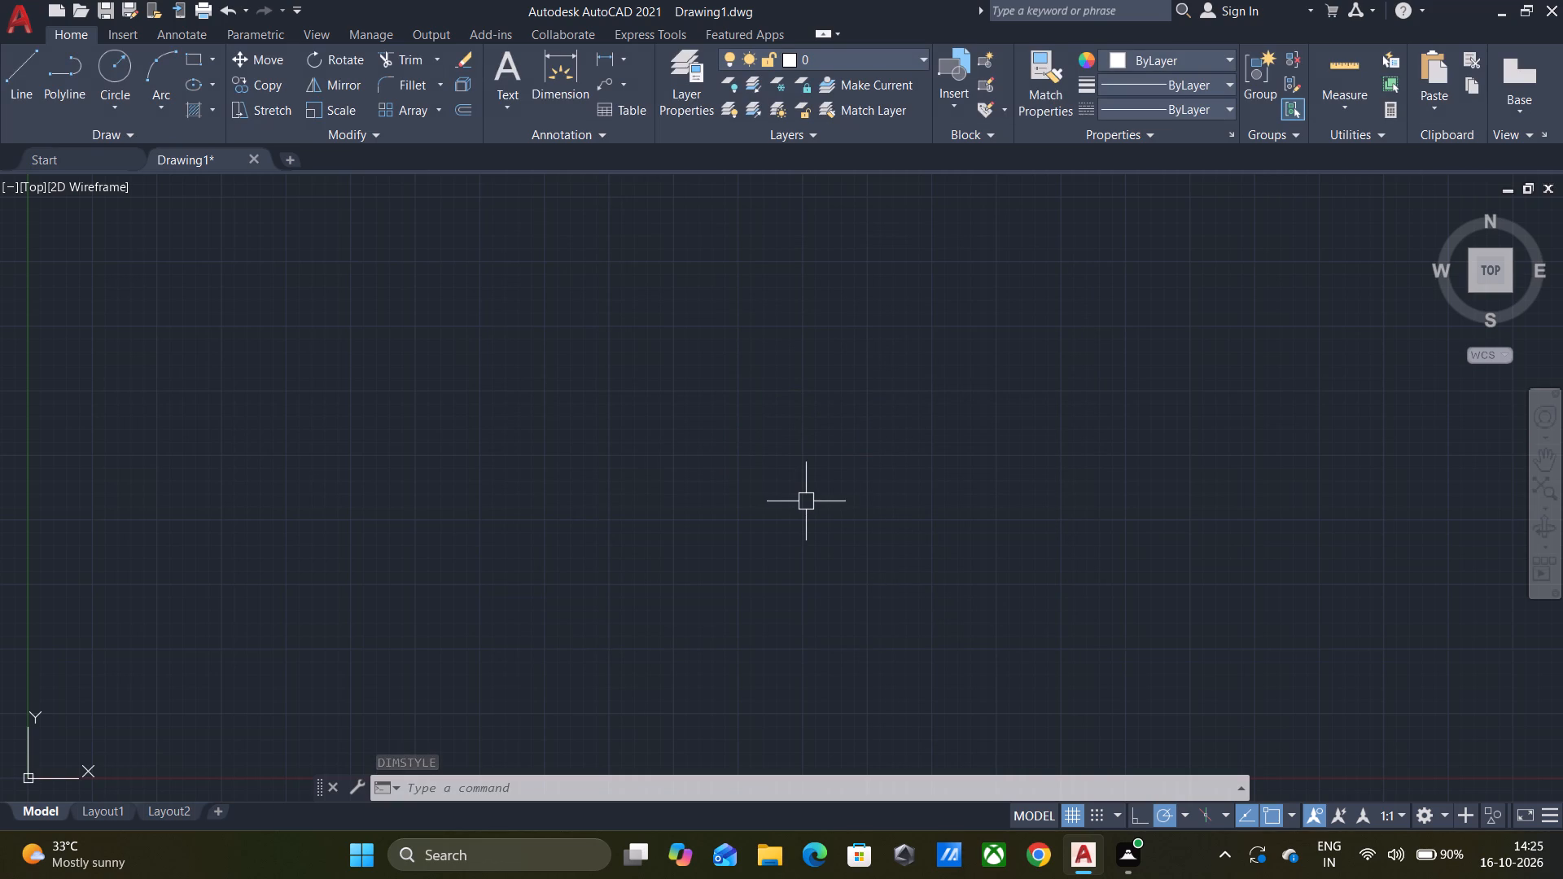
Set the insertion scale of the drawing units to Millimeters, keeping the Architectural length type.
{"action": "type", "text": "UN"}
{"action": "key", "text": "i"}
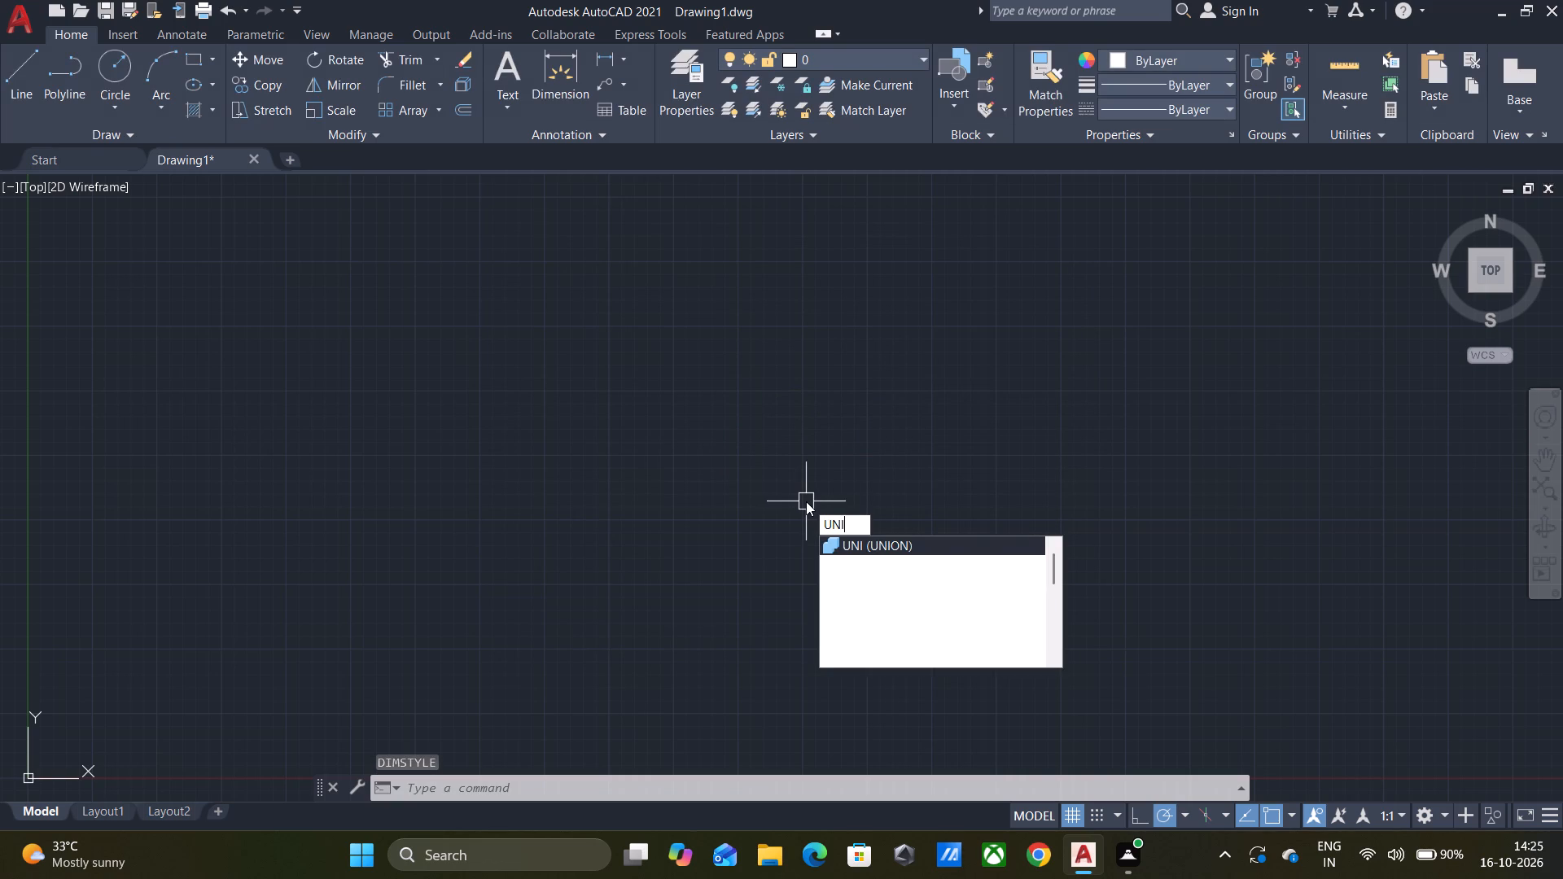
{"action": "key", "text": "Down"}
{"action": "key", "text": "Down"}
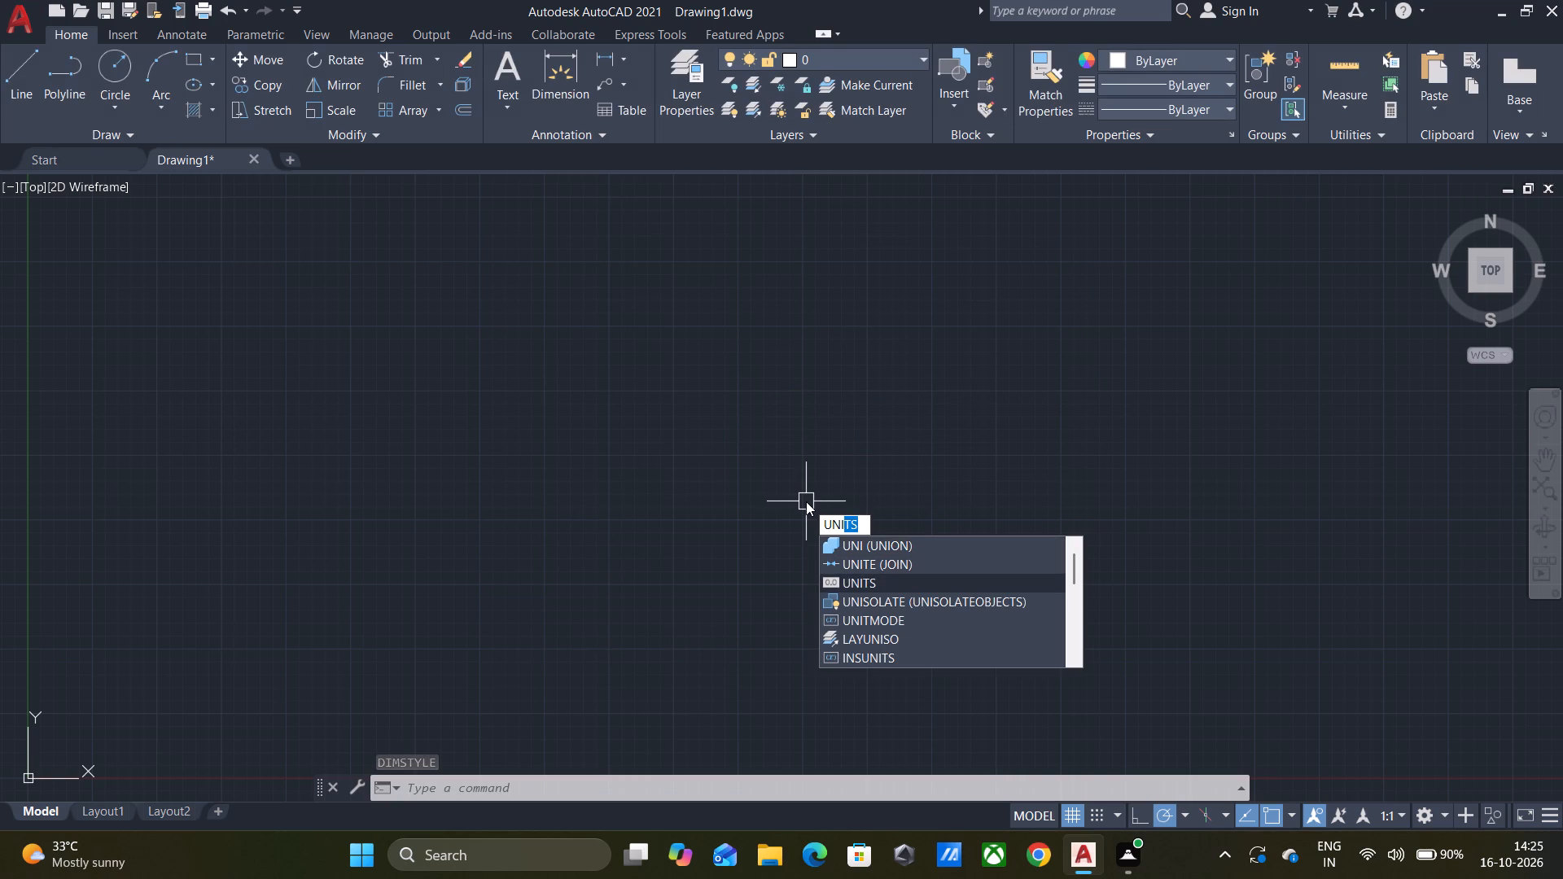
{"action": "key", "text": "Return"}
{"action": "scroll", "coordinate": [806, 501], "scroll_direction": "up", "scroll_amount": 1}
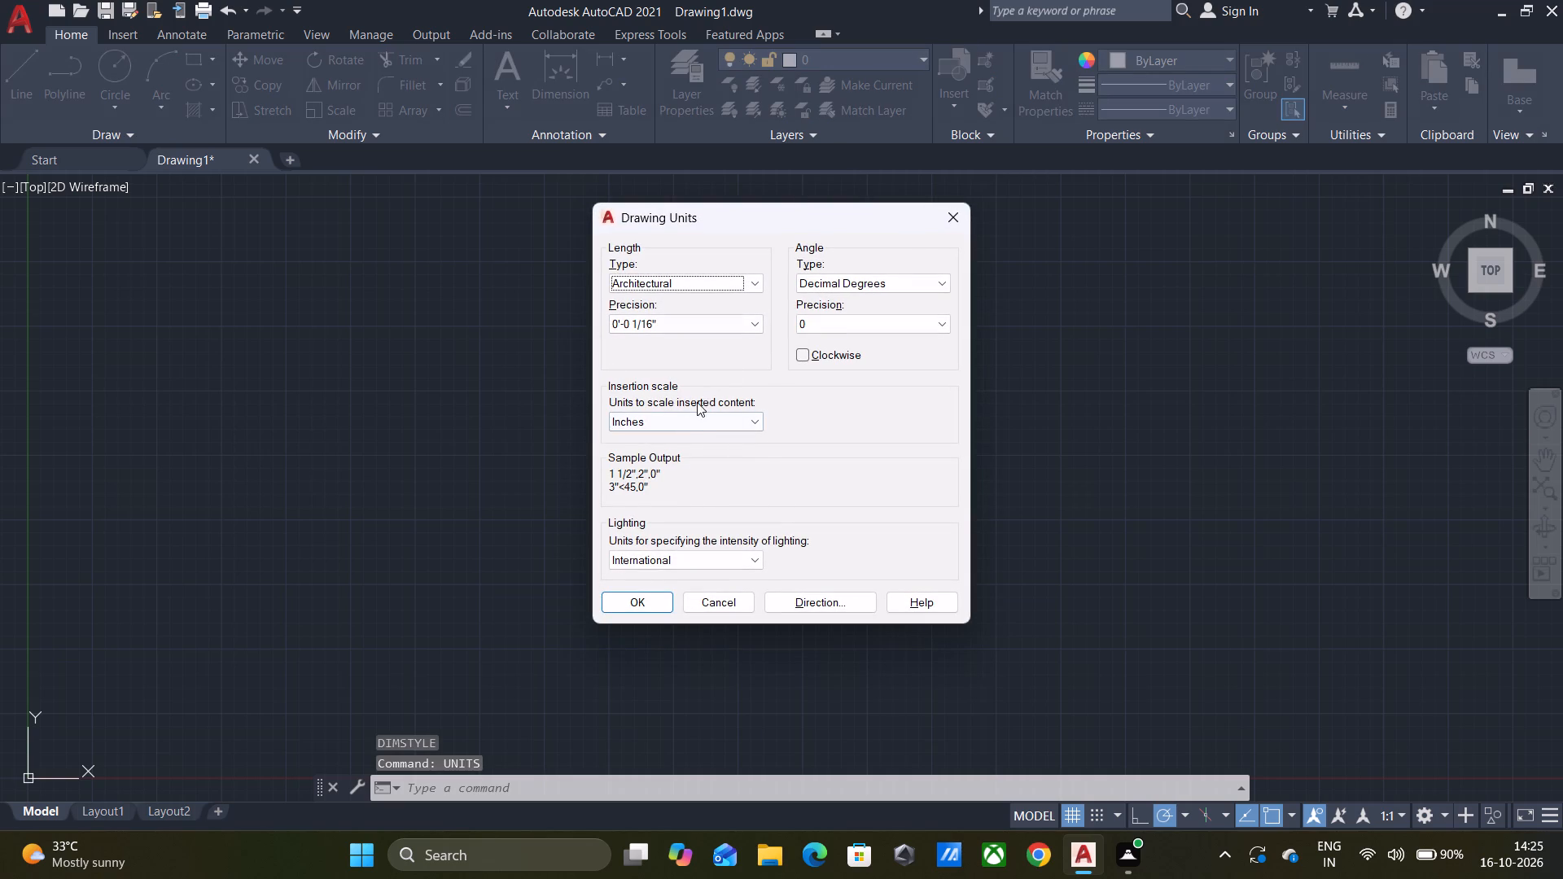
{"action": "left_click", "coordinate": [681, 426]}
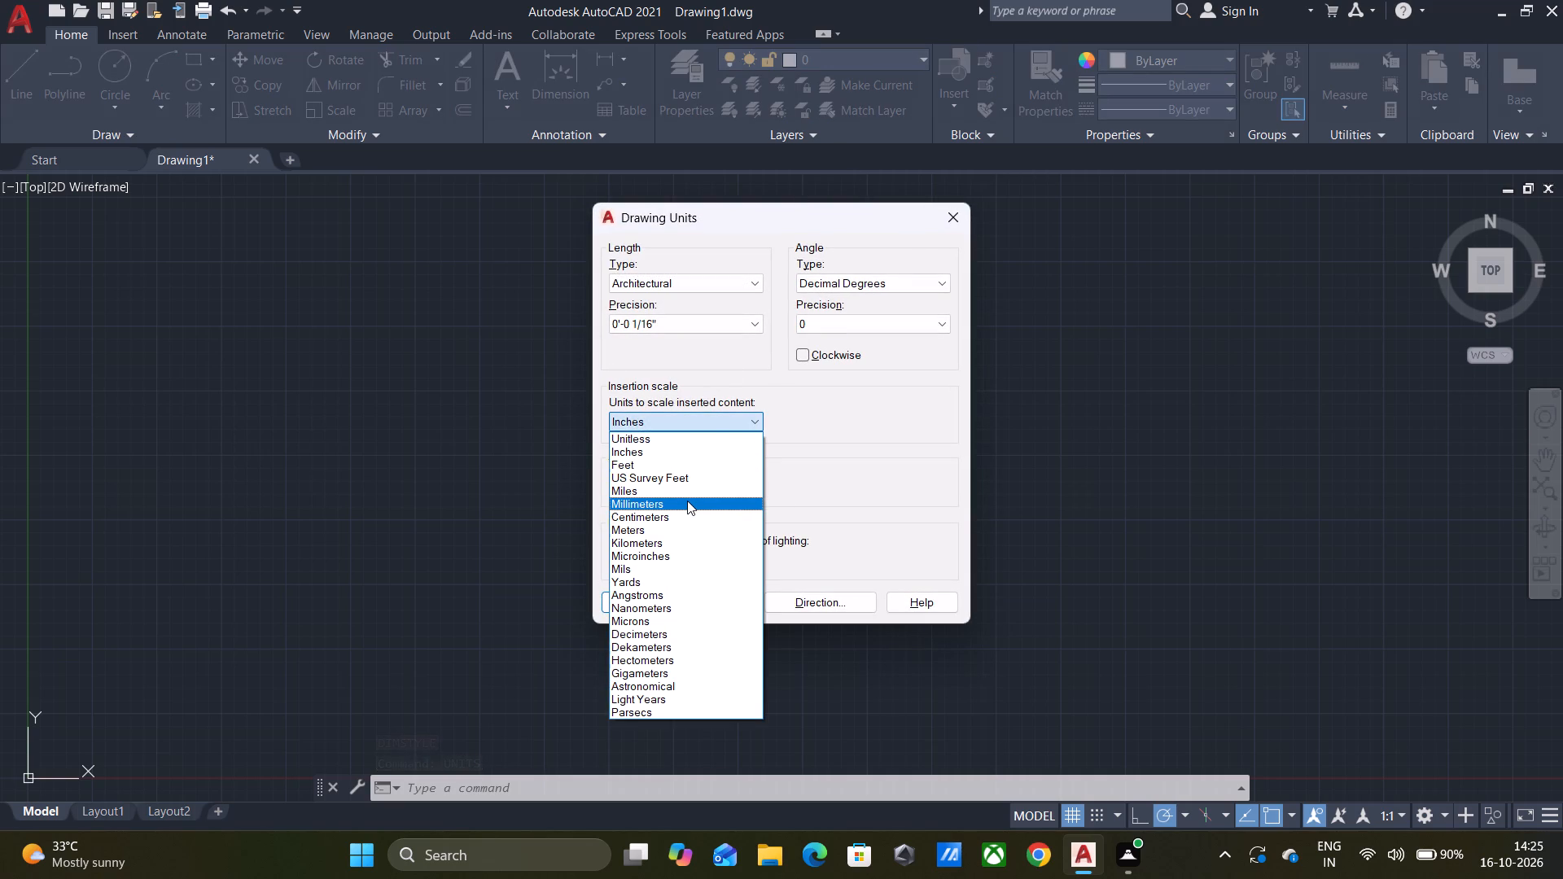
{"action": "left_click", "coordinate": [687, 501]}
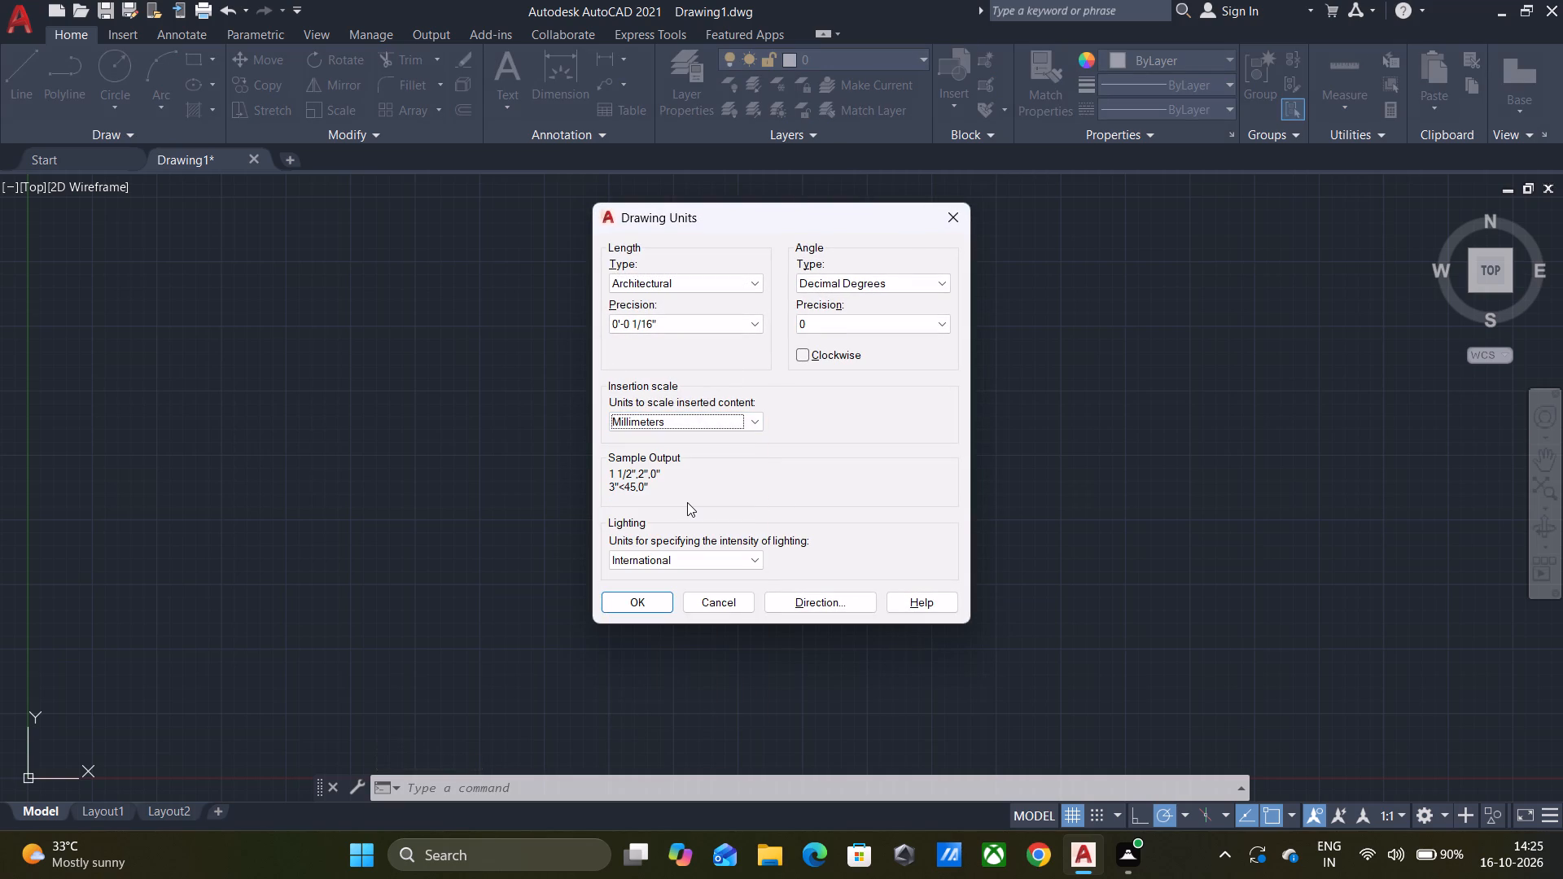
{"action": "left_click", "coordinate": [632, 606]}
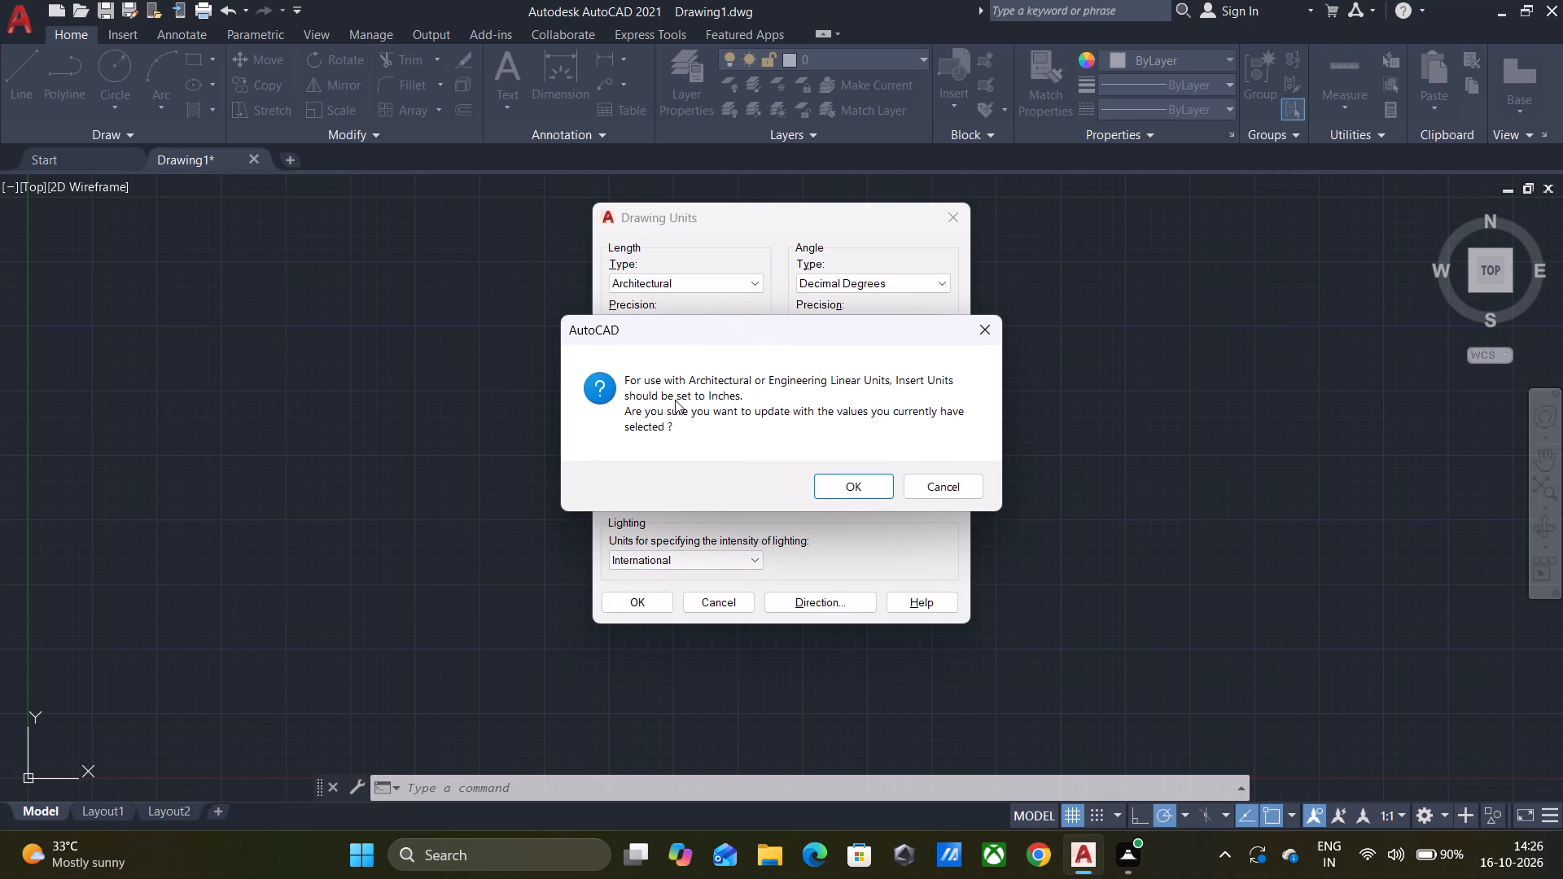
{"action": "left_click", "coordinate": [857, 481]}
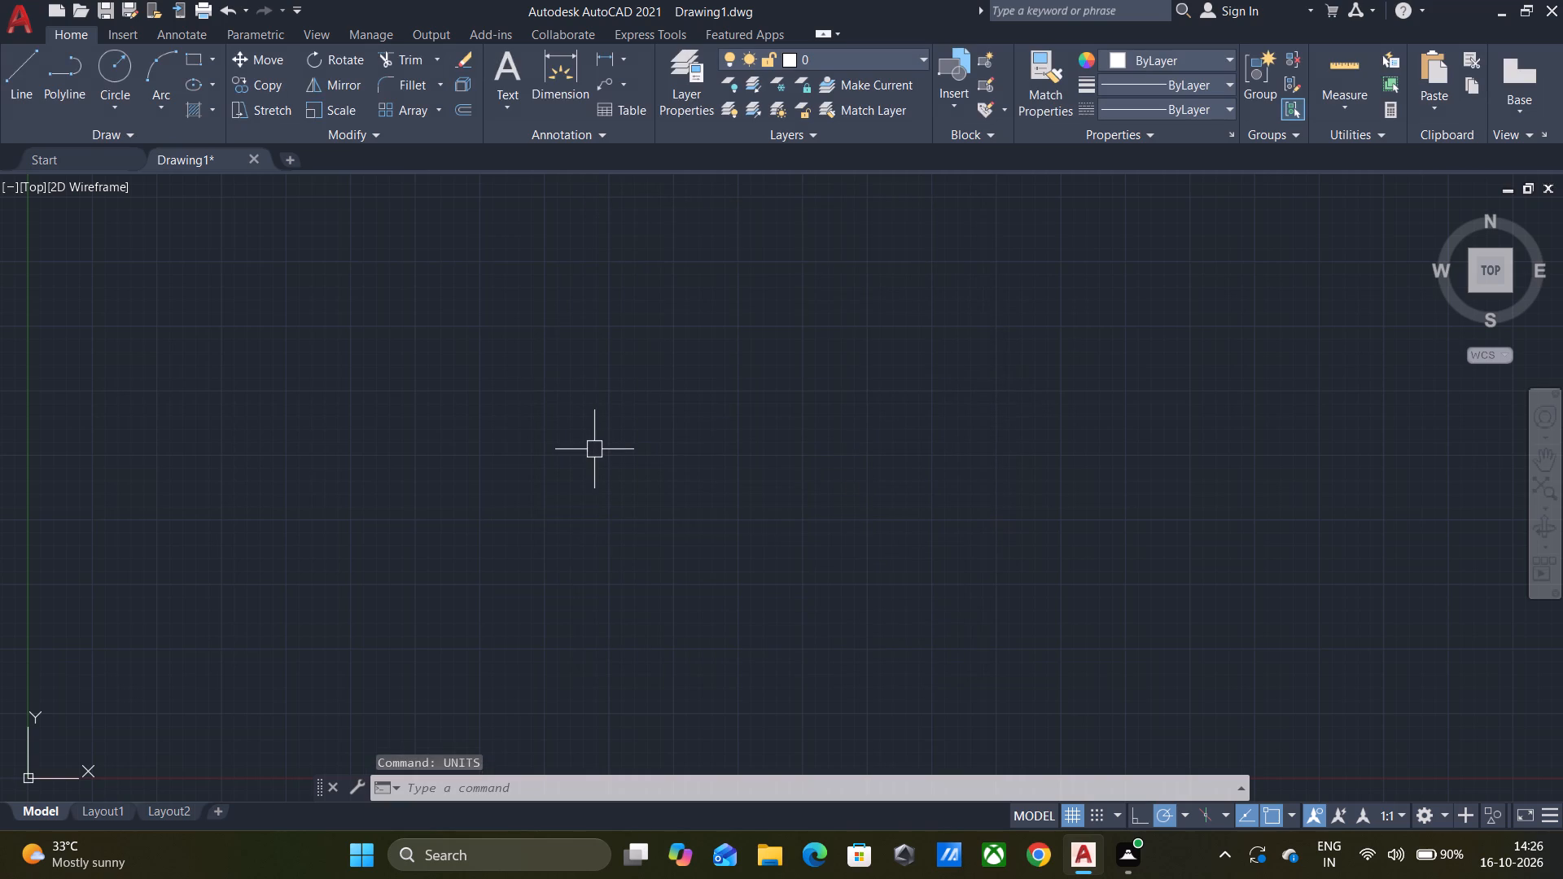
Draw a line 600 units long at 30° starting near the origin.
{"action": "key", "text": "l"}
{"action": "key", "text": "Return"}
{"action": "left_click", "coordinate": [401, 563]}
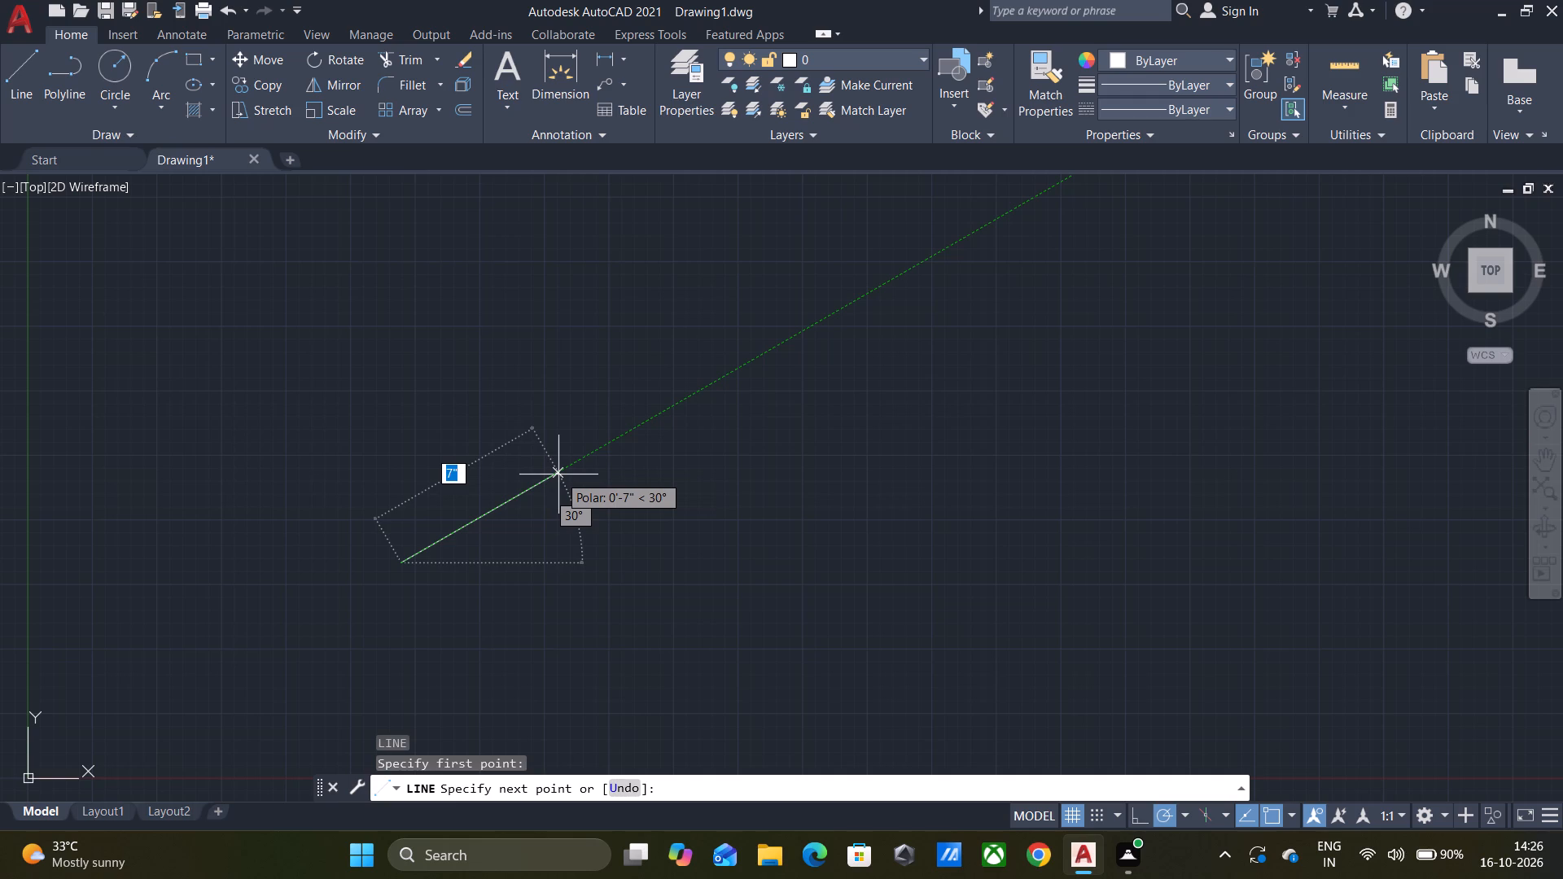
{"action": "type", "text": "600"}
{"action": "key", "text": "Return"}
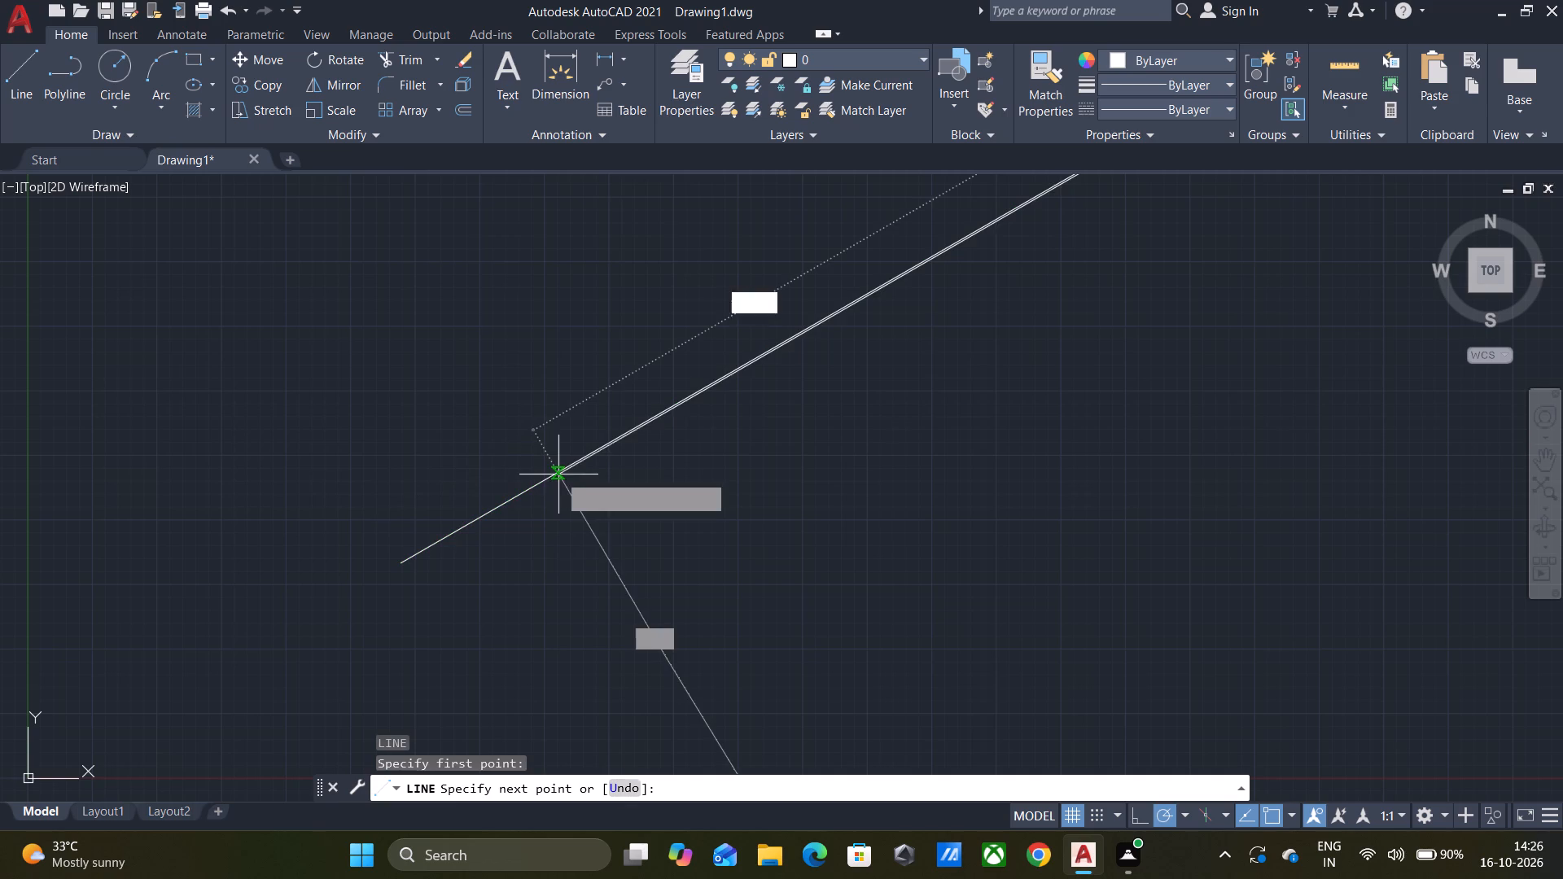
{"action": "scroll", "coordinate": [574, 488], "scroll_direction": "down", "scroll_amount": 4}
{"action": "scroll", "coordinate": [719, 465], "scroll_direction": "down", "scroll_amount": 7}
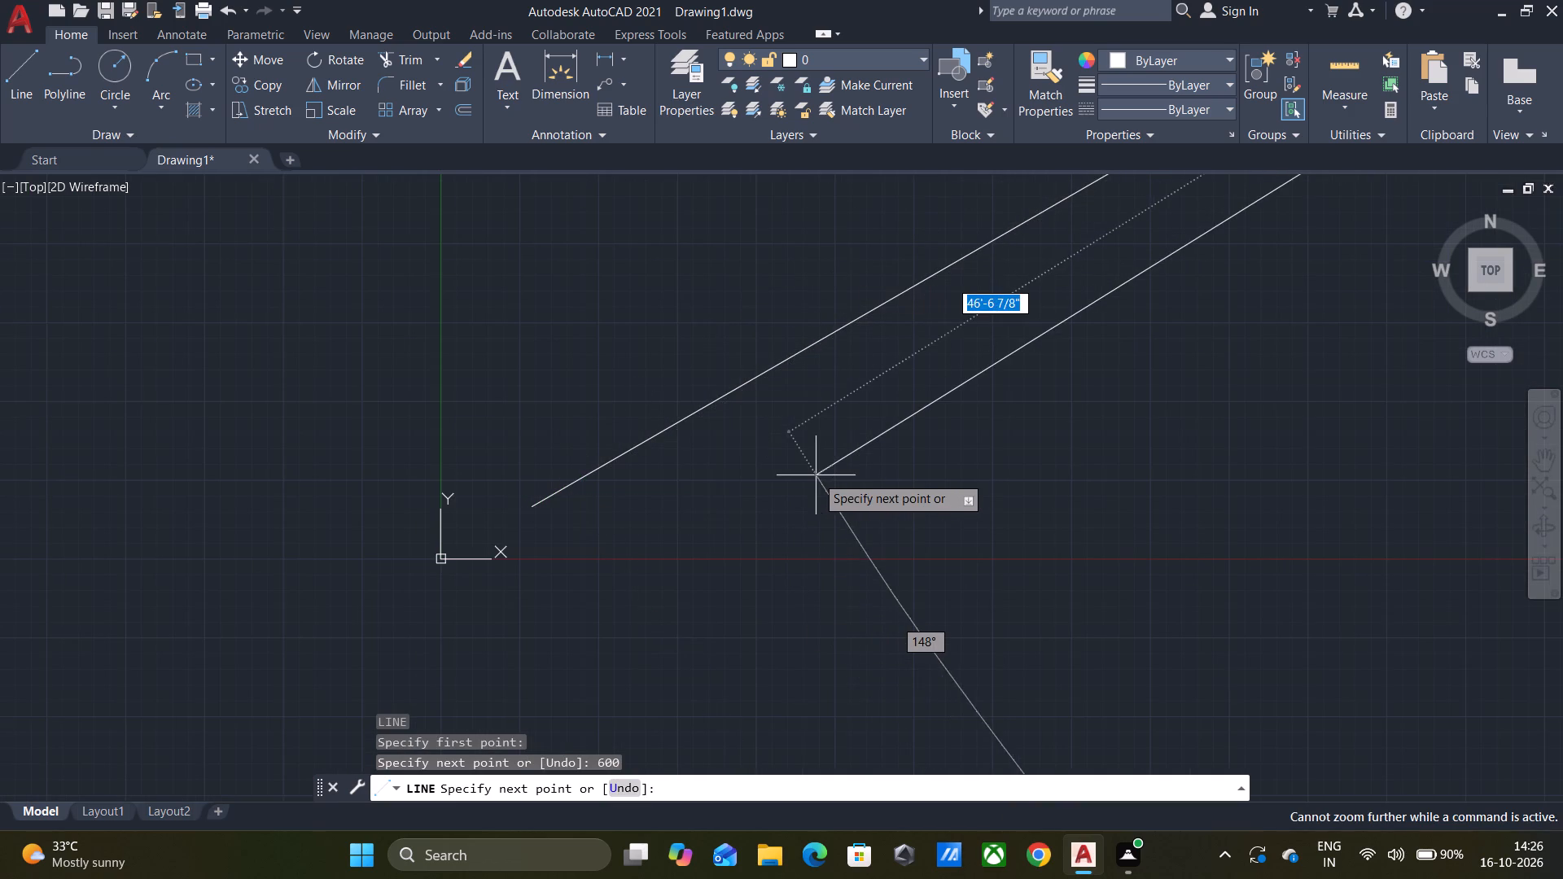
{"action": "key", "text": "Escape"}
Measure the slanted line's length between its two endpoints with the Dist command.
{"action": "scroll", "coordinate": [819, 459], "scroll_direction": "down", "scroll_amount": 3}
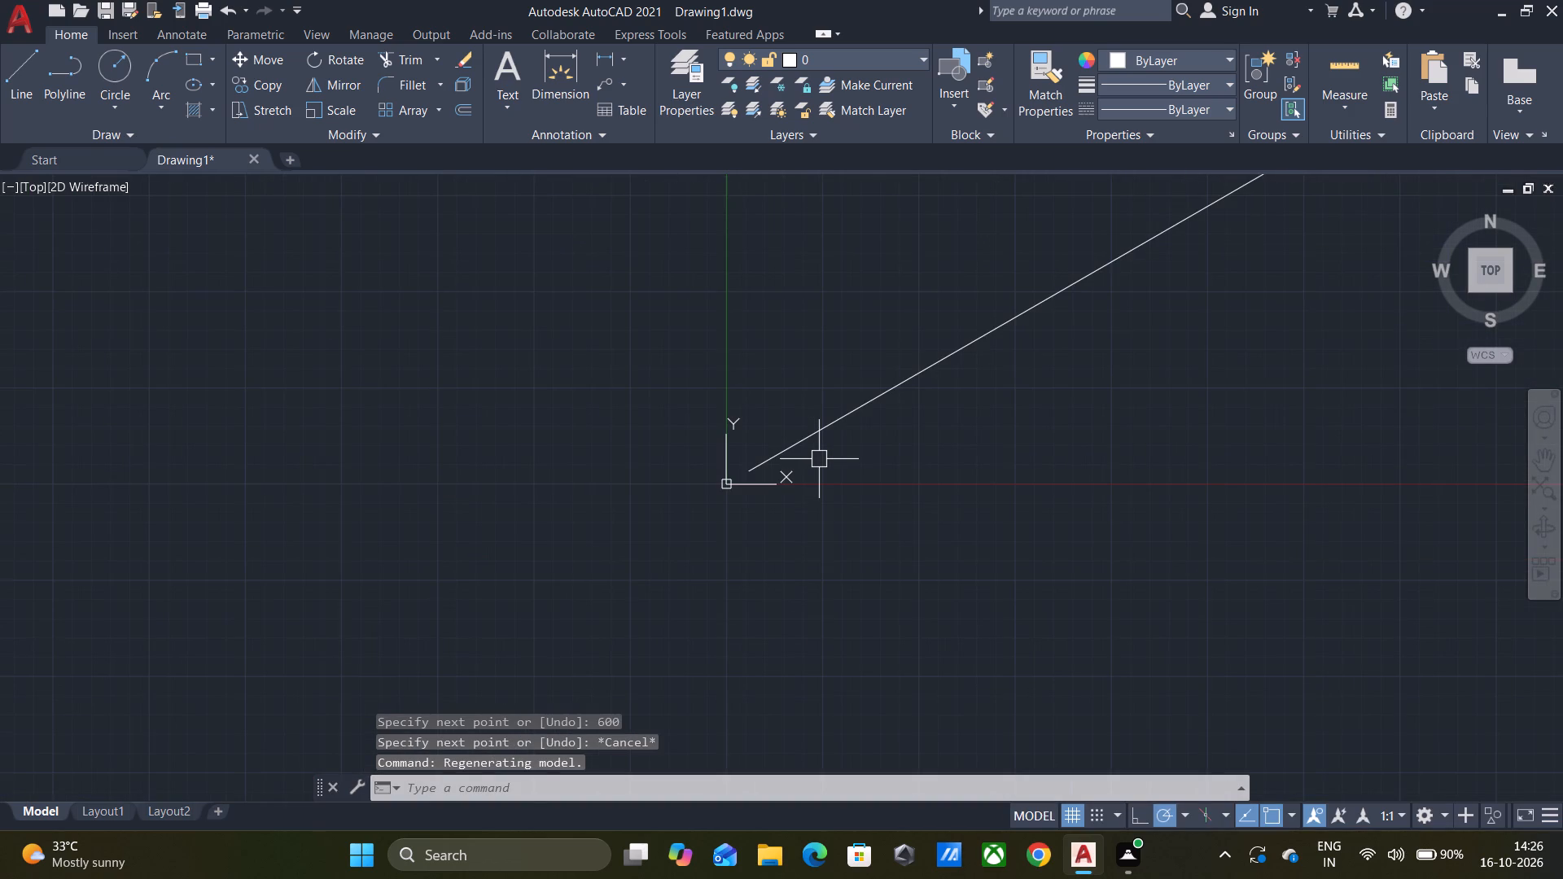
{"action": "key", "text": "s"}
{"action": "key", "text": "BackSpace"}
{"action": "key", "text": "d"}
{"action": "left_click", "coordinate": [873, 546]}
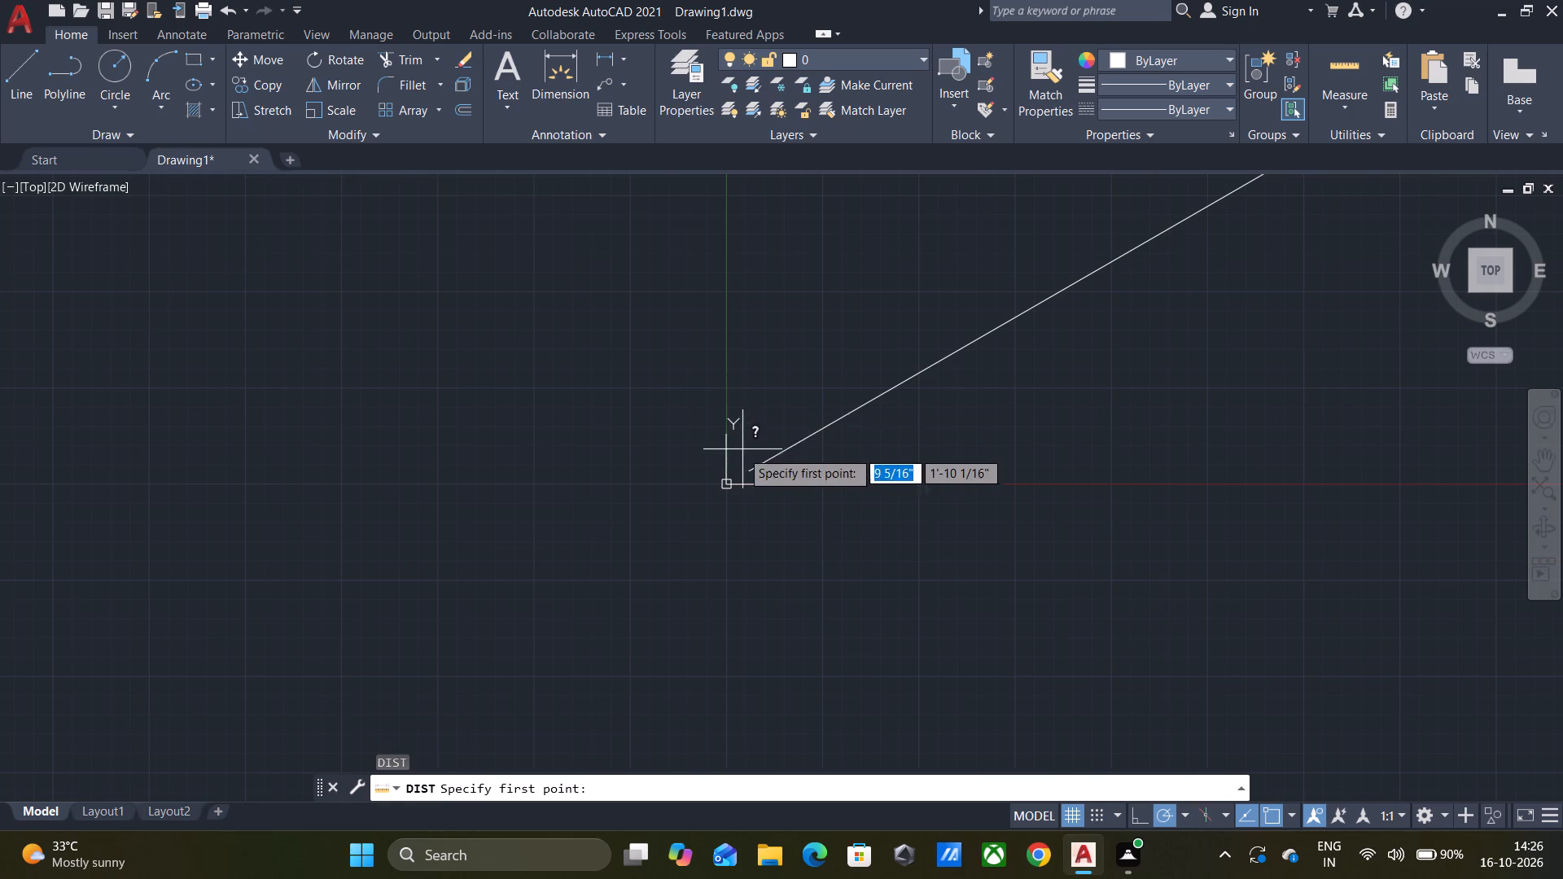
{"action": "scroll", "coordinate": [736, 453], "scroll_direction": "up", "scroll_amount": 3}
{"action": "left_click", "coordinate": [778, 530]}
{"action": "scroll", "coordinate": [780, 527], "scroll_direction": "down", "scroll_amount": 4}
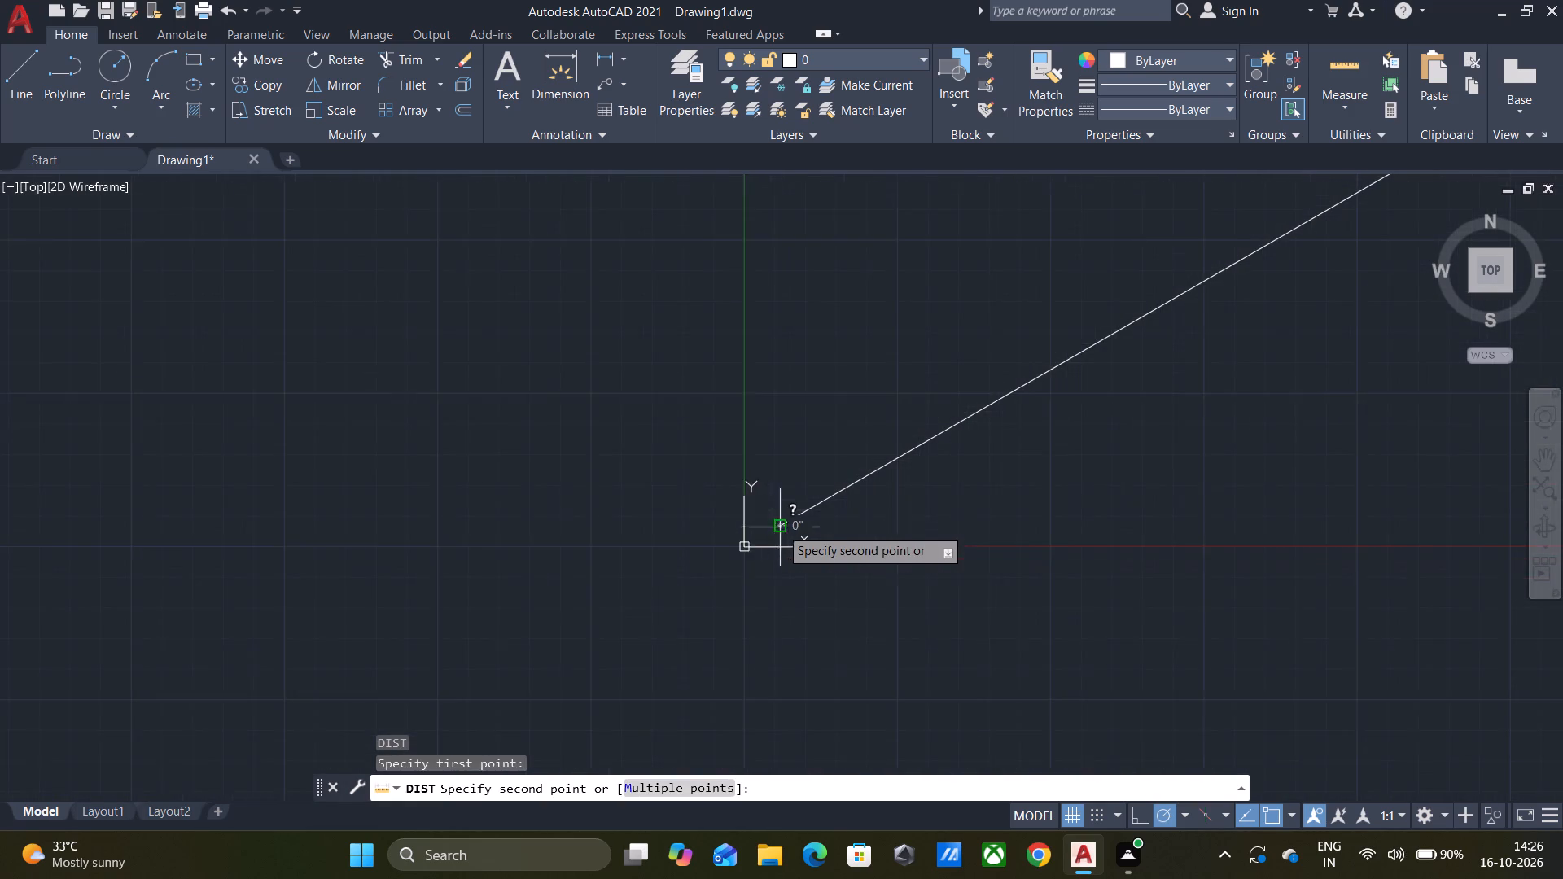
{"action": "scroll", "coordinate": [788, 512], "scroll_direction": "down", "scroll_amount": 8}
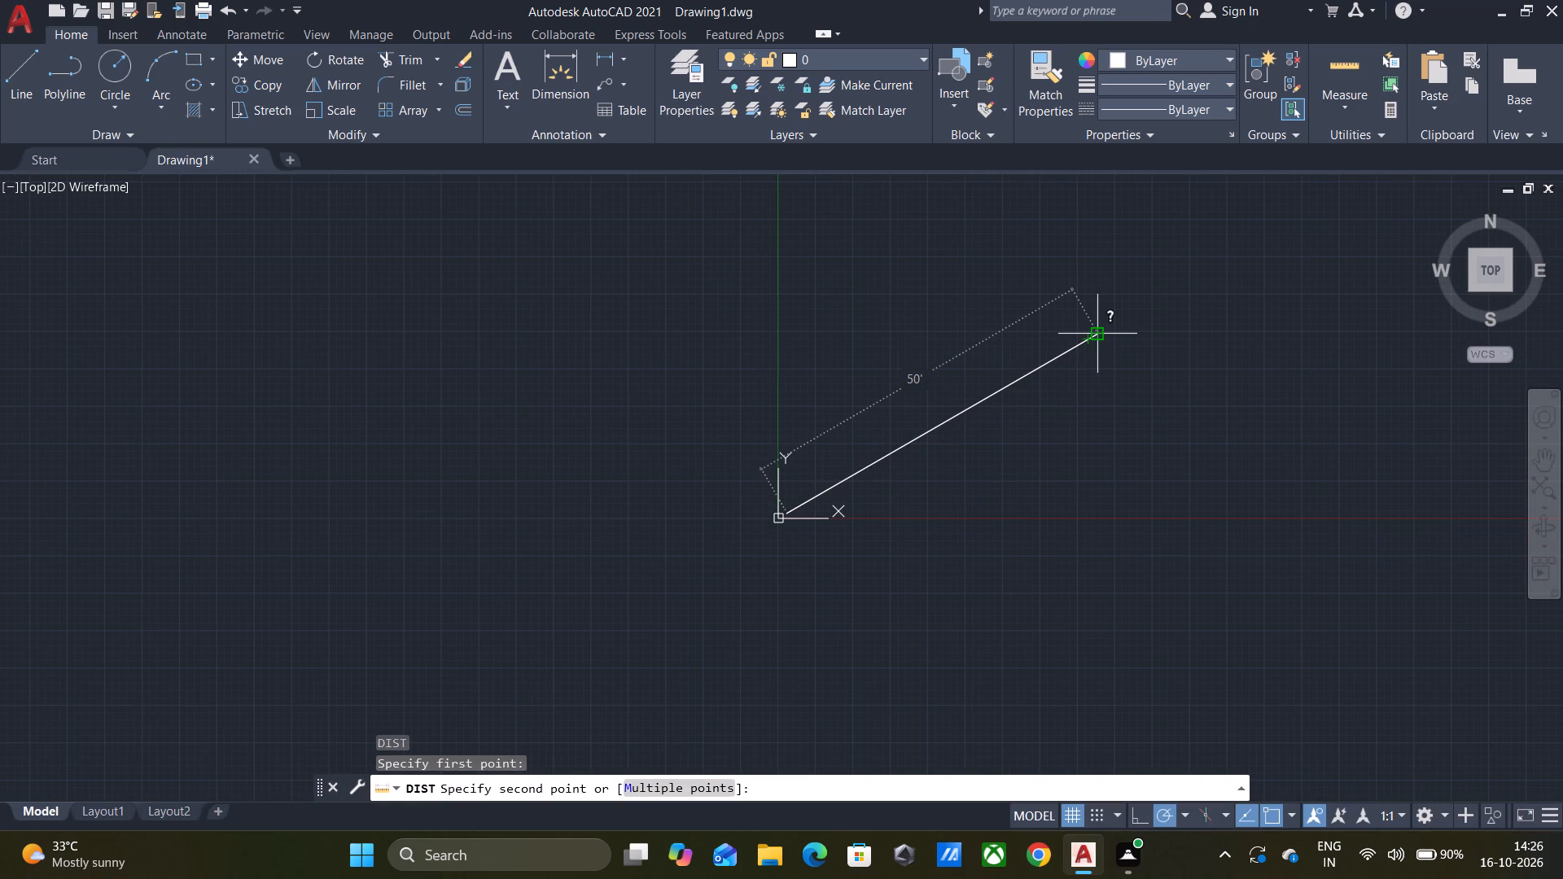
{"action": "key", "text": "Escape"}
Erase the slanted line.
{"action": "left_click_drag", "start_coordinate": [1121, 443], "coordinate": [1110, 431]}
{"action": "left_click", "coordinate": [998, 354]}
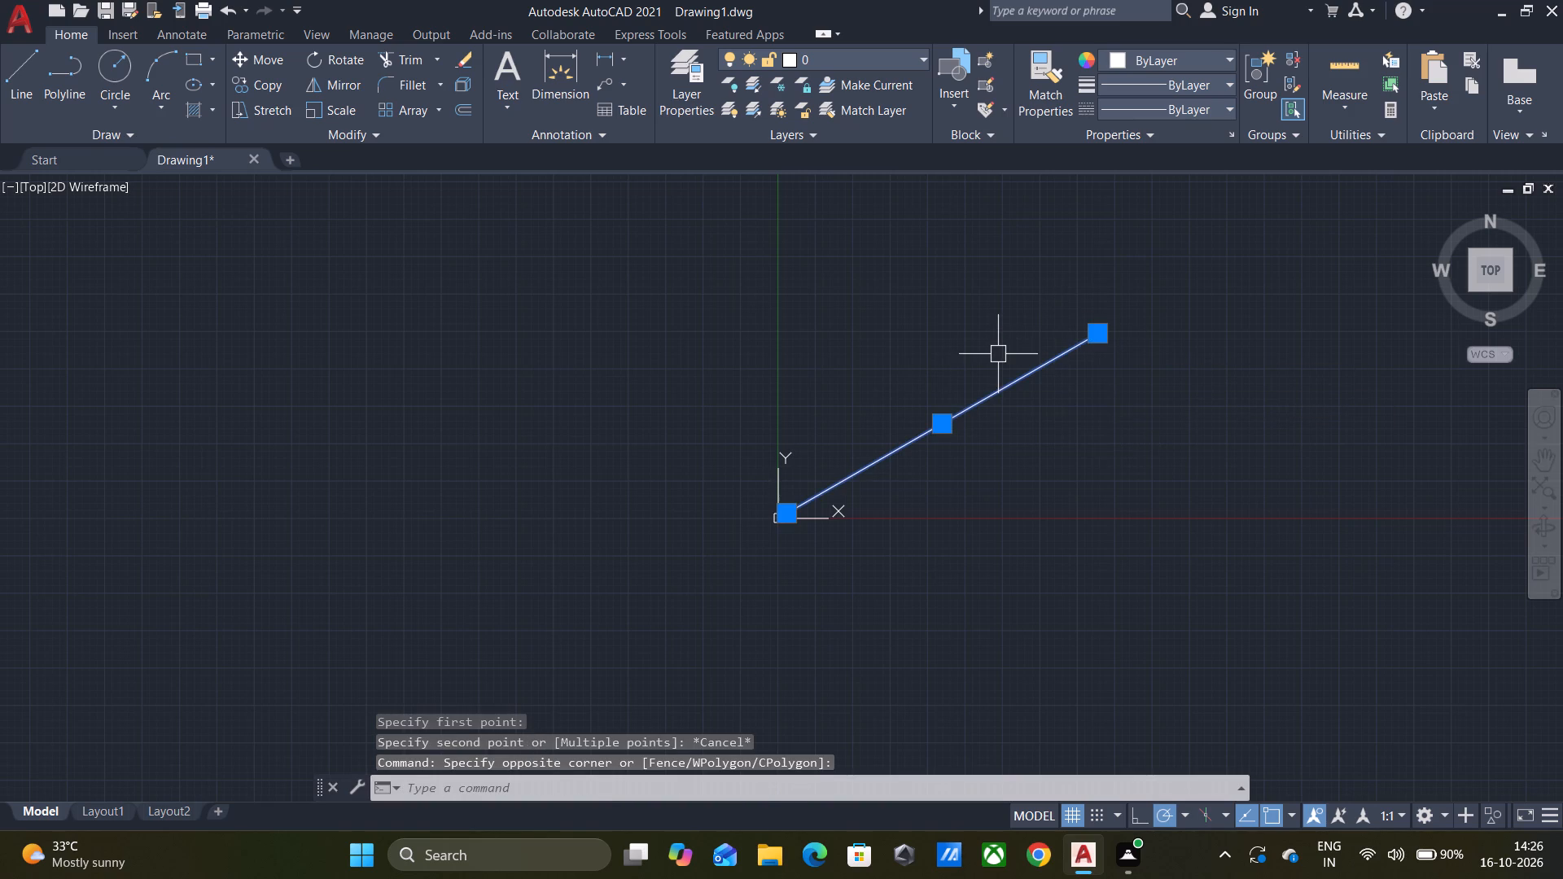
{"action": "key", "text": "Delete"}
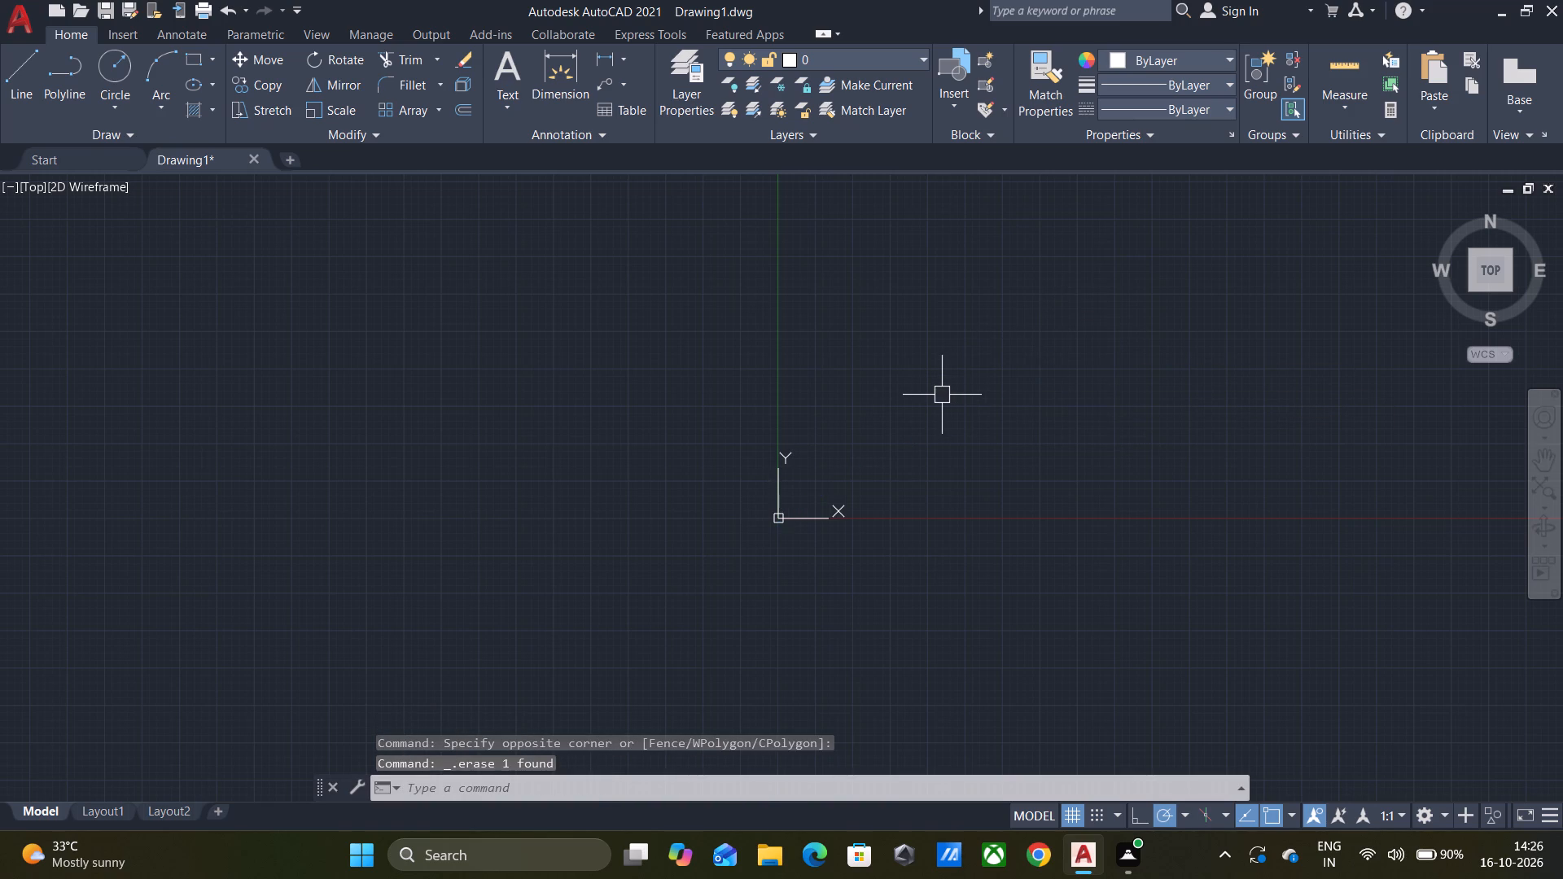
Set the drawing units' length type to Decimal, keeping Millimeters as the insertion scale.
{"action": "type", "text": "UN"}
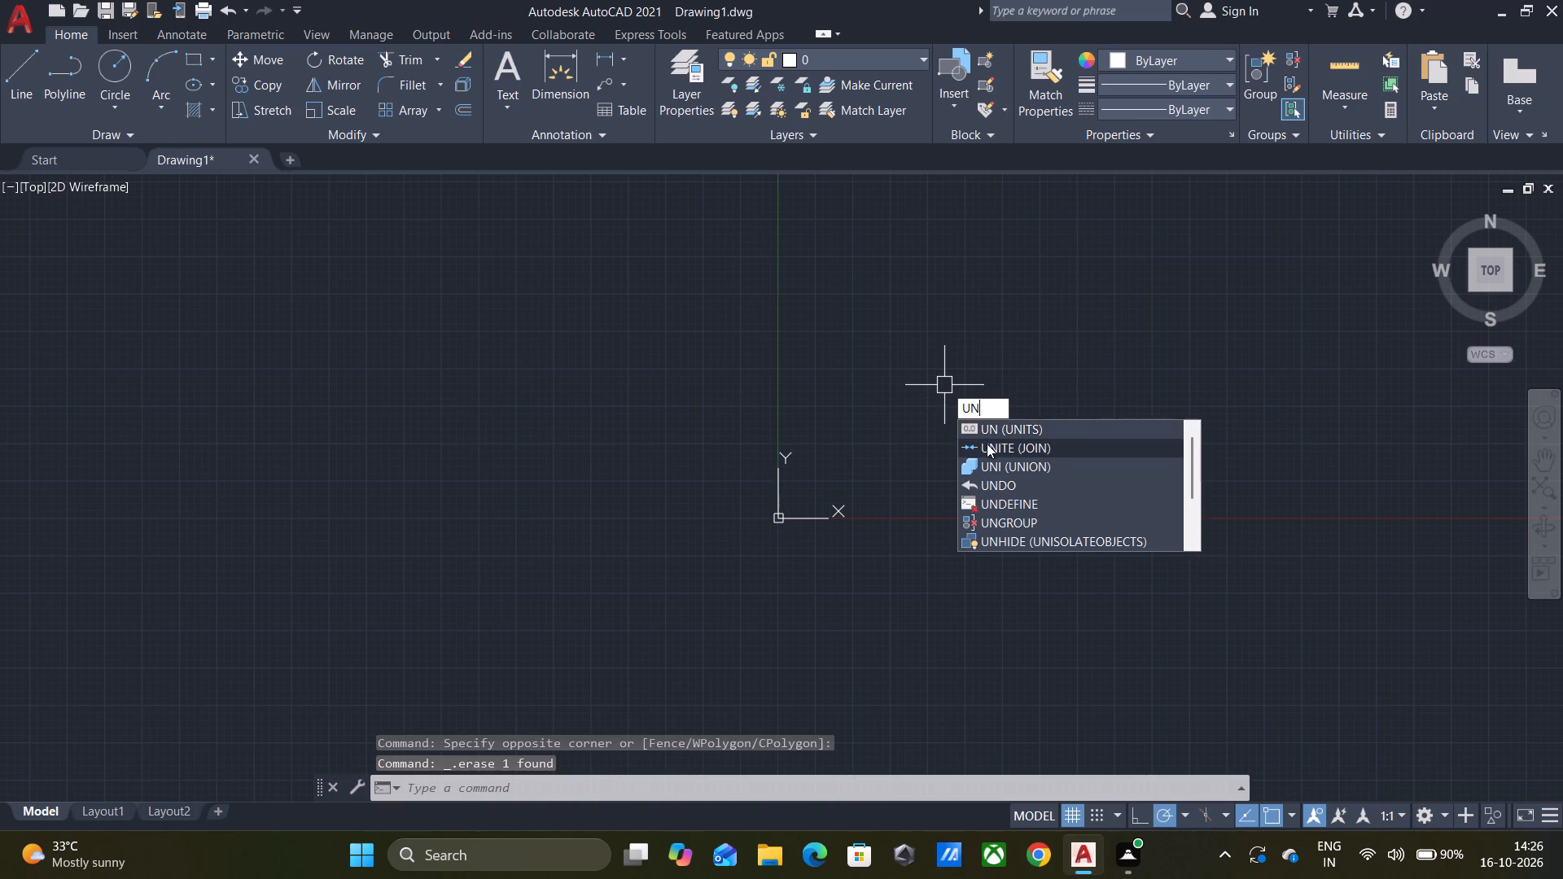
{"action": "left_click", "coordinate": [1009, 431]}
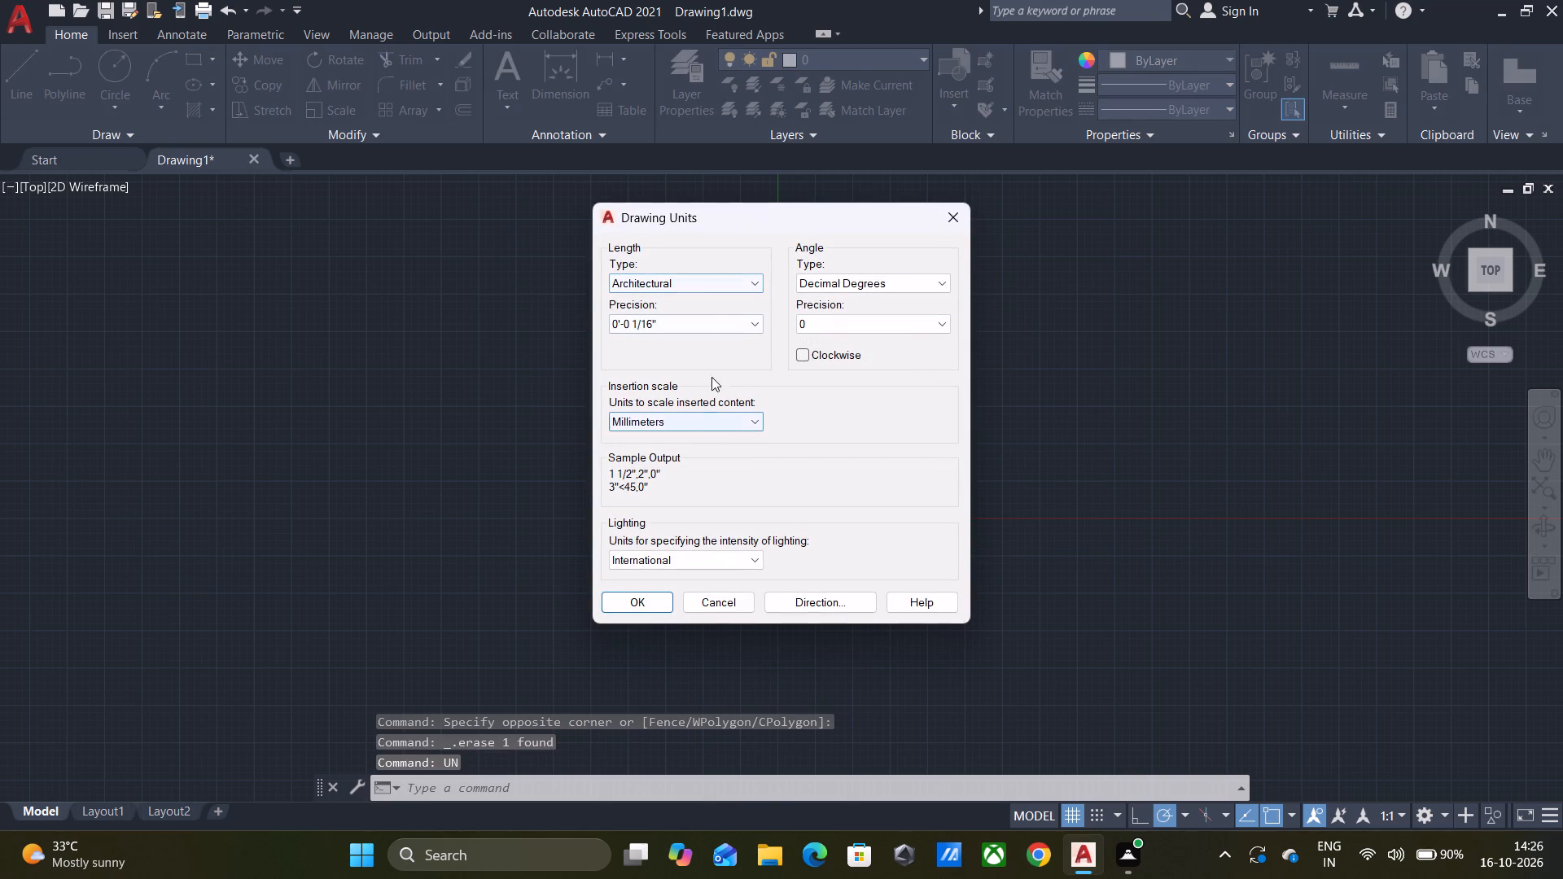
{"action": "left_click", "coordinate": [704, 273]}
{"action": "left_click", "coordinate": [694, 283]}
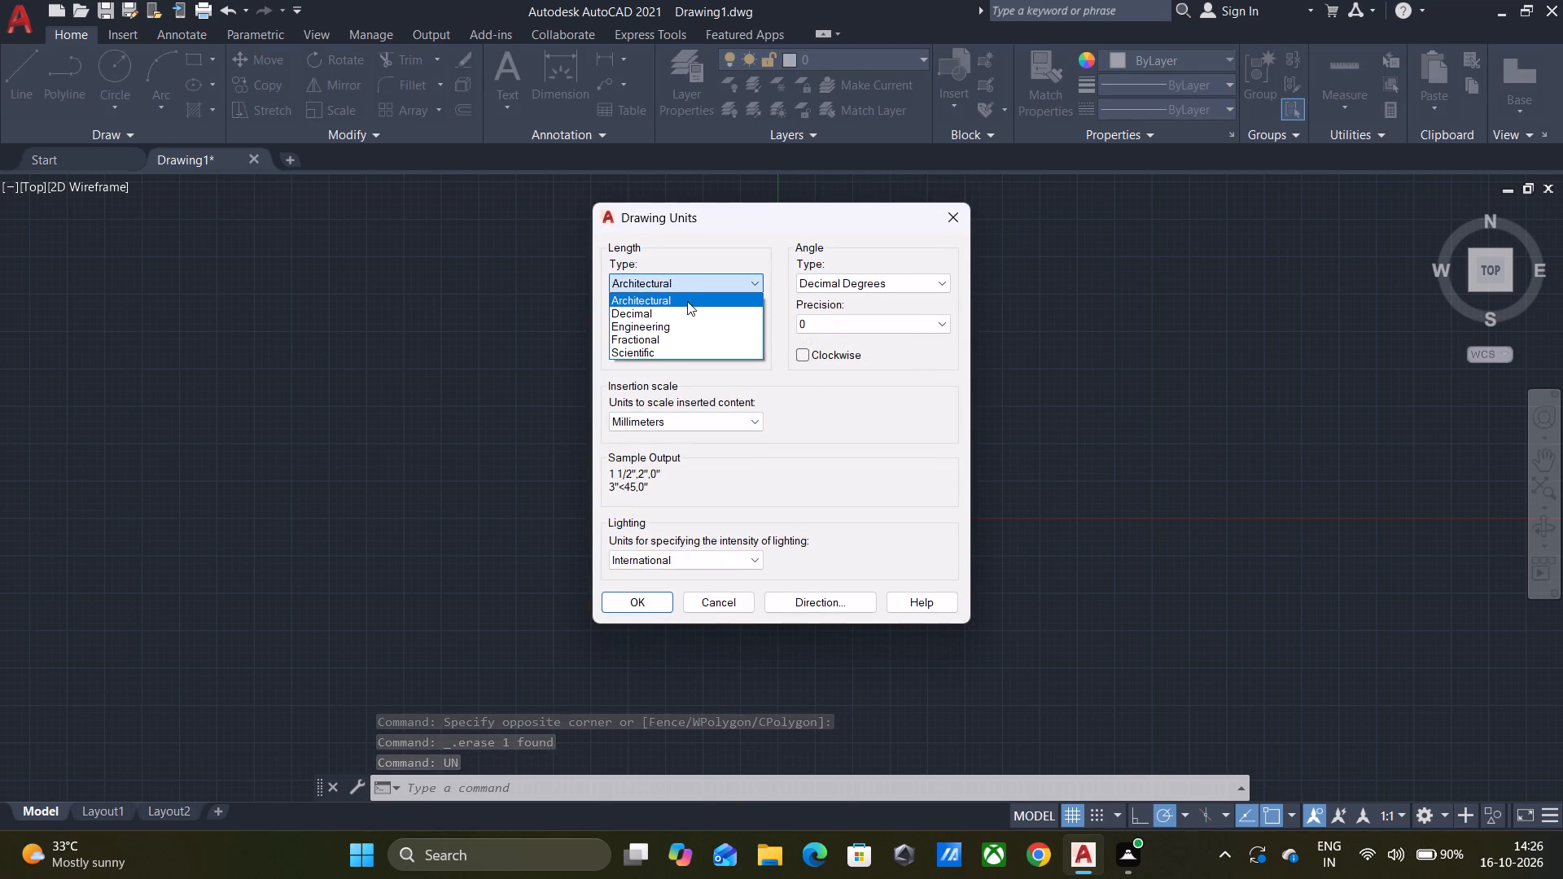
{"action": "left_click", "coordinate": [676, 311]}
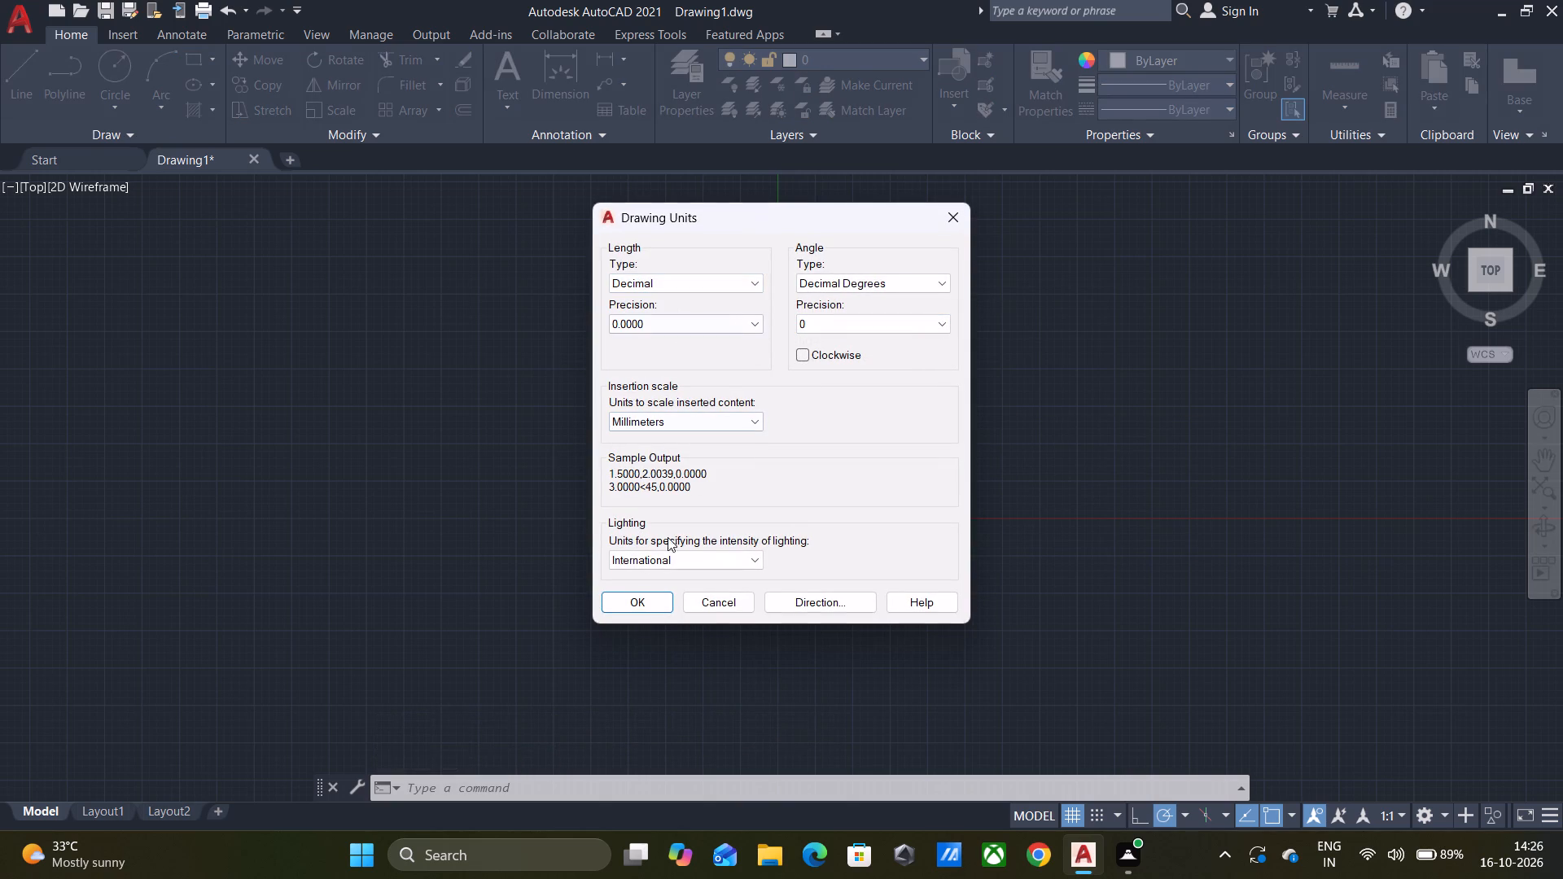
{"action": "left_click", "coordinate": [637, 607]}
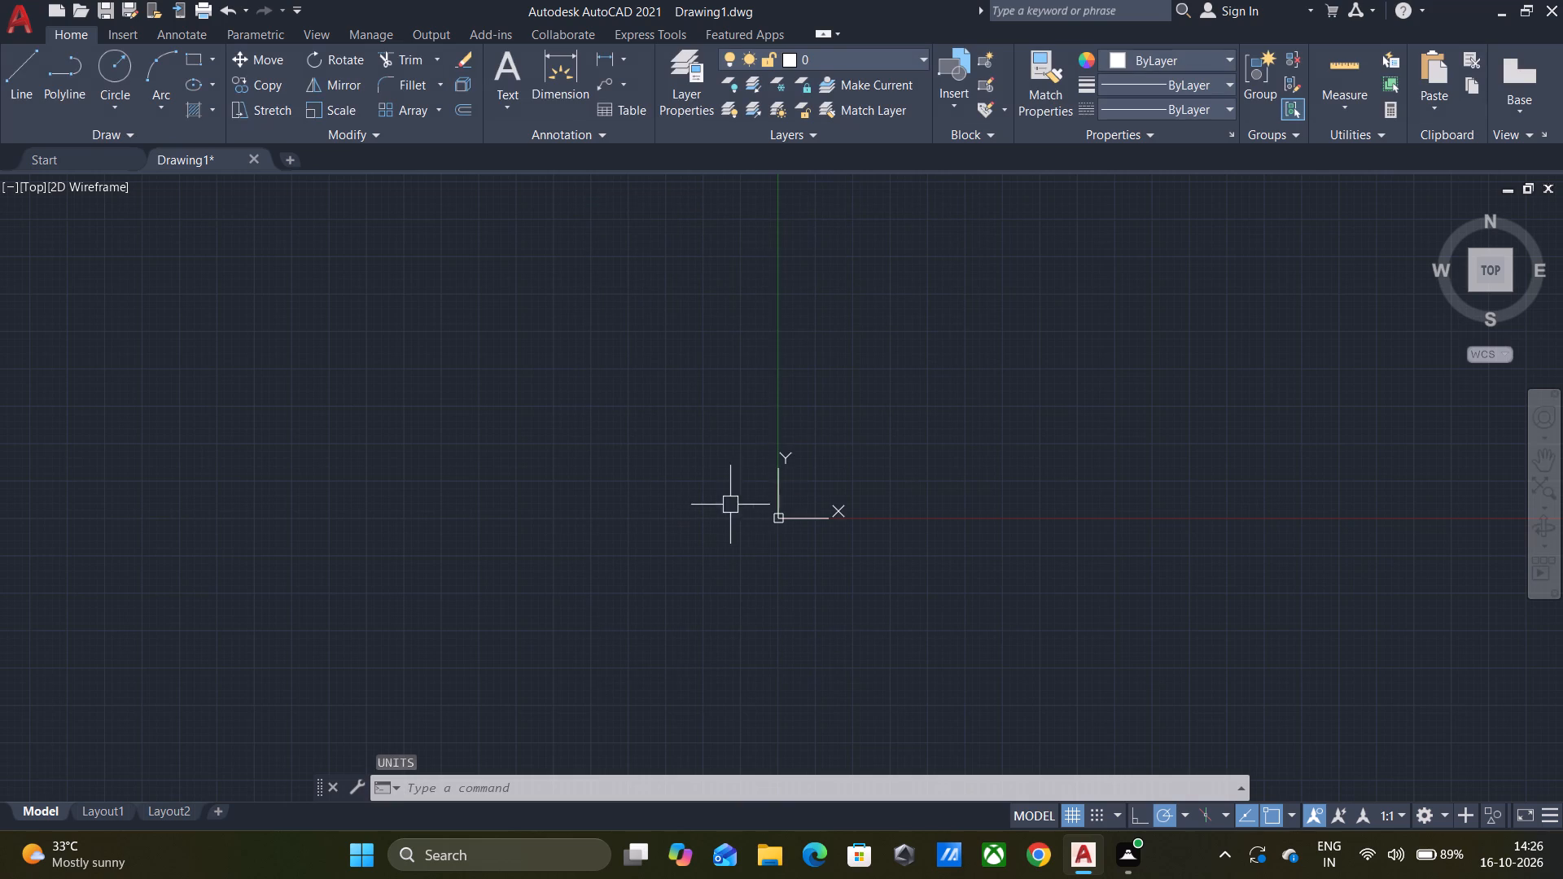
Move the UCS origin about 1065 units away at 199°, down and to the left of its current position.
{"action": "left_click", "coordinate": [779, 514]}
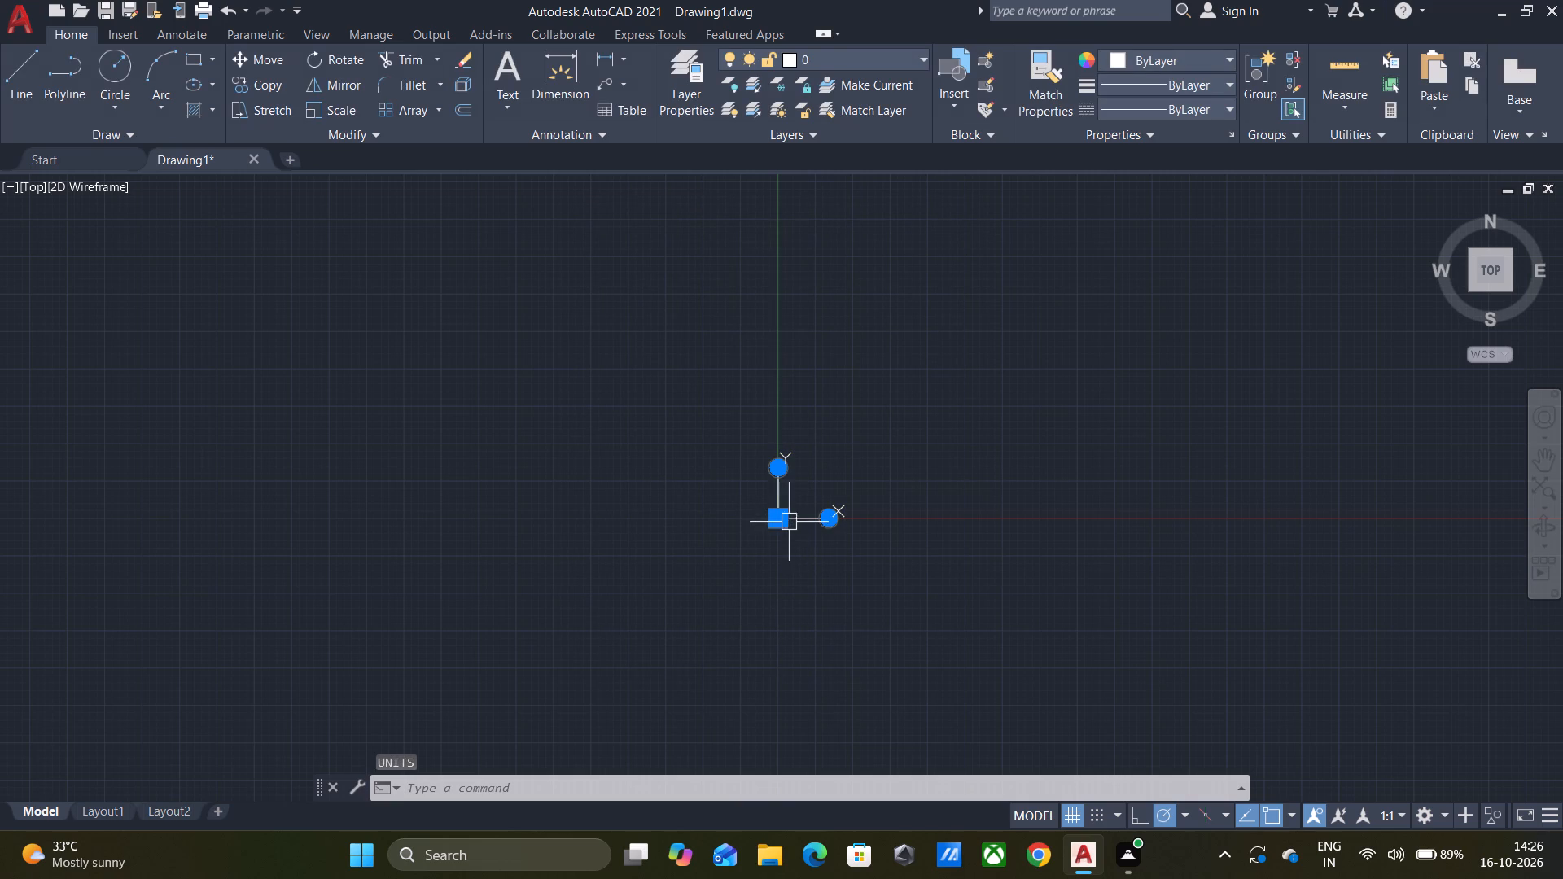
{"action": "left_click", "coordinate": [777, 515]}
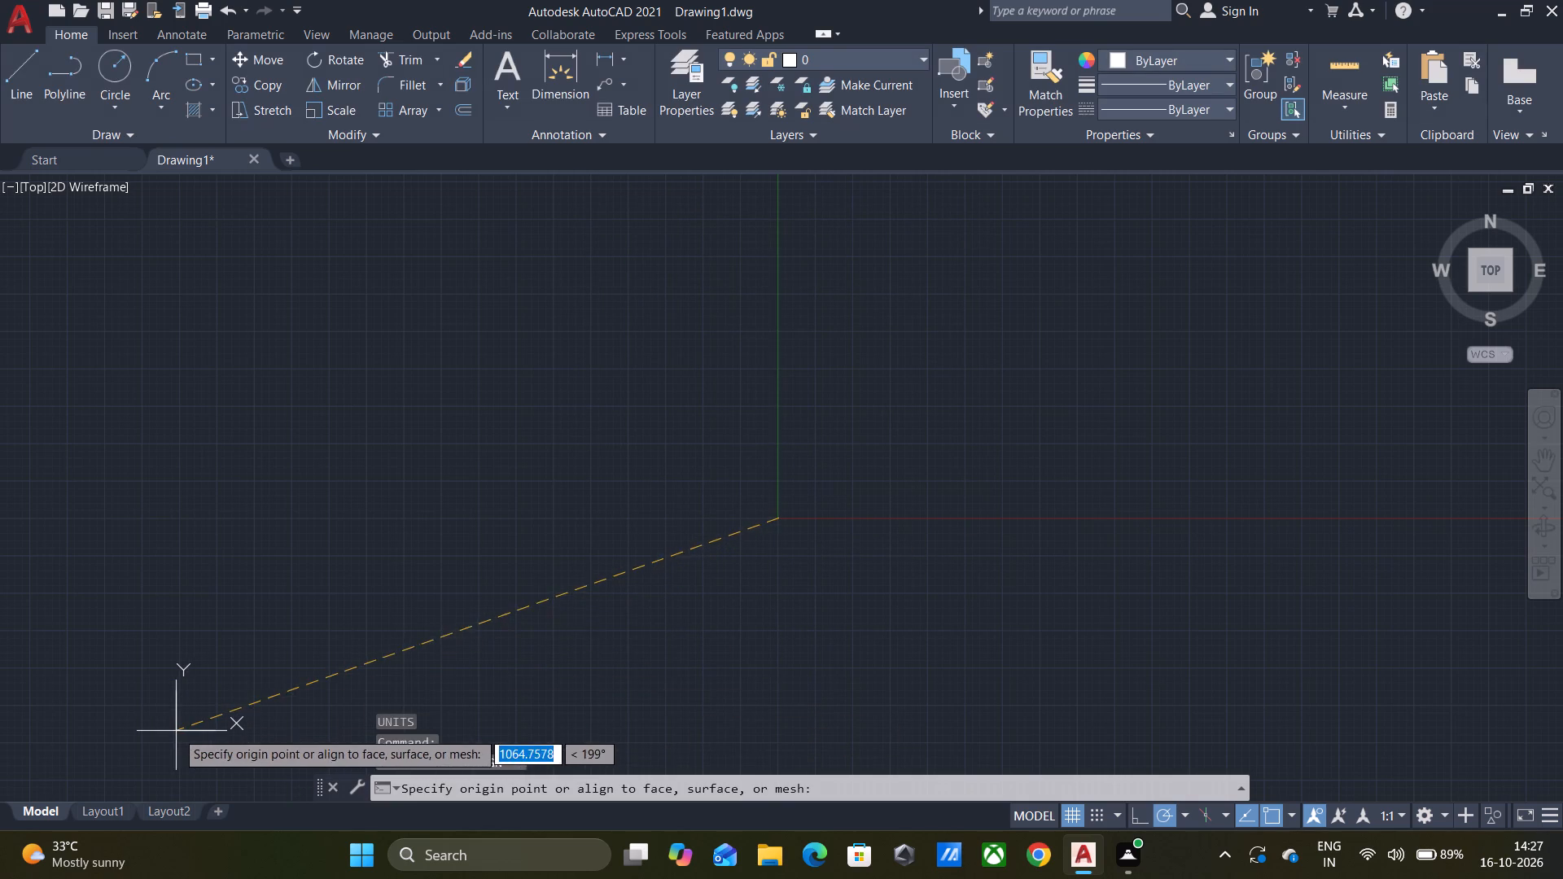
{"action": "left_click", "coordinate": [176, 731]}
{"action": "middle_click_drag", "start_coordinate": [659, 479], "coordinate": [584, 485]}
{"action": "key", "text": "Escape"}
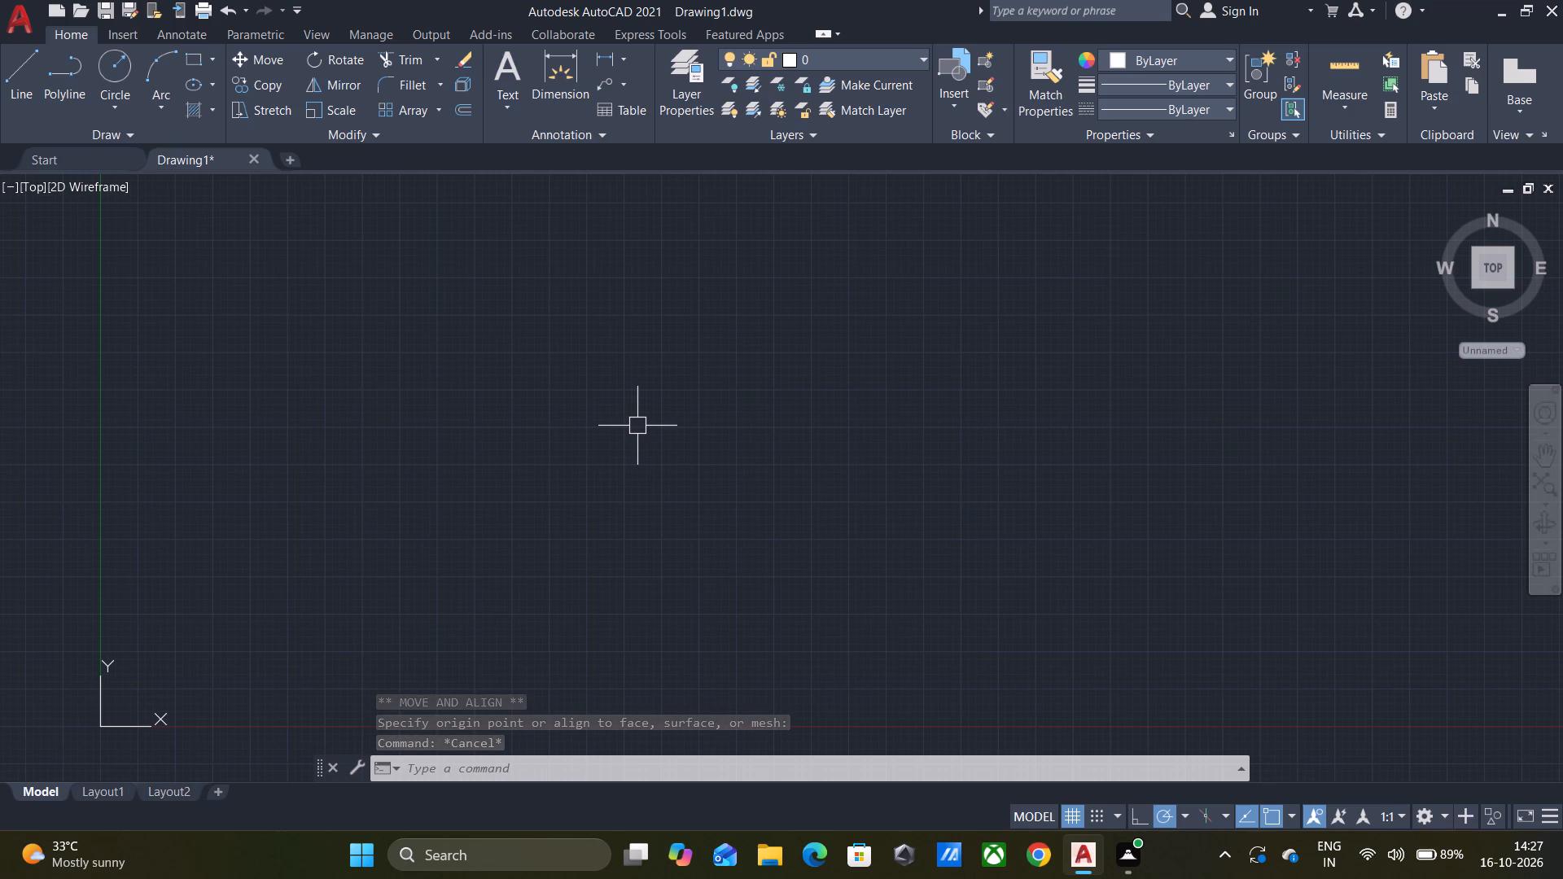
Draw a line 600 units long at 30° in the empty area up and right of the UCS origin.
{"action": "key", "text": "l"}
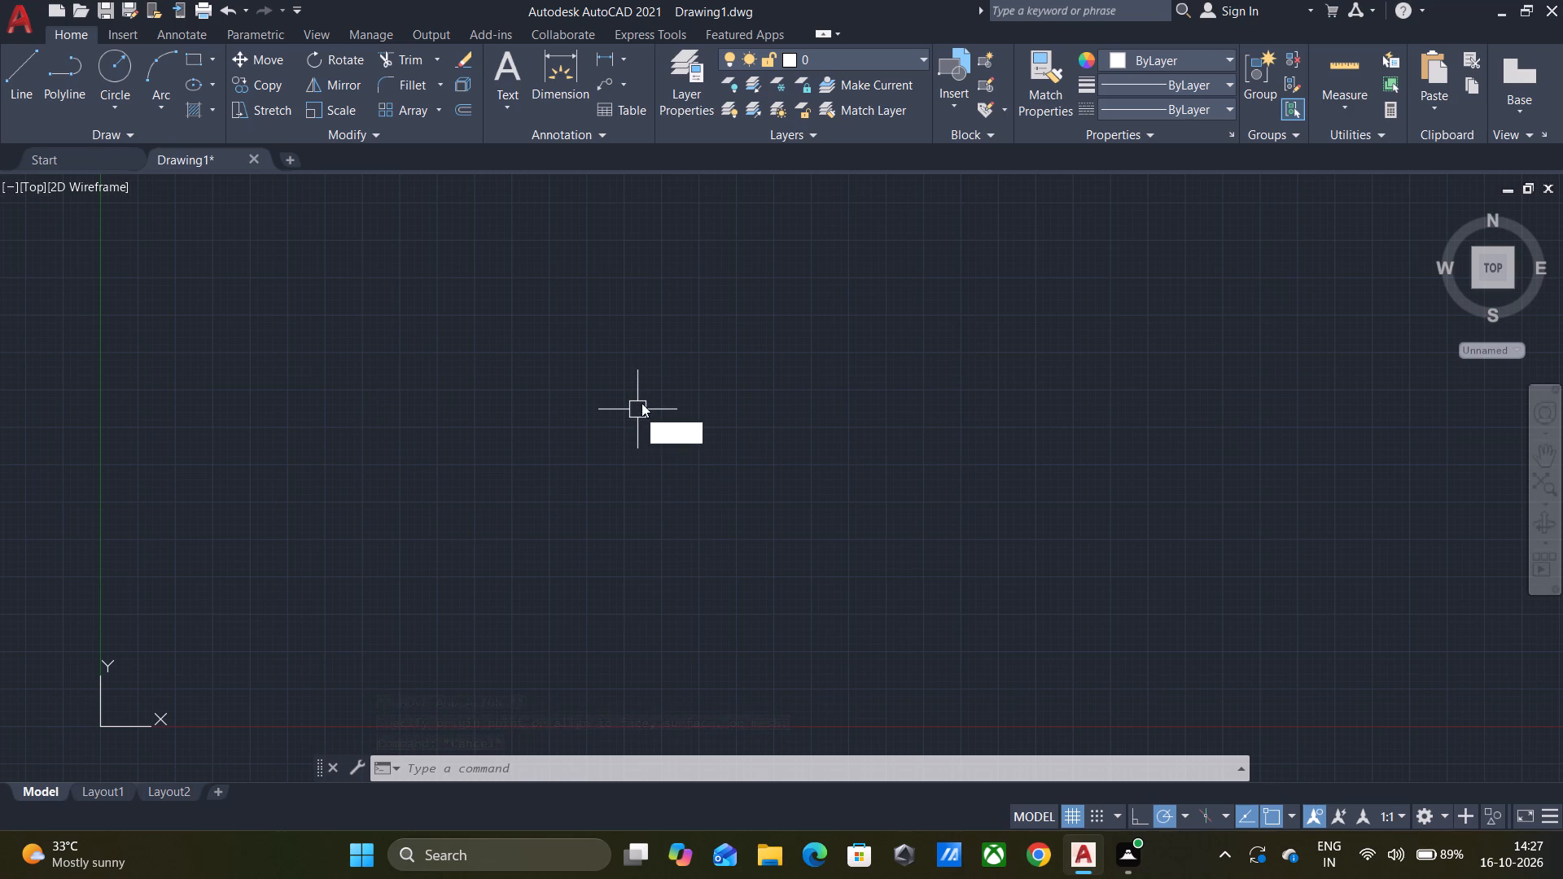
{"action": "key", "text": "Return"}
{"action": "left_click", "coordinate": [487, 530]}
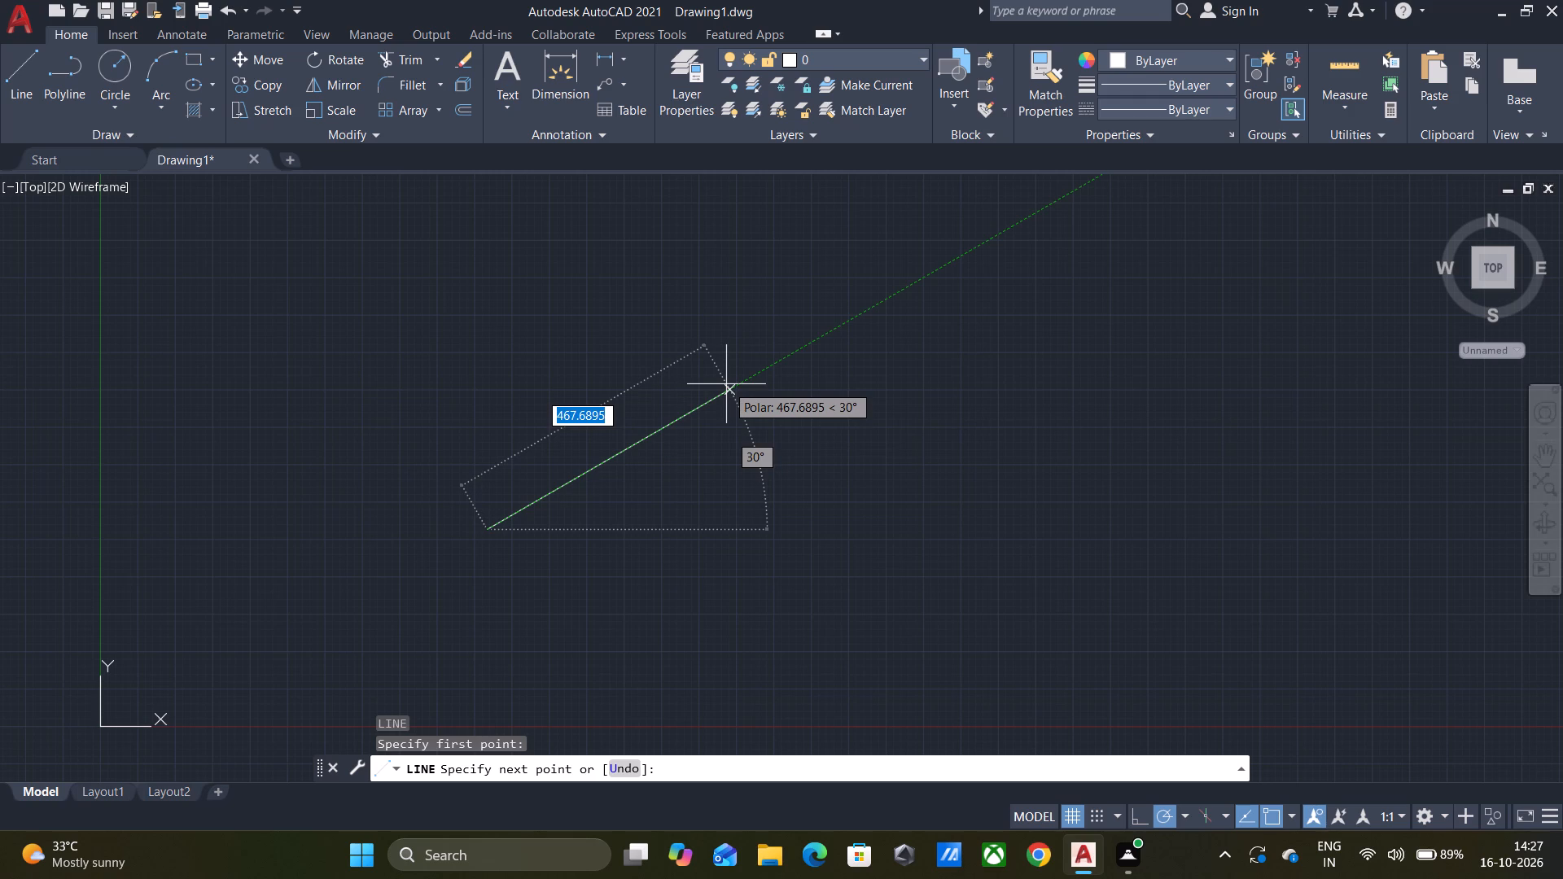
{"action": "type", "text": "600"}
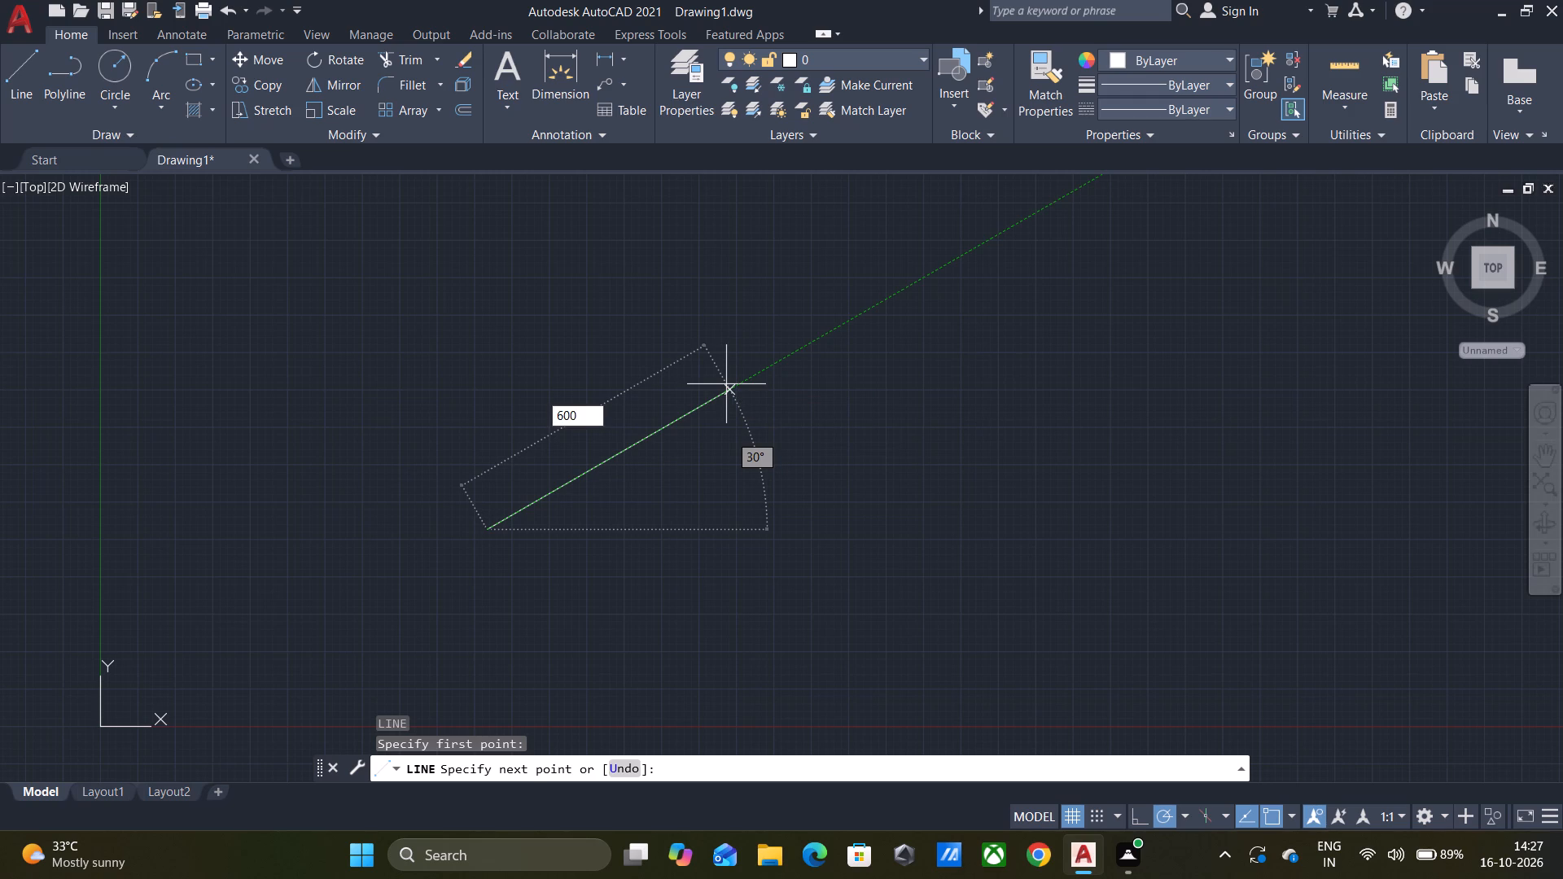
{"action": "key", "text": "Return"}
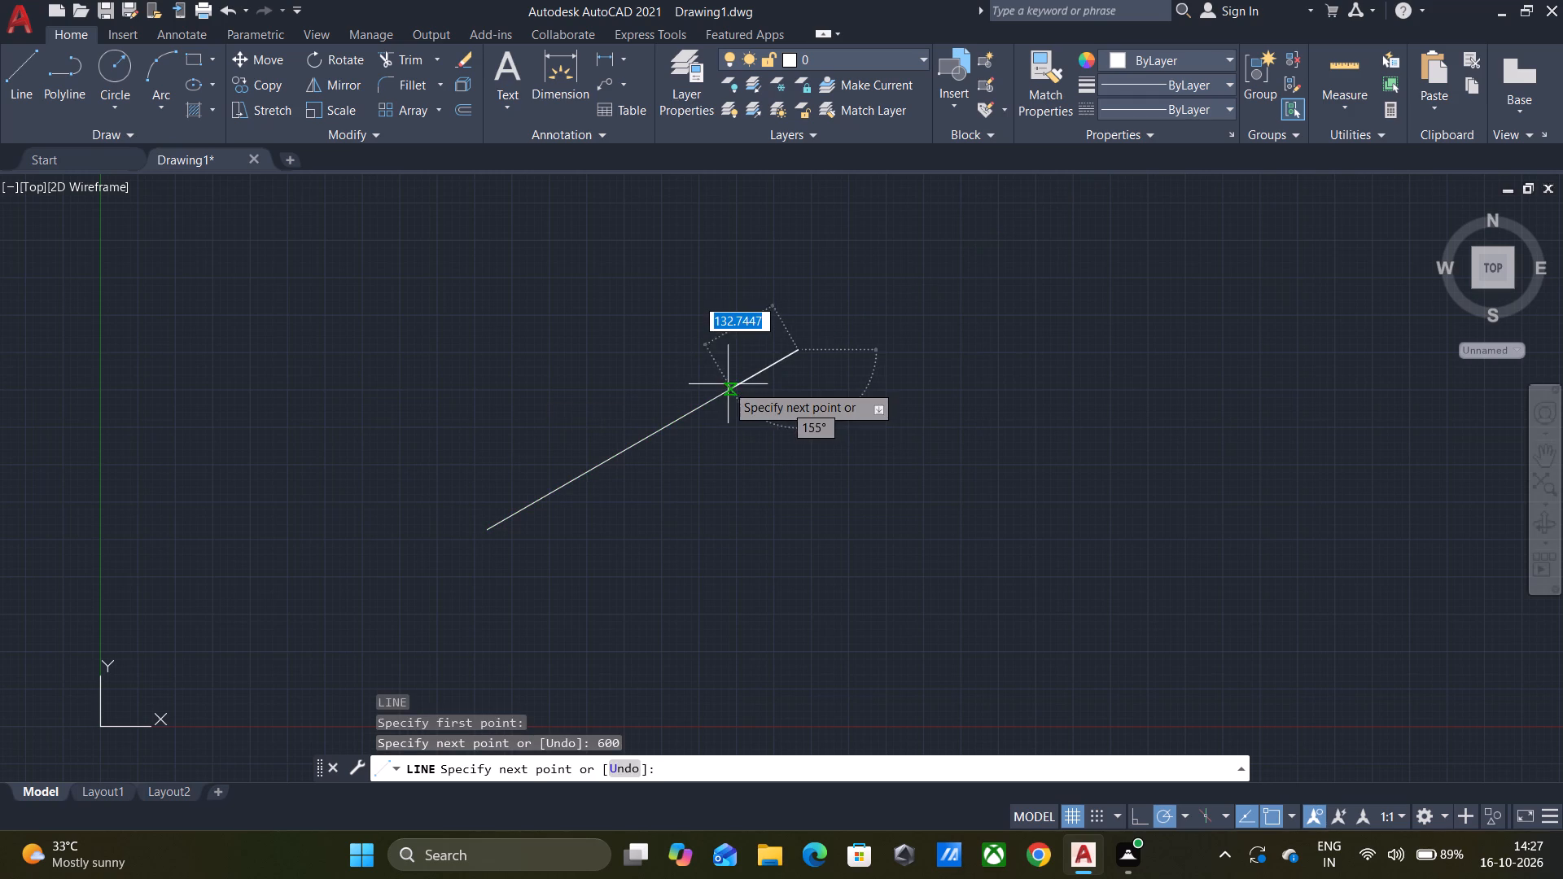
{"action": "key", "text": "Escape"}
Measure the slanted line's length from its lower to its upper endpoint with the Dist command.
{"action": "key", "text": "d"}
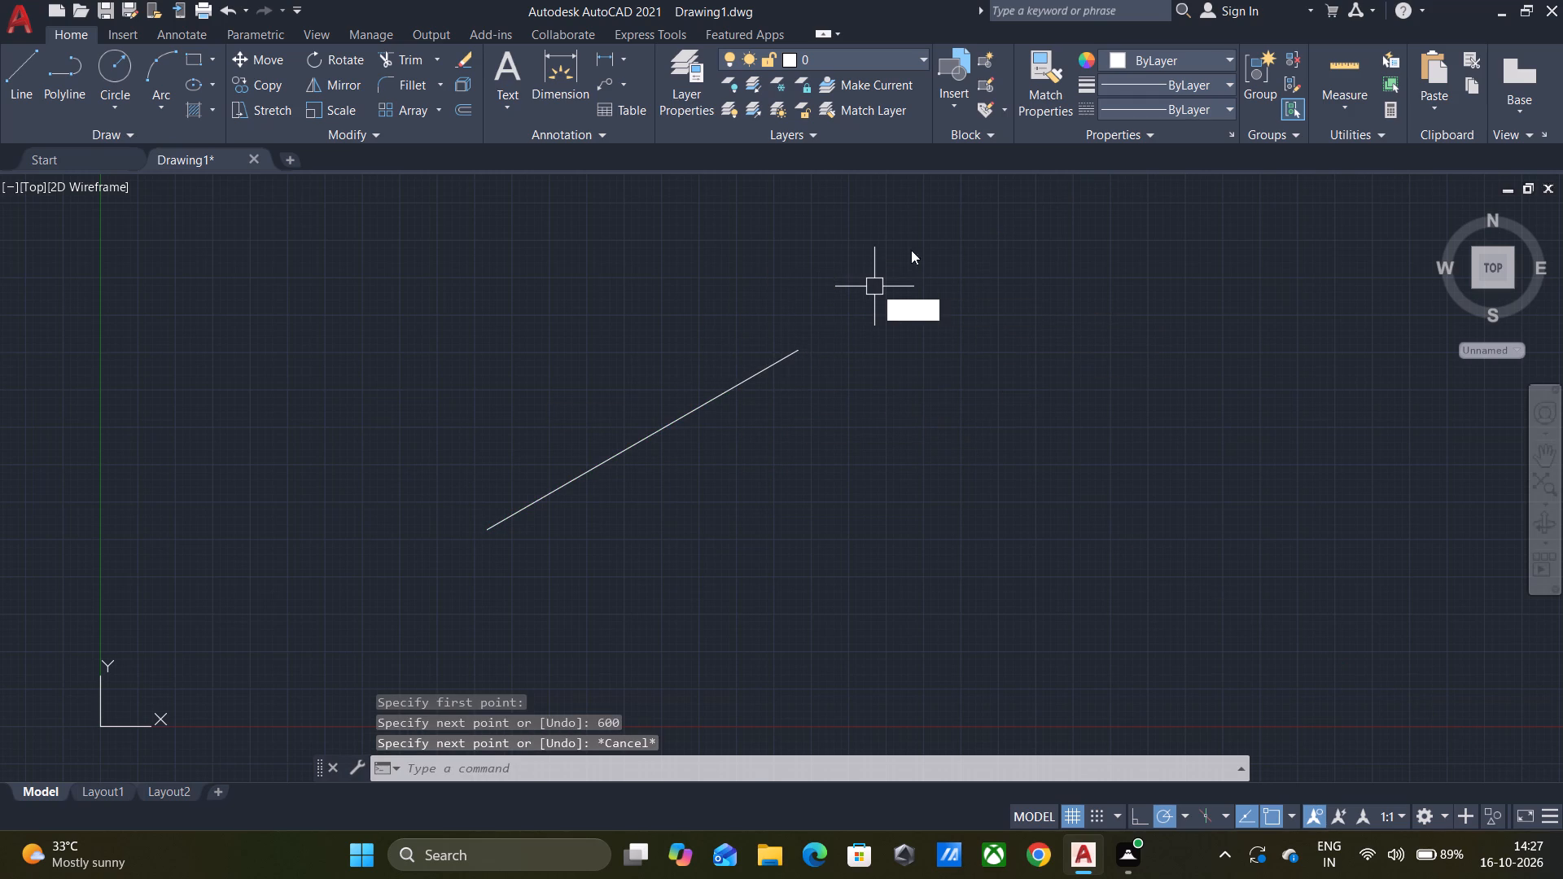
{"action": "left_click", "coordinate": [948, 347]}
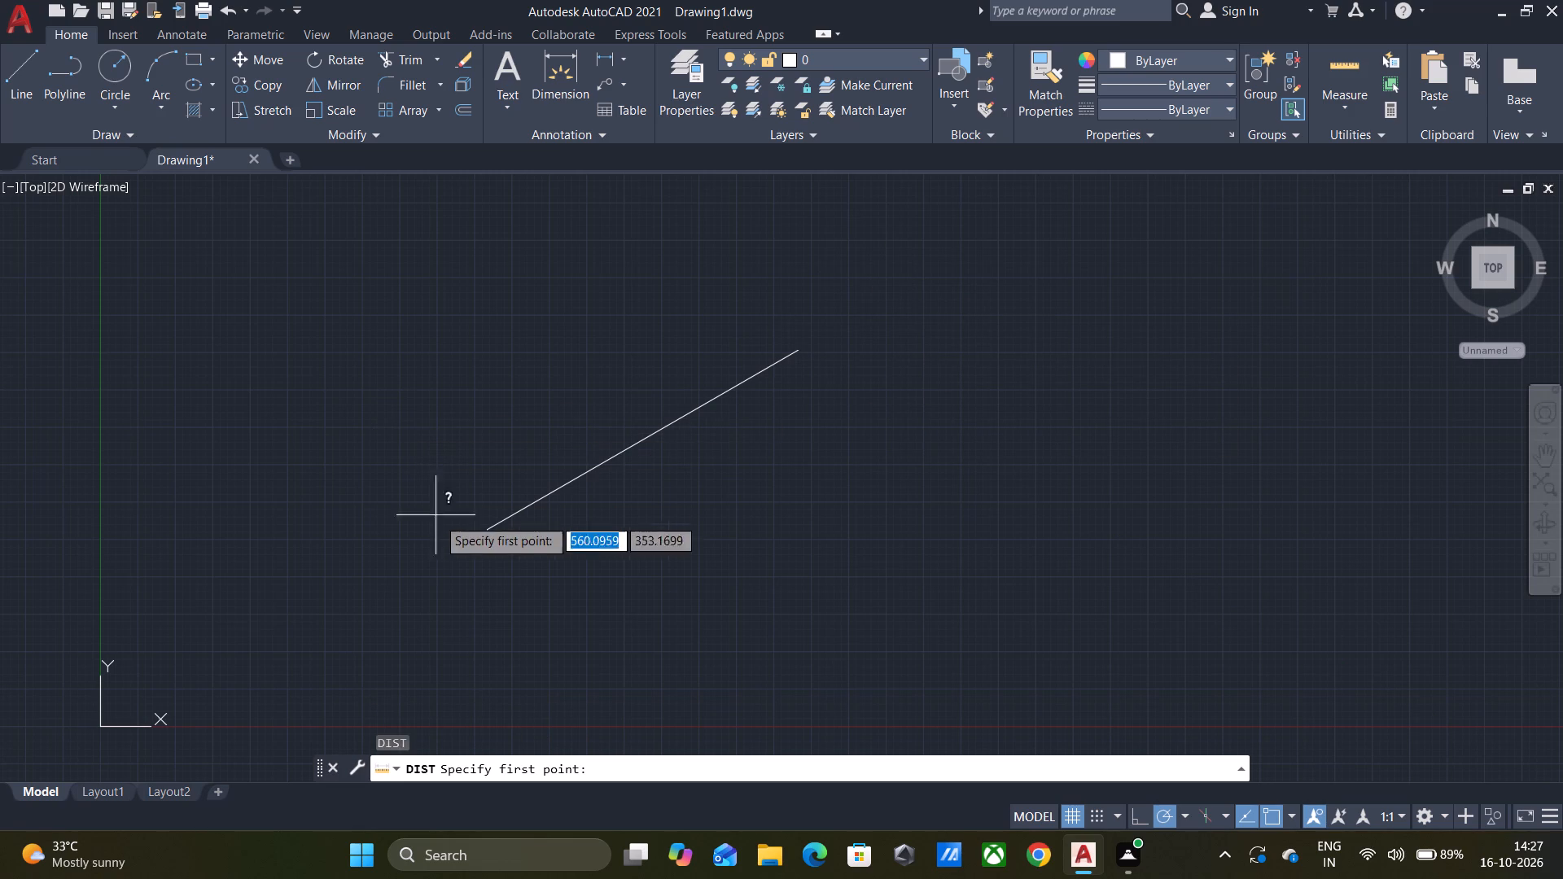
{"action": "left_click", "coordinate": [490, 532]}
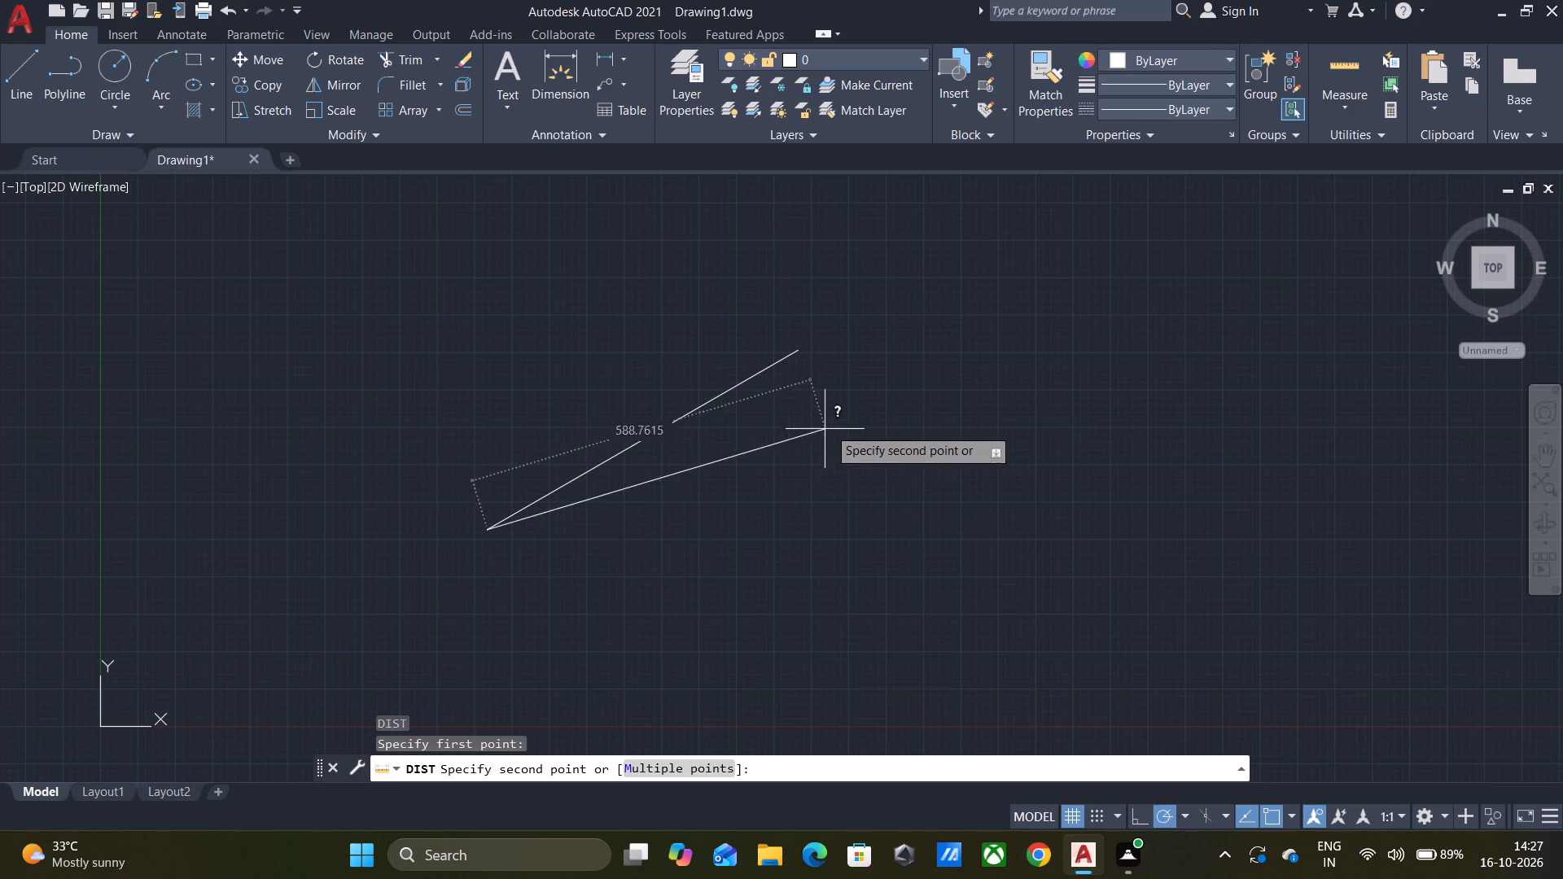
{"action": "scroll", "coordinate": [808, 350], "scroll_direction": "up", "scroll_amount": 4}
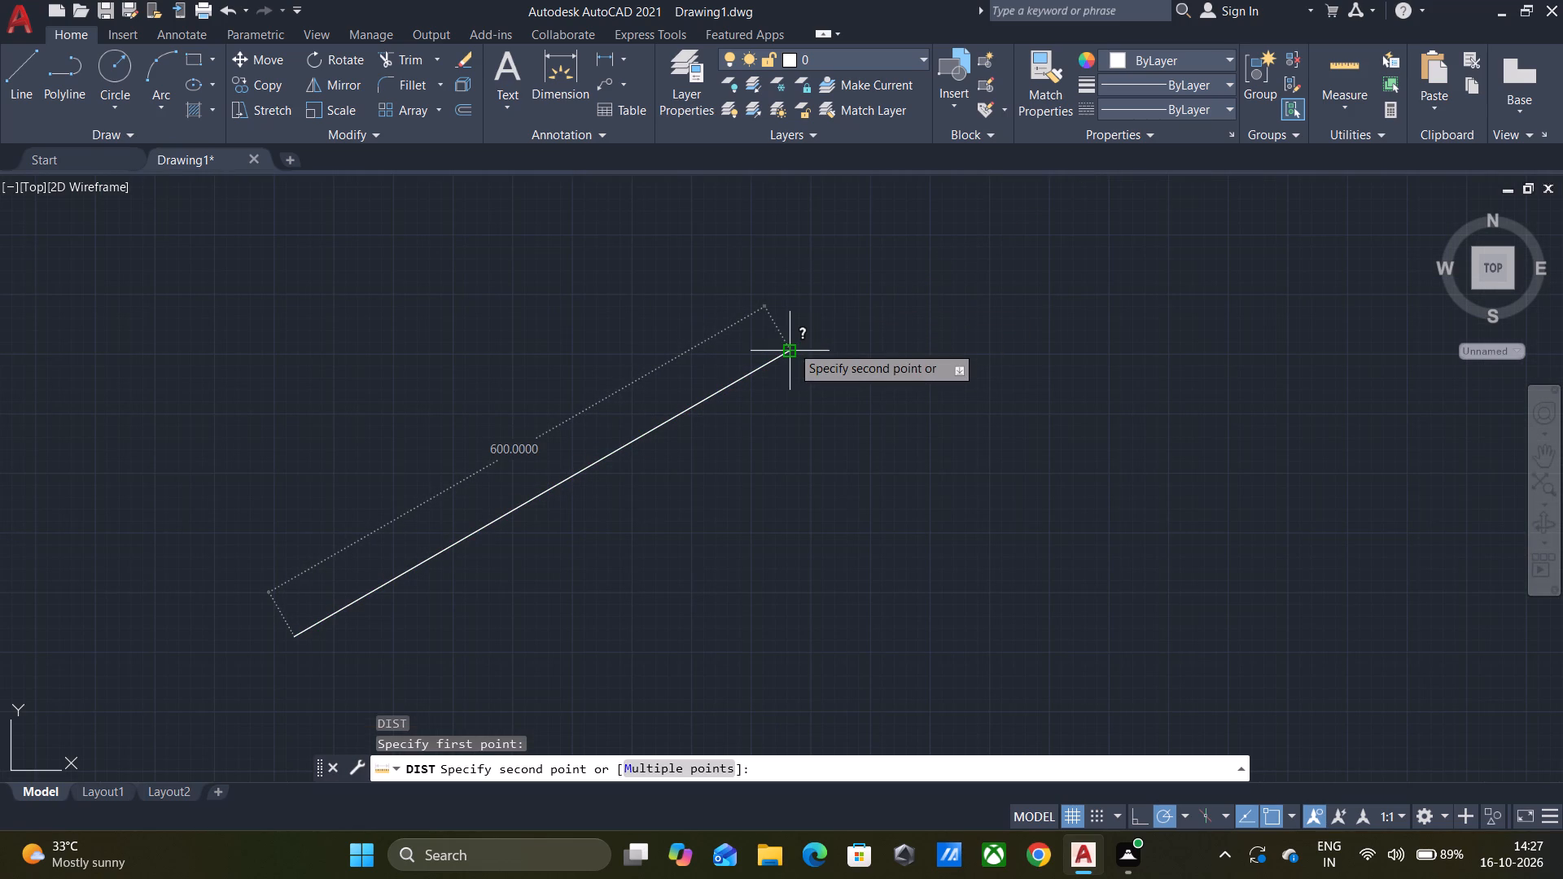
{"action": "key", "text": "Escape"}
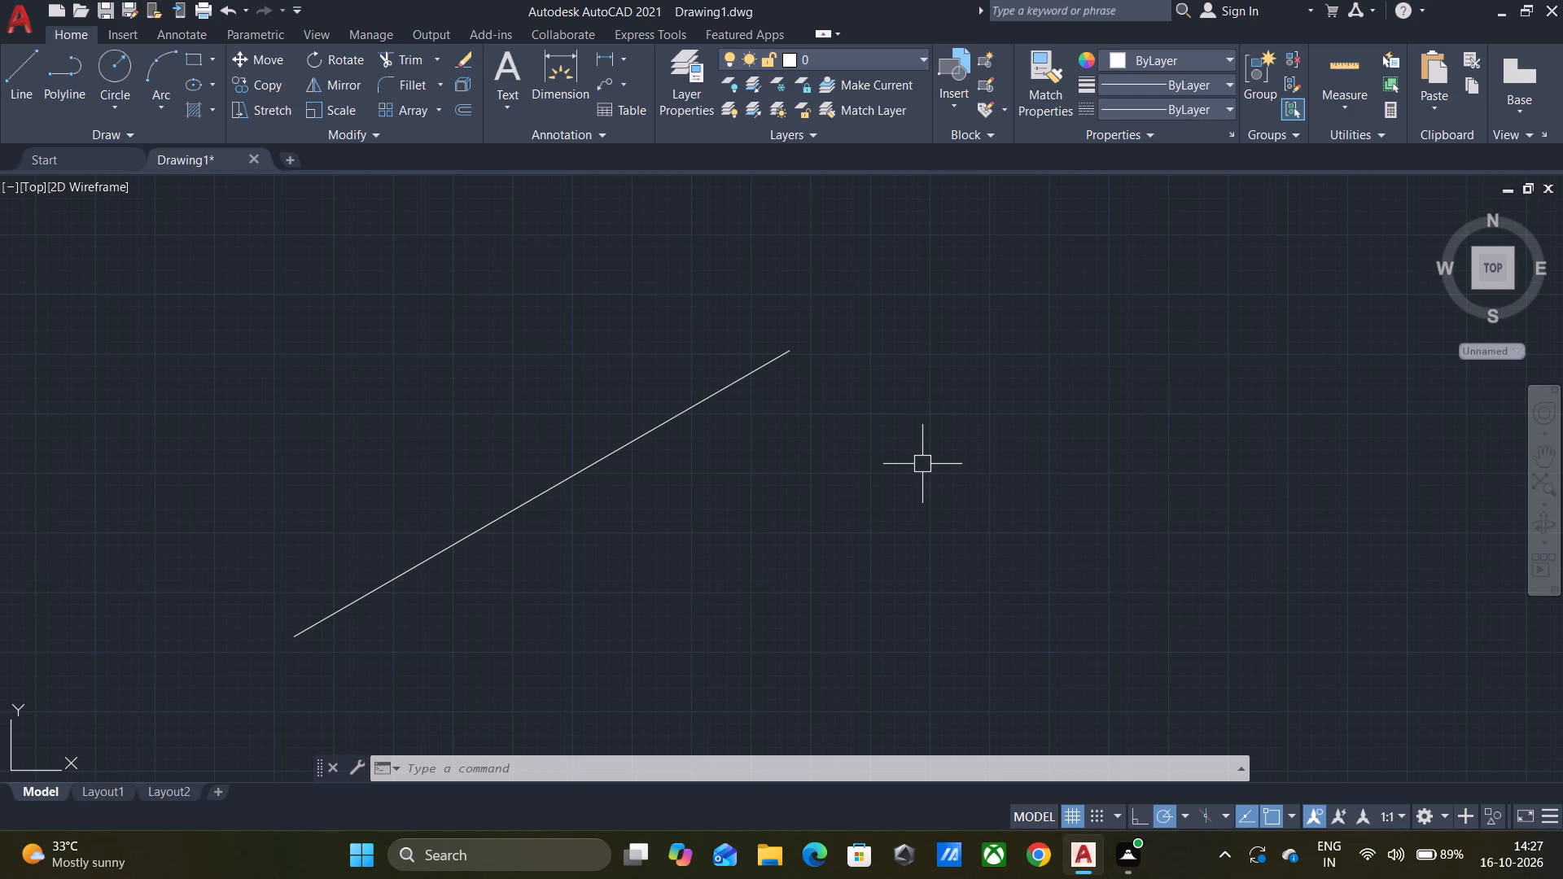
Extend the slanted line from its upper endpoint with consecutive line segments of 400, 600 and 1100 units at 30°.
{"action": "key", "text": "l"}
{"action": "key", "text": "Return"}
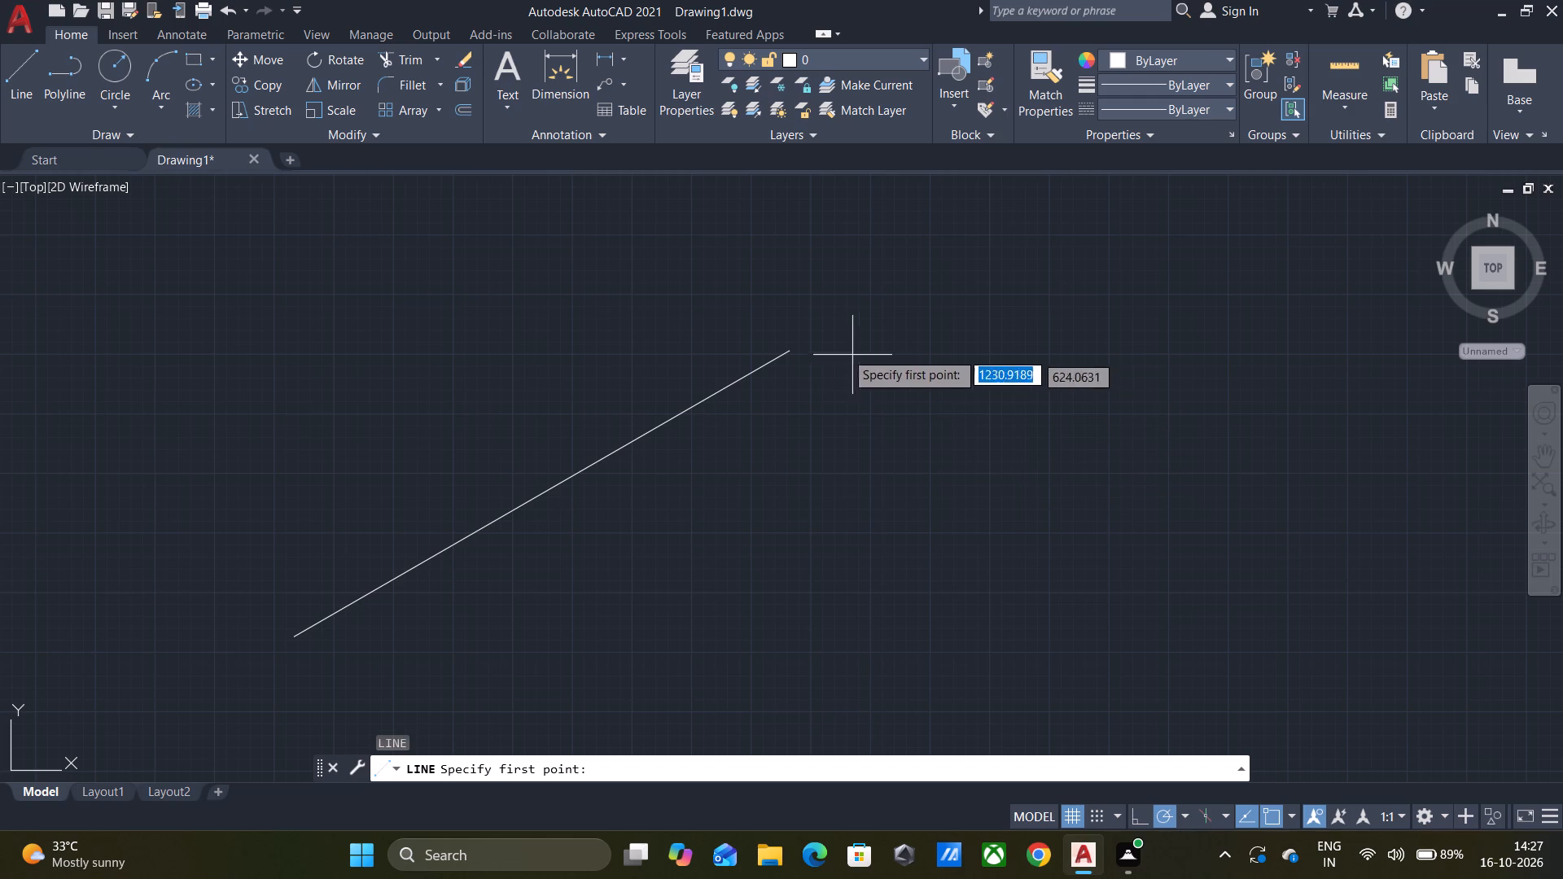
{"action": "left_click", "coordinate": [786, 356]}
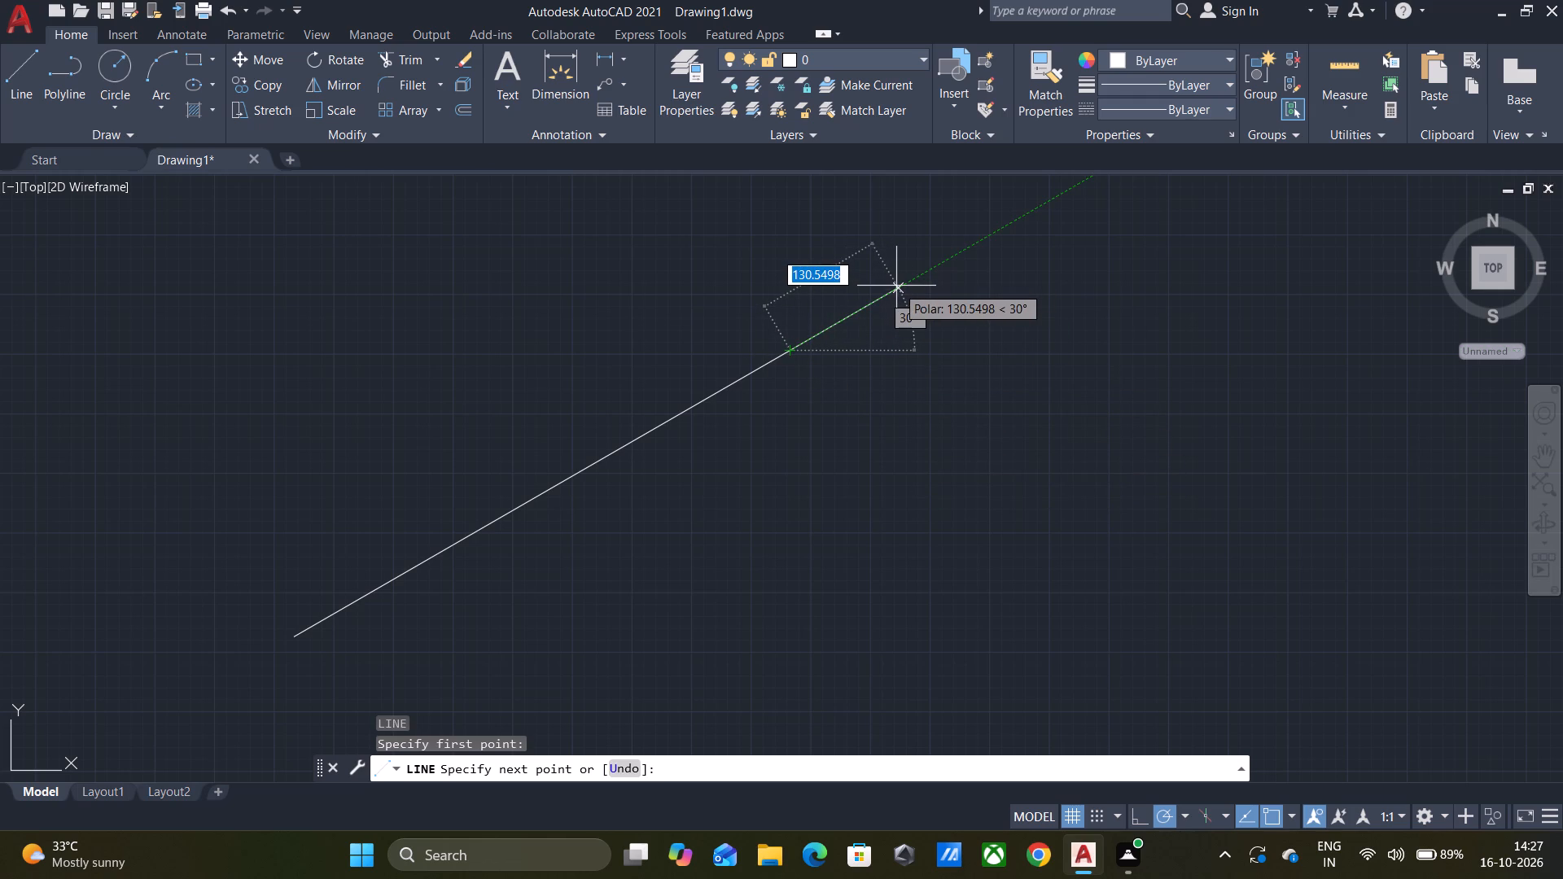
{"action": "type", "text": "400"}
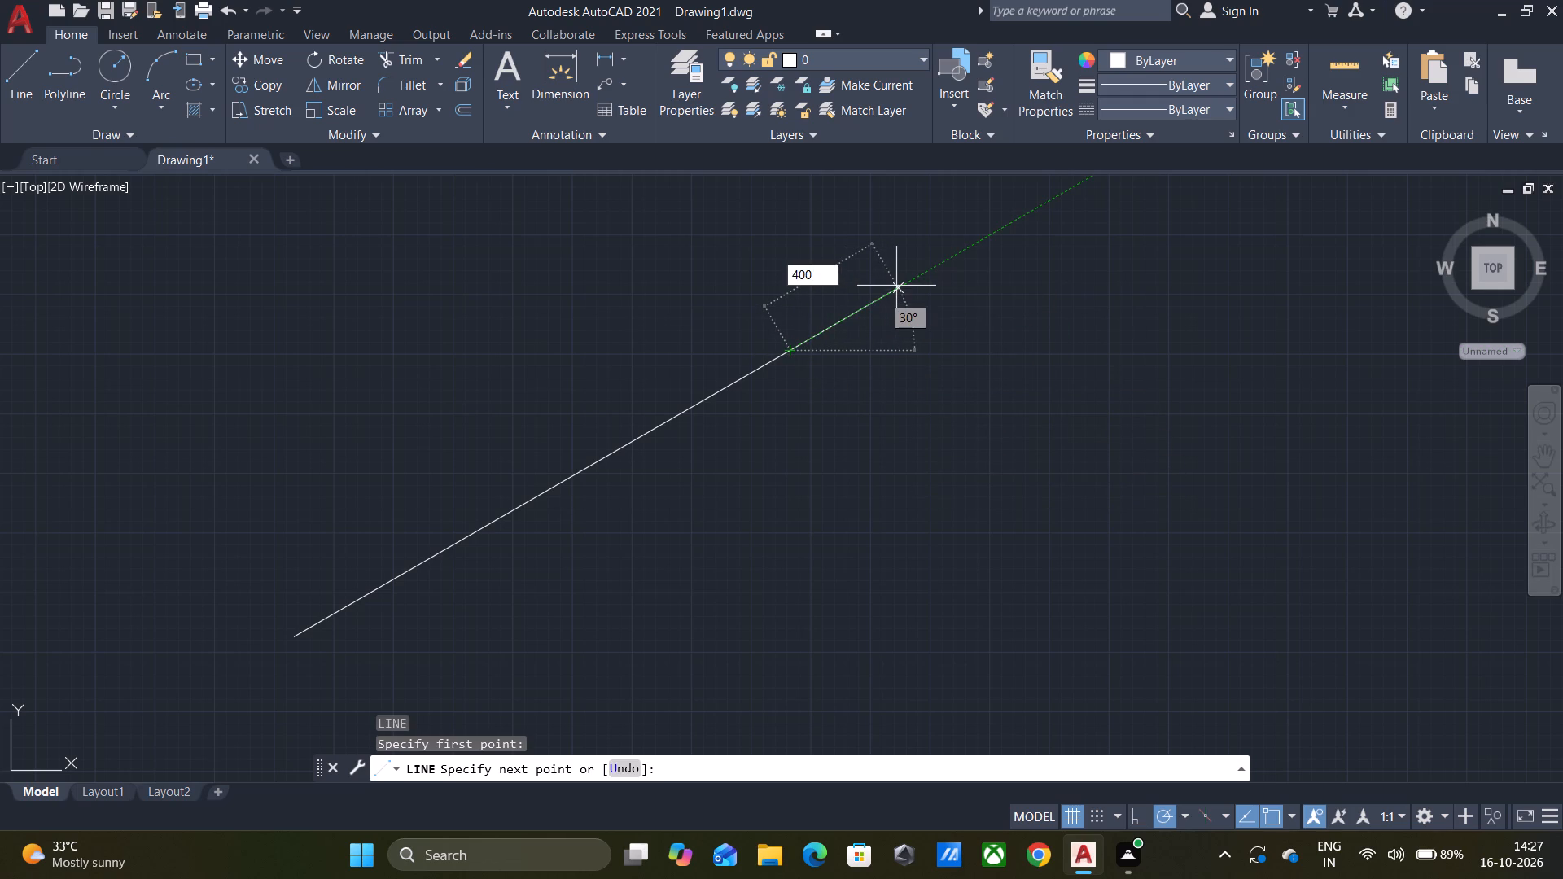
{"action": "key", "text": "Return"}
{"action": "scroll", "coordinate": [1090, 330], "scroll_direction": "down", "scroll_amount": 3}
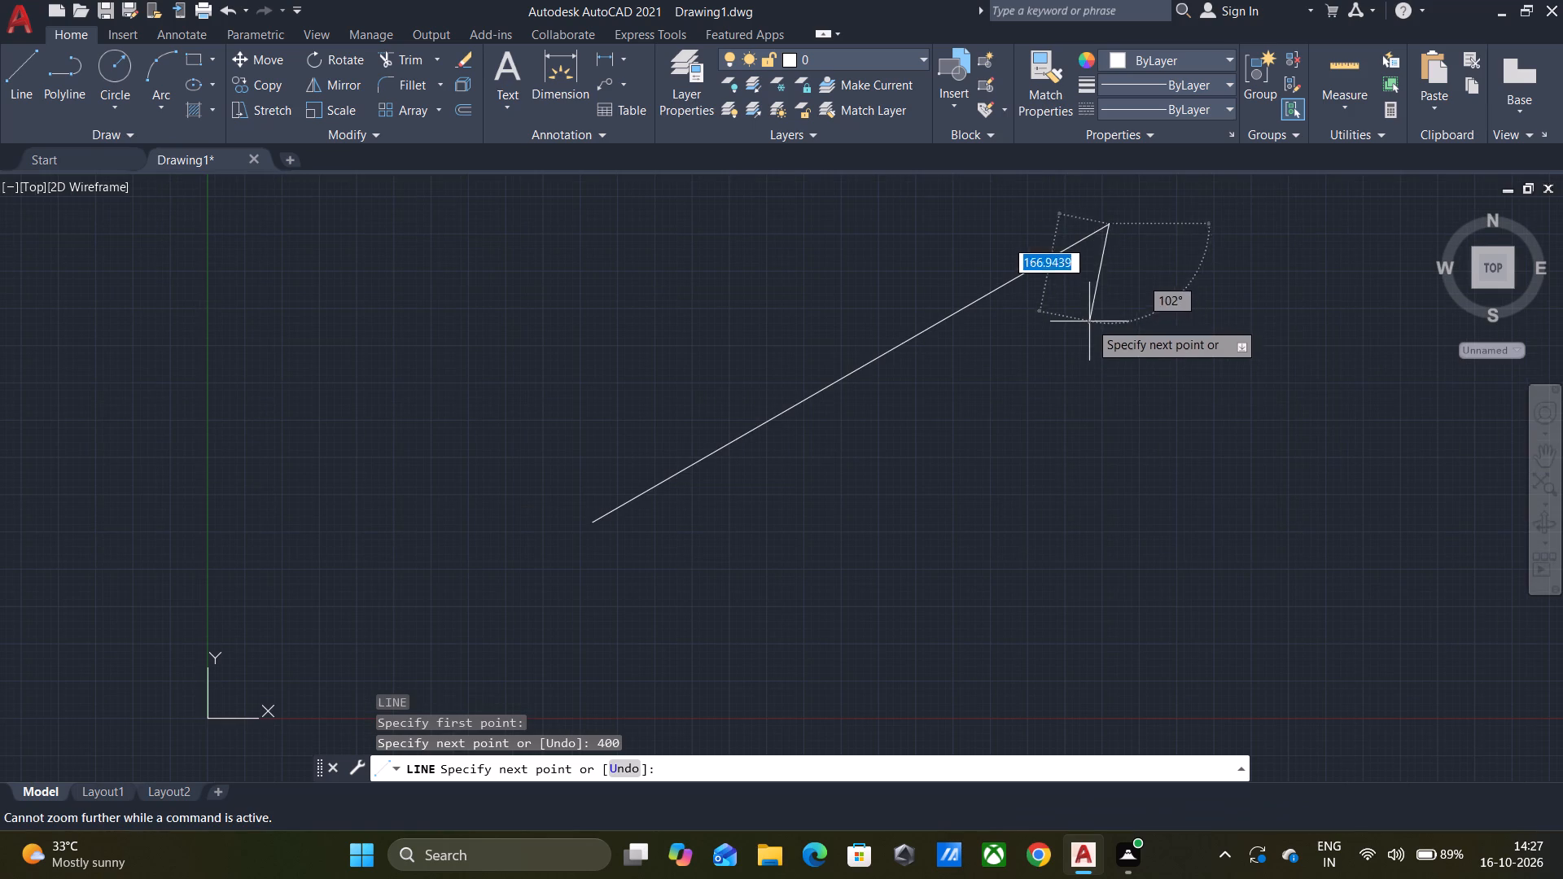
{"action": "middle_click_drag", "start_coordinate": [1119, 182], "coordinate": [847, 345]}
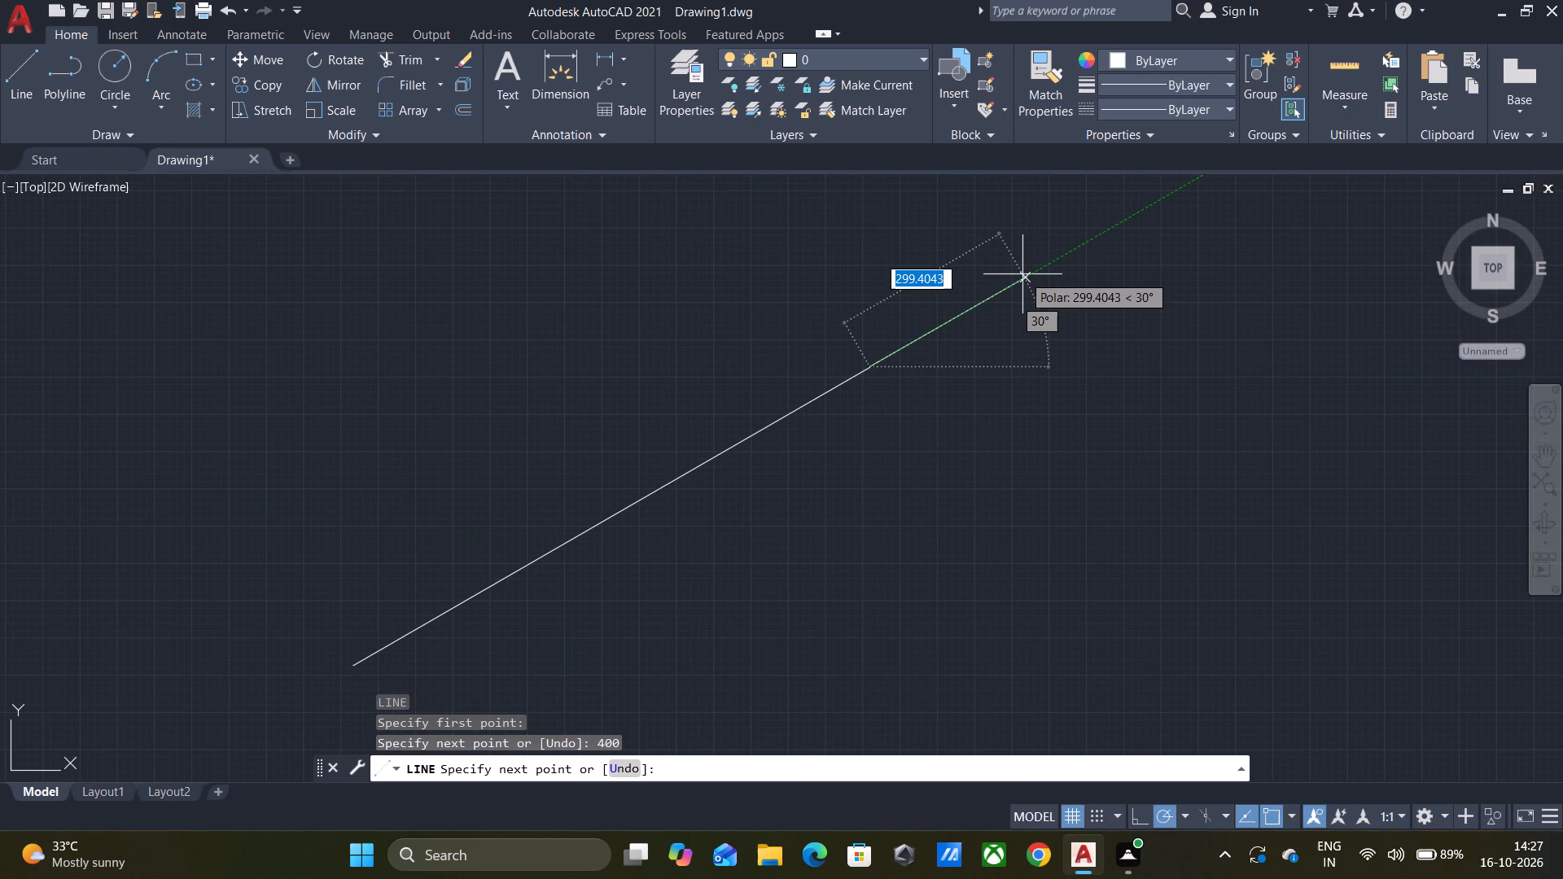
{"action": "type", "text": "600"}
{"action": "key", "text": "Return"}
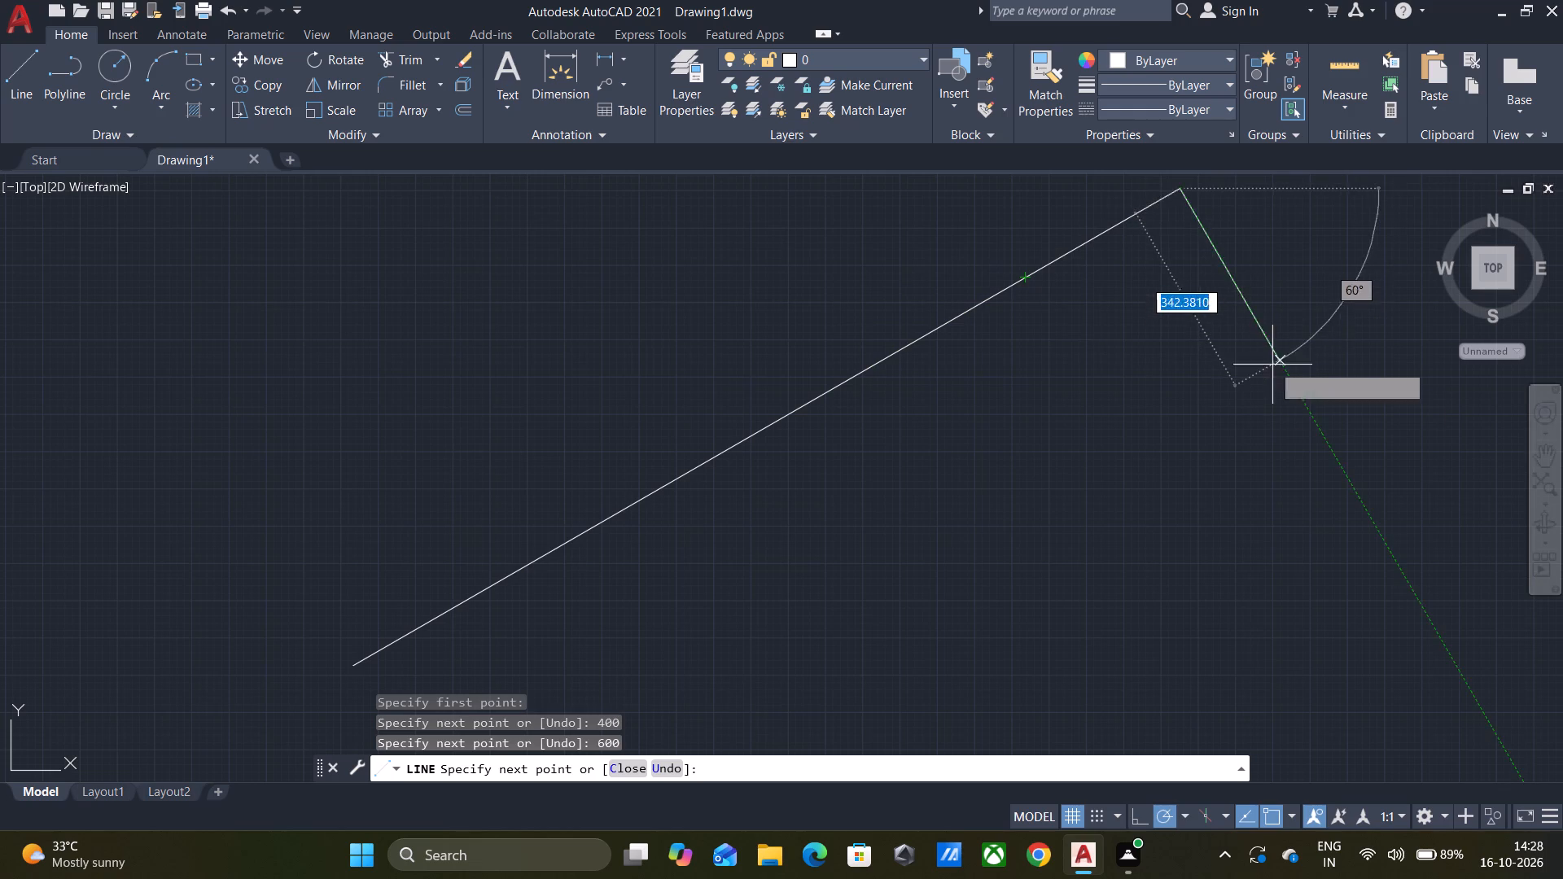
{"action": "middle_click_drag", "start_coordinate": [1272, 365], "coordinate": [797, 610]}
{"action": "middle_click_drag", "start_coordinate": [992, 385], "coordinate": [694, 591]}
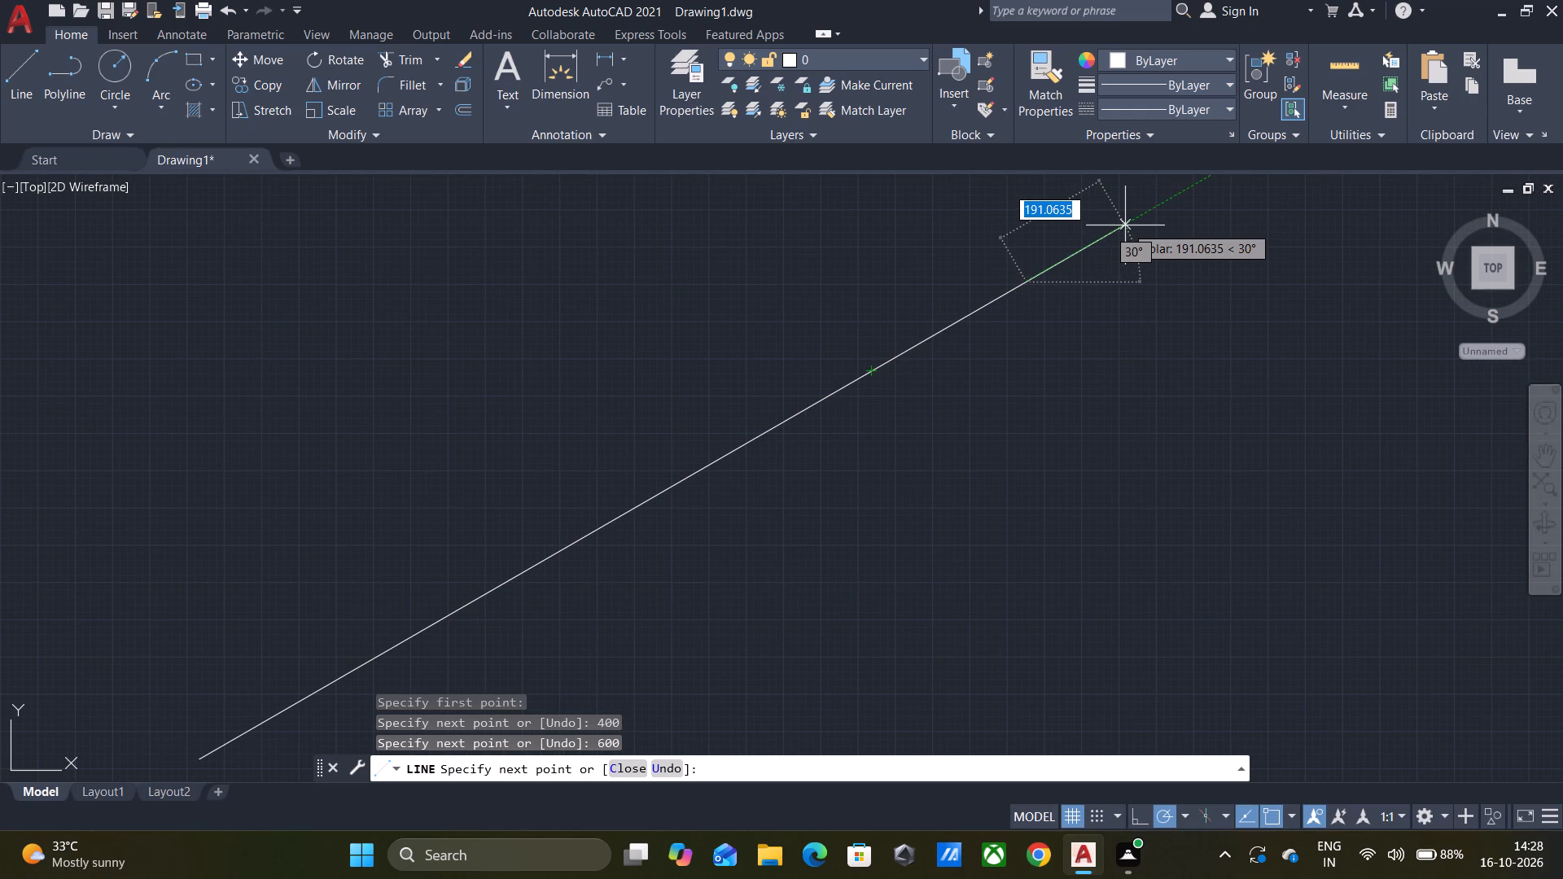
{"action": "type", "text": "1100"}
{"action": "key", "text": "Return"}
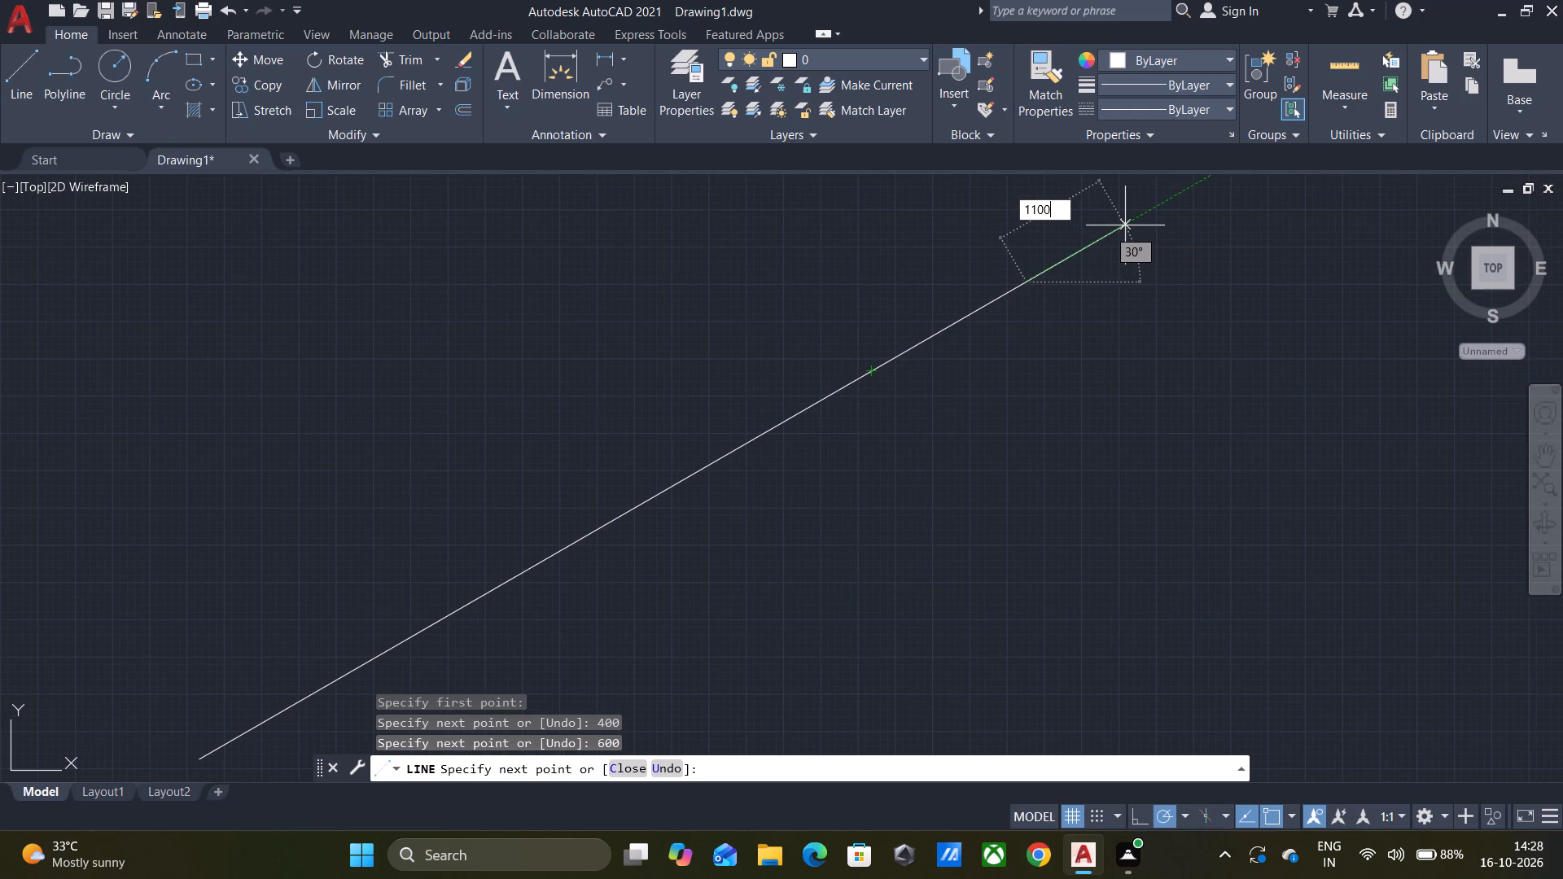
{"action": "middle_click_drag", "start_coordinate": [1142, 221], "coordinate": [772, 509]}
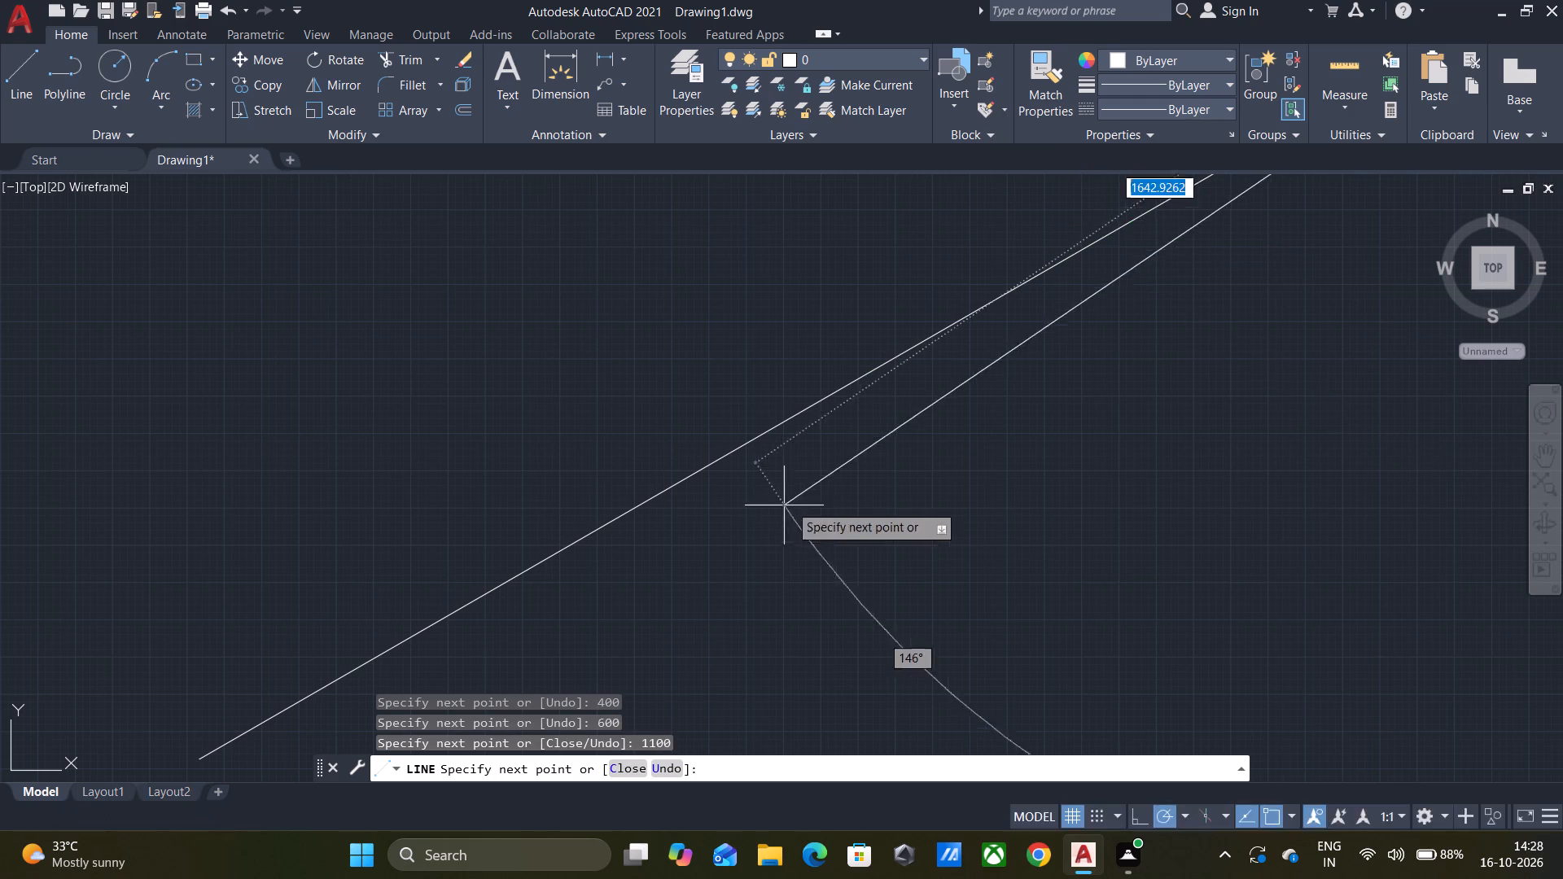
{"action": "scroll", "coordinate": [845, 476], "scroll_direction": "down", "scroll_amount": 4}
{"action": "scroll", "coordinate": [1045, 387], "scroll_direction": "down", "scroll_amount": 3}
{"action": "middle_click_drag", "start_coordinate": [1138, 317], "coordinate": [828, 506]}
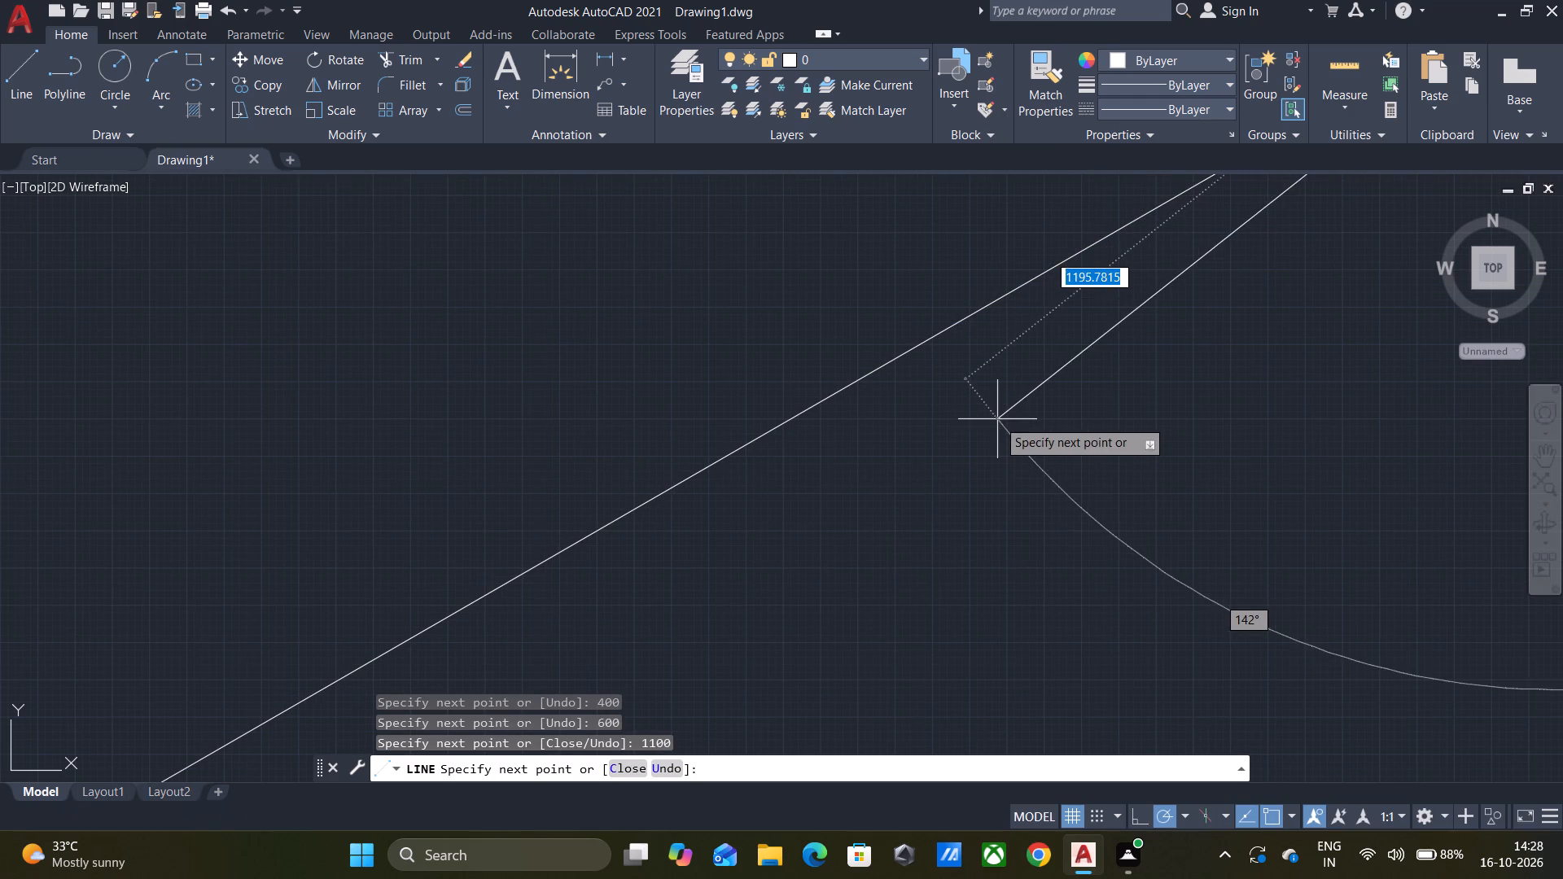
{"action": "key", "text": "Escape"}
Draw consecutive line segments of 500, 600 and 500 units at 330° from the upper endpoint of the long slanted line.
{"action": "scroll", "coordinate": [1000, 418], "scroll_direction": "down", "scroll_amount": 4}
{"action": "scroll", "coordinate": [1122, 349], "scroll_direction": "up", "scroll_amount": 2}
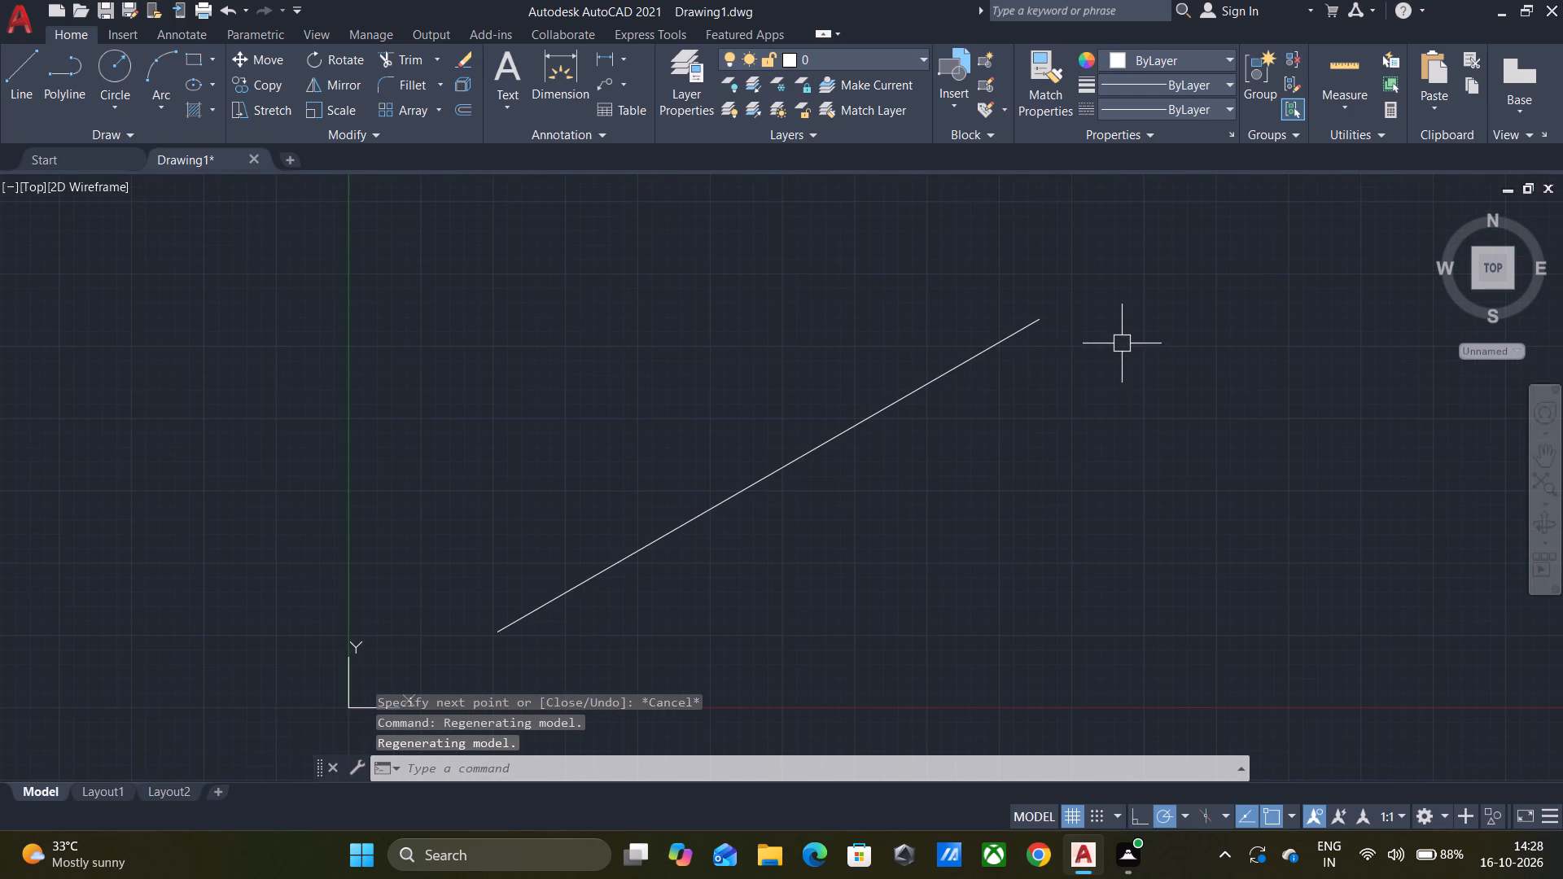
{"action": "key", "text": "l"}
{"action": "key", "text": "Return"}
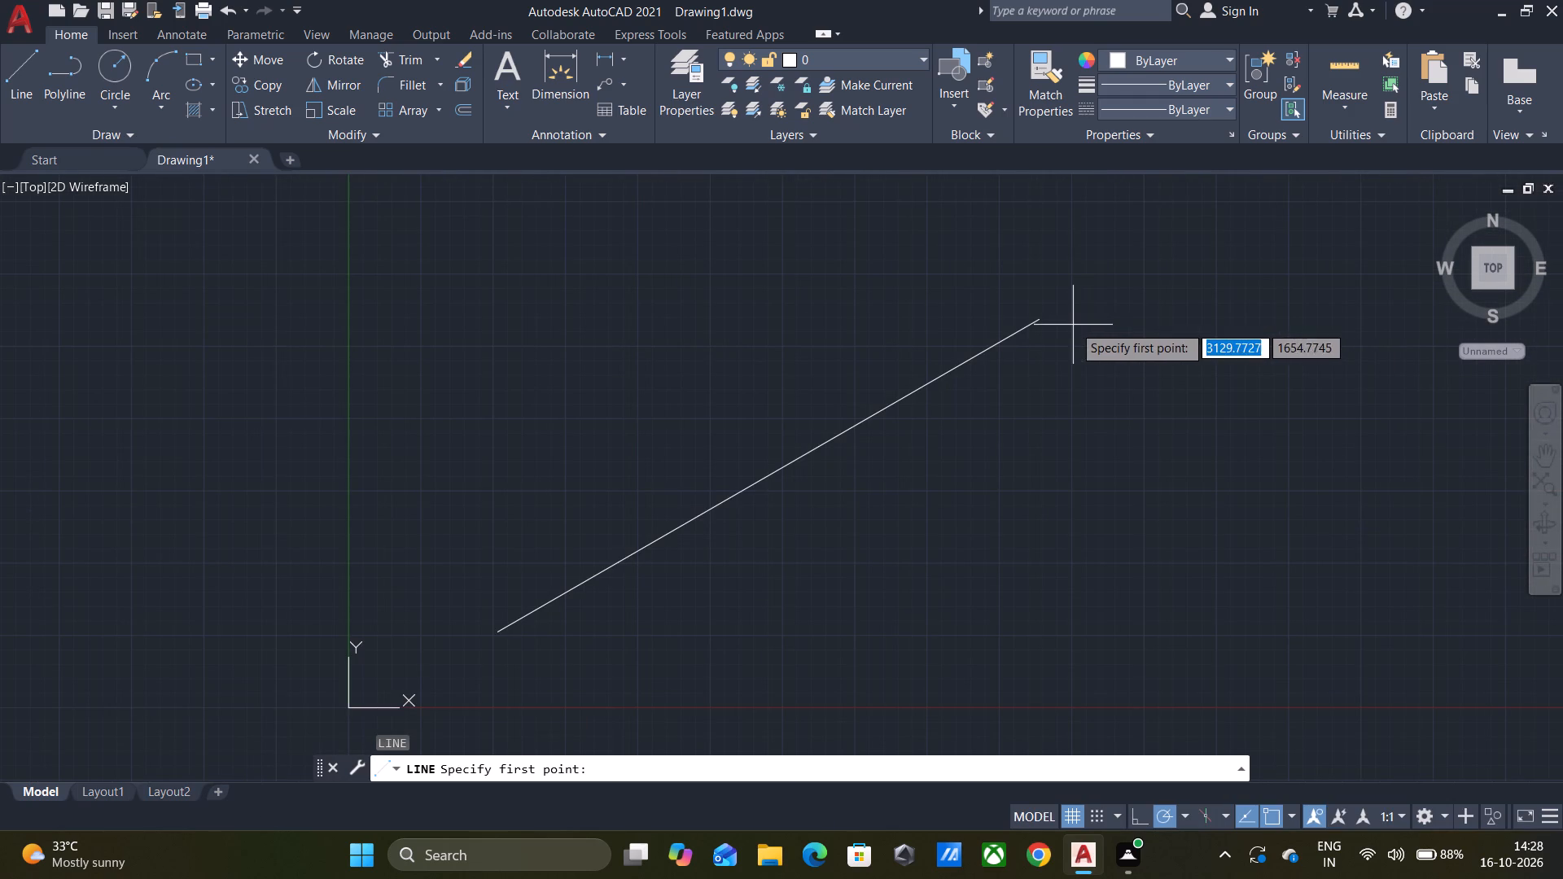
{"action": "scroll", "coordinate": [1073, 325], "scroll_direction": "up", "scroll_amount": 2}
{"action": "left_click", "coordinate": [979, 309]}
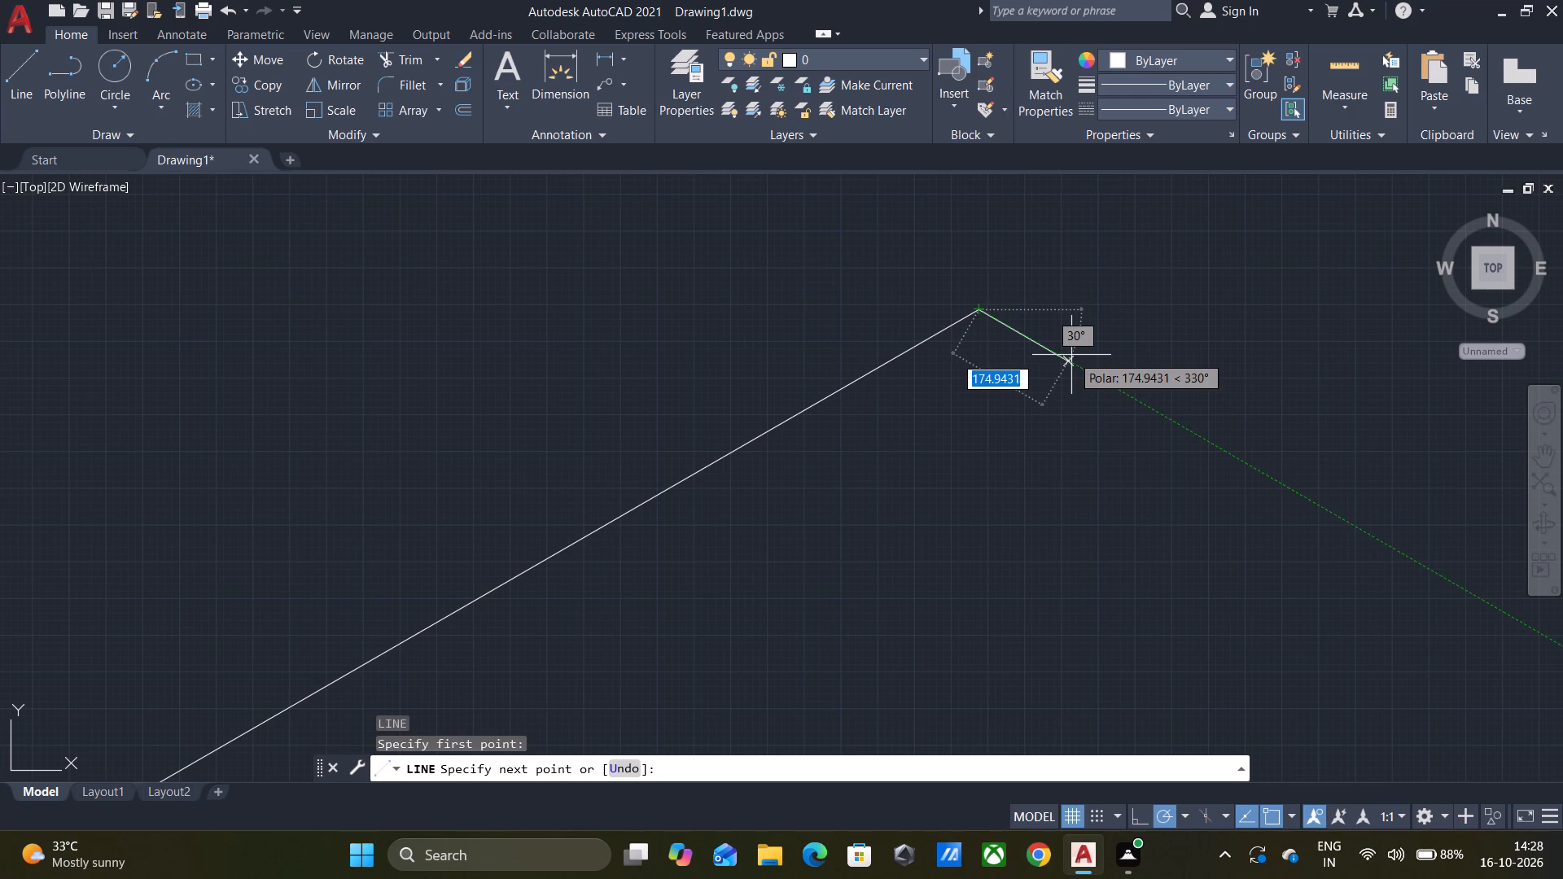
{"action": "type", "text": "500"}
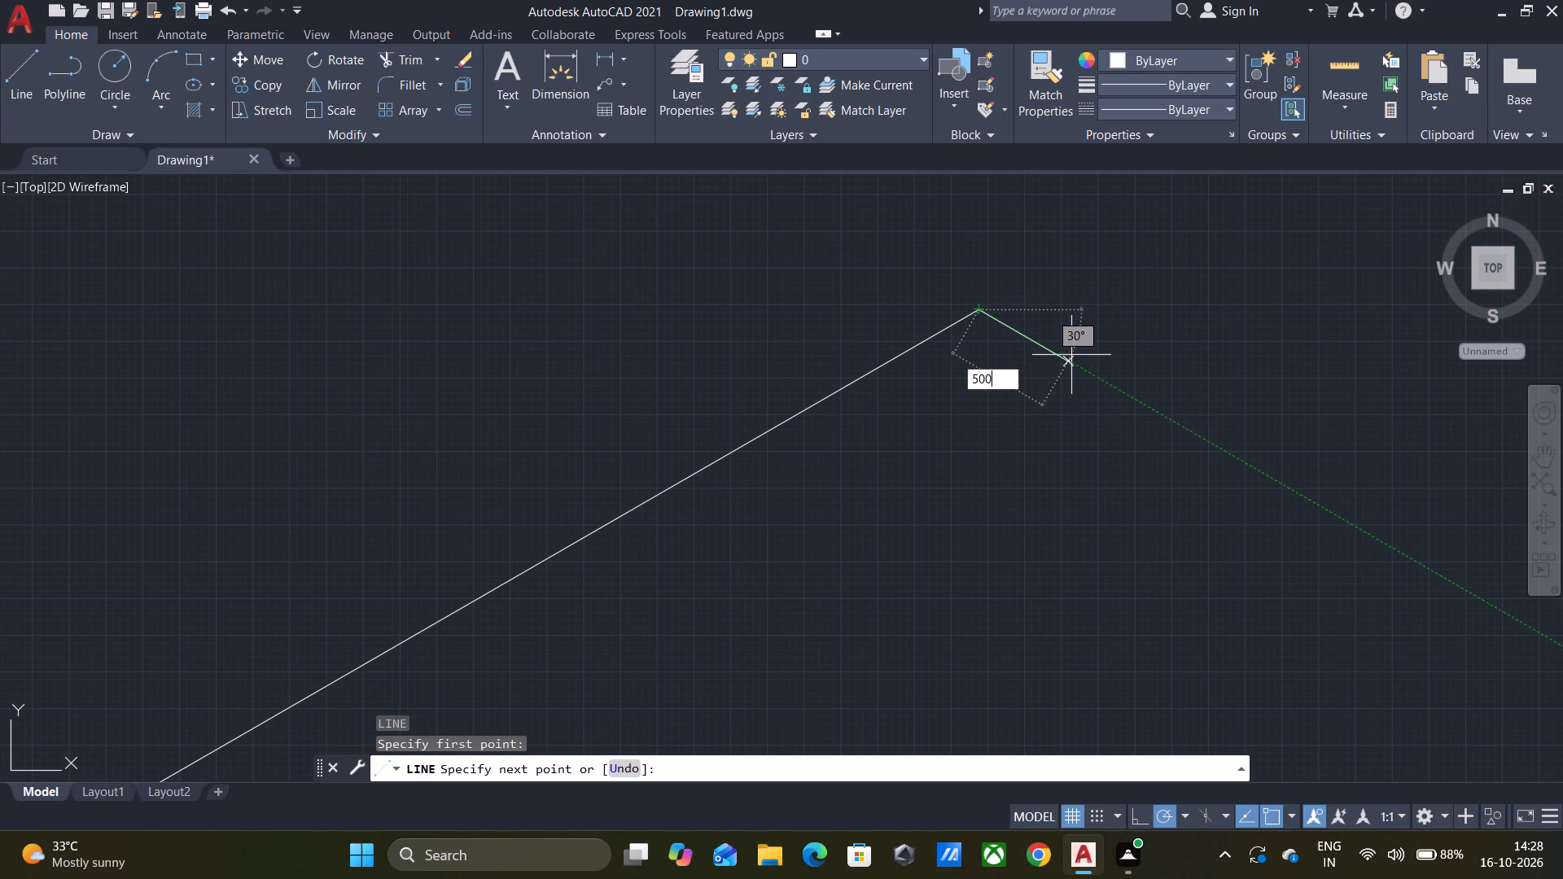
{"action": "key", "text": "Return"}
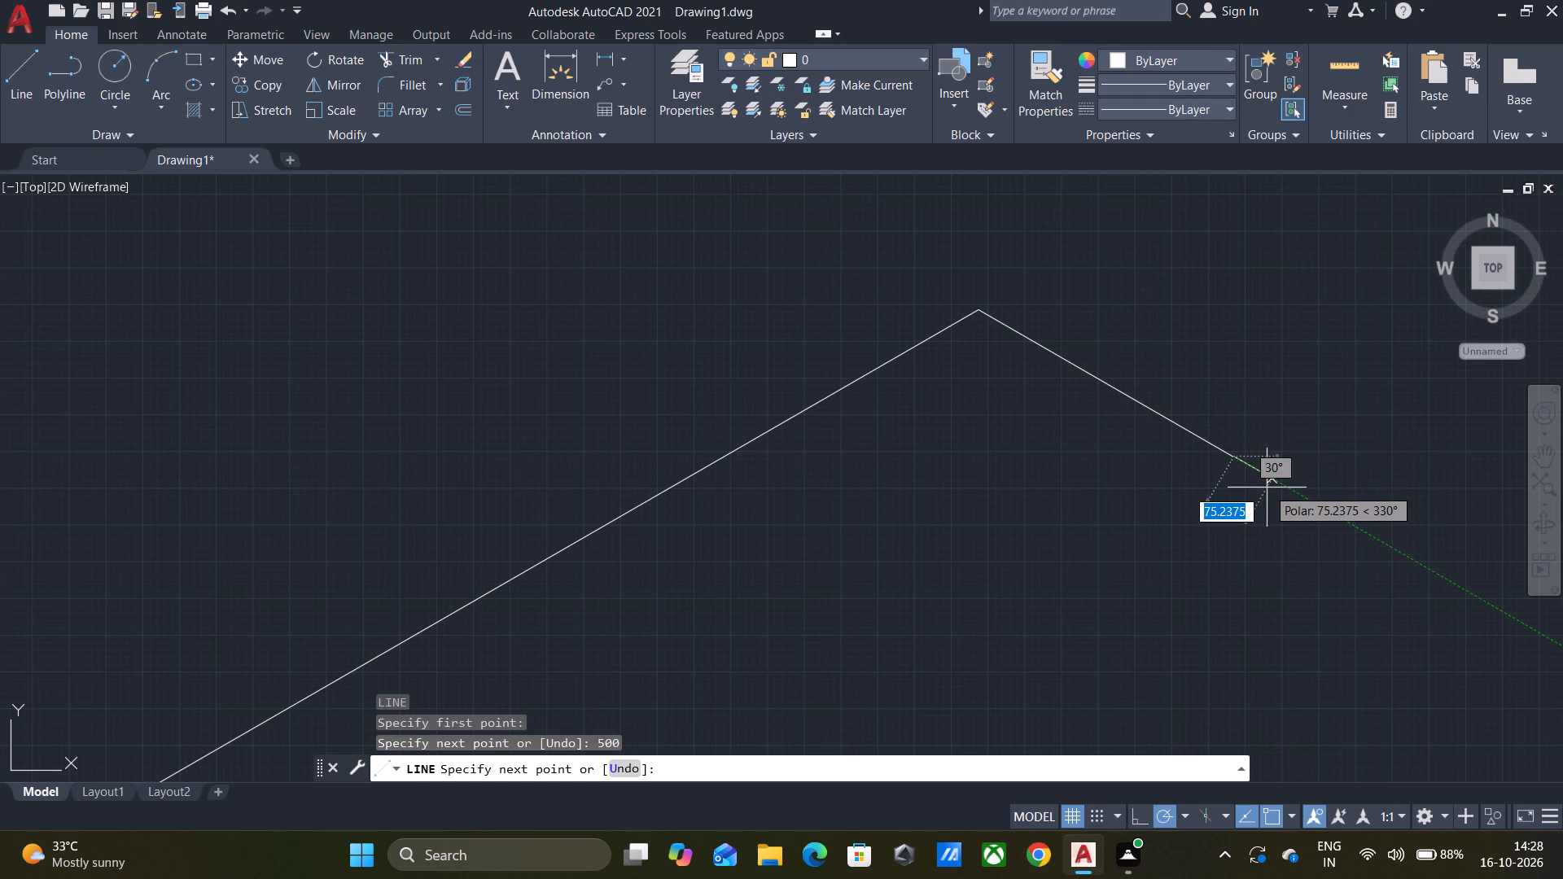
{"action": "type", "text": "600"}
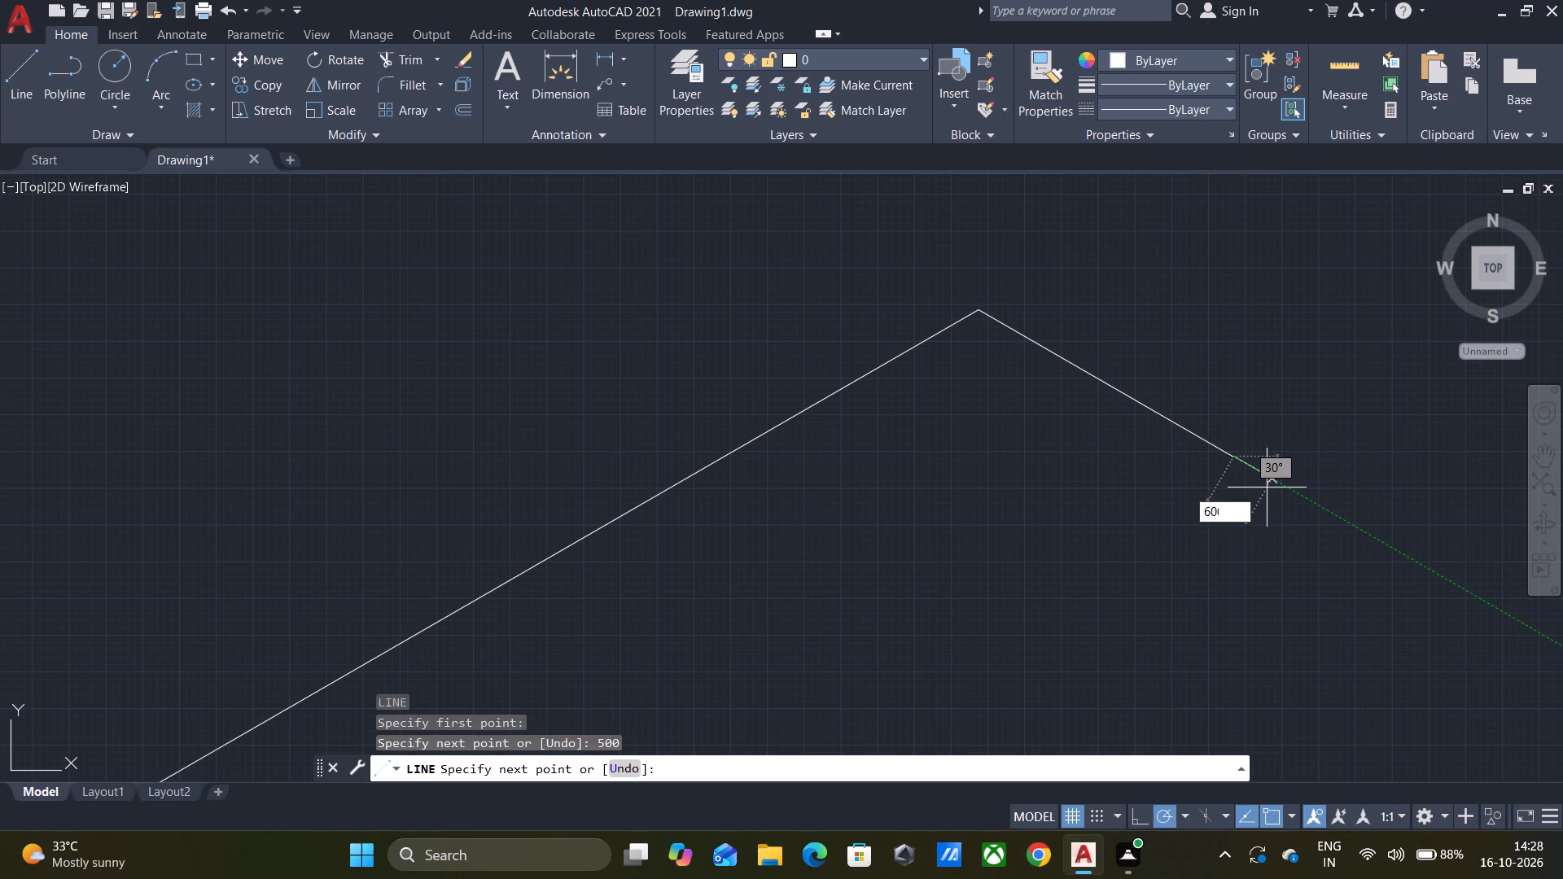
{"action": "key", "text": "Return"}
{"action": "scroll", "coordinate": [1278, 490], "scroll_direction": "down", "scroll_amount": 2}
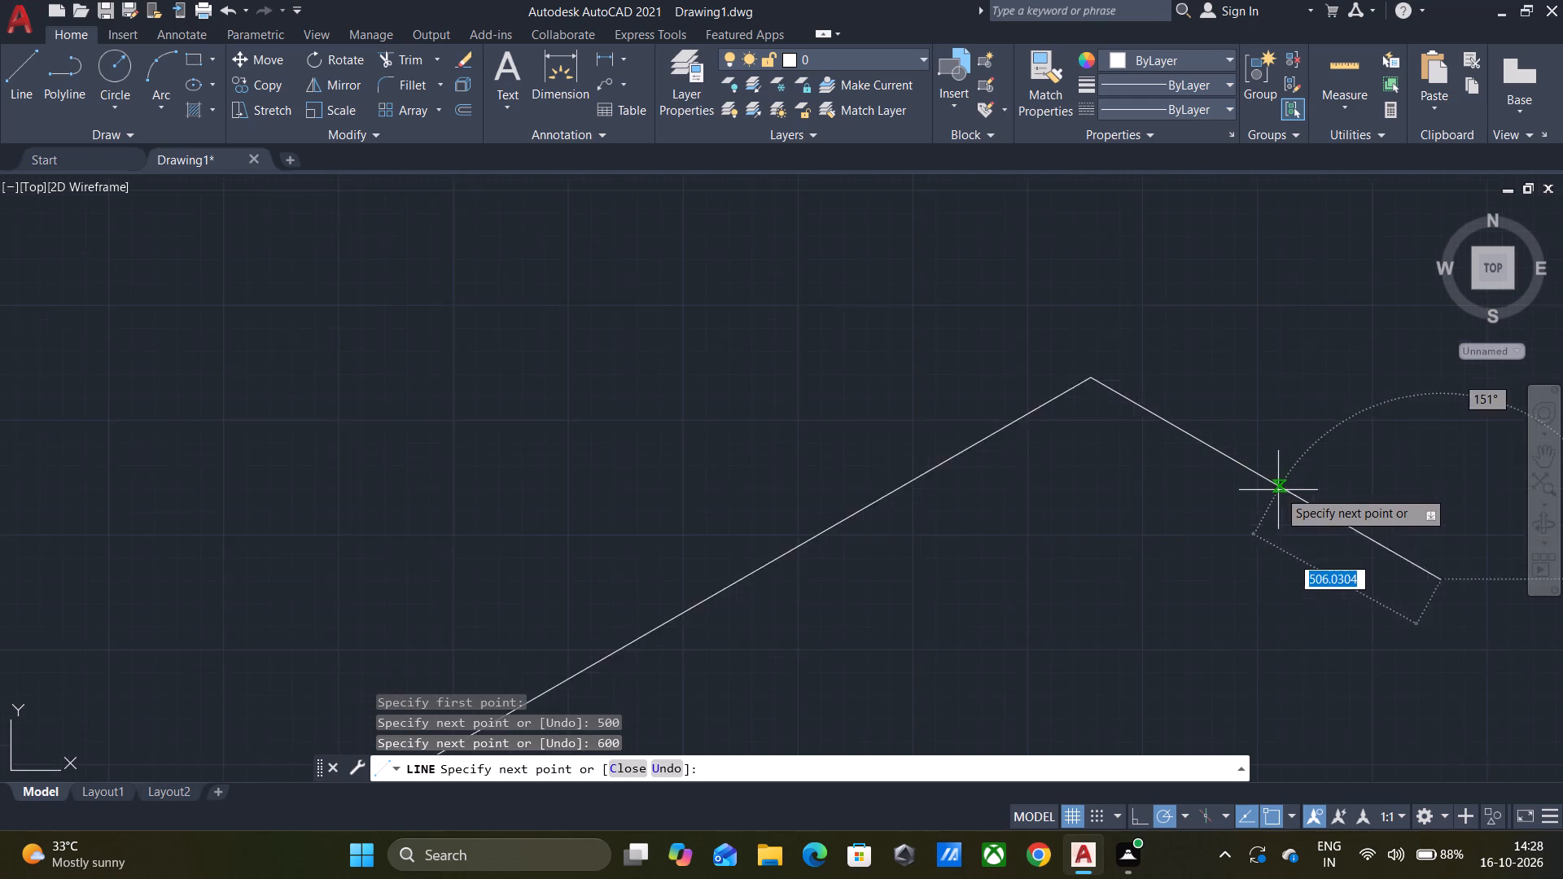
{"action": "scroll", "coordinate": [1278, 490], "scroll_direction": "down", "scroll_amount": 1}
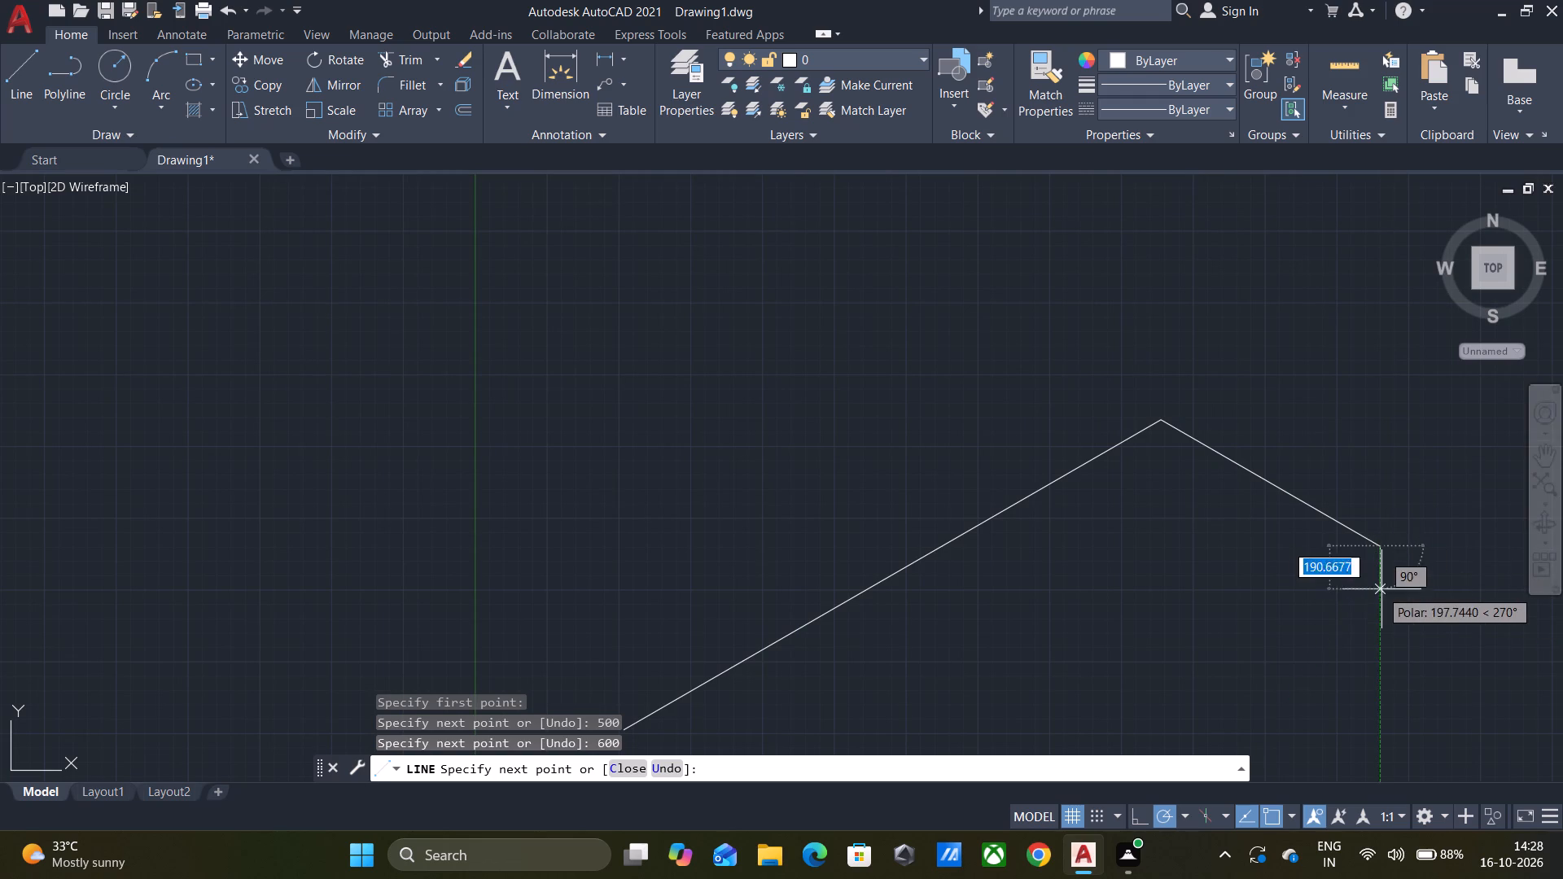
{"action": "middle_click_drag", "start_coordinate": [1377, 593], "coordinate": [888, 426]}
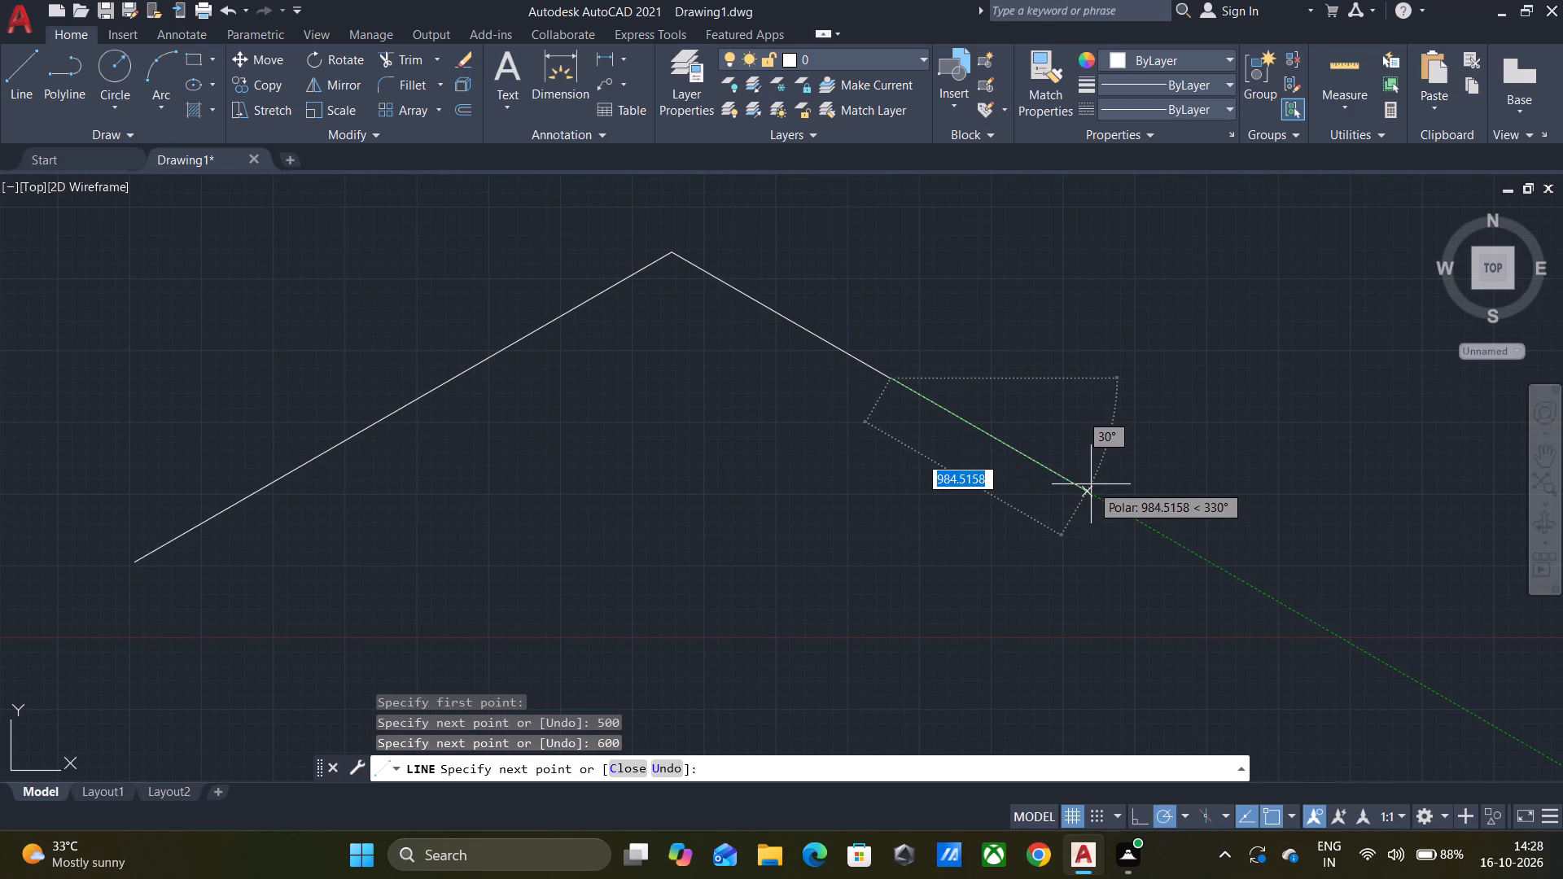
{"action": "type", "text": "500"}
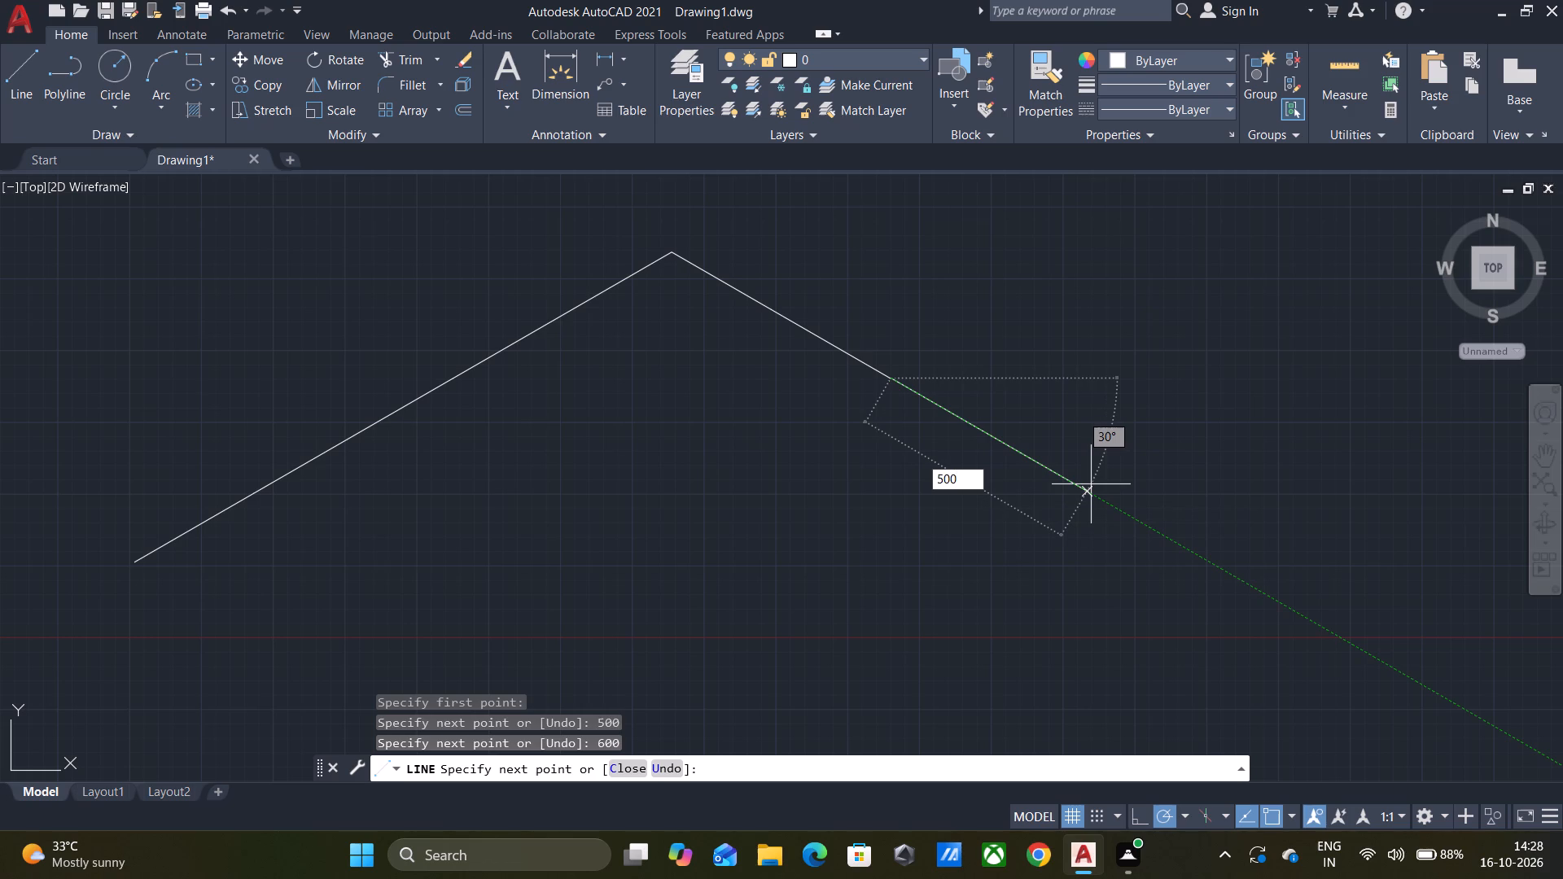
{"action": "key", "text": "Return"}
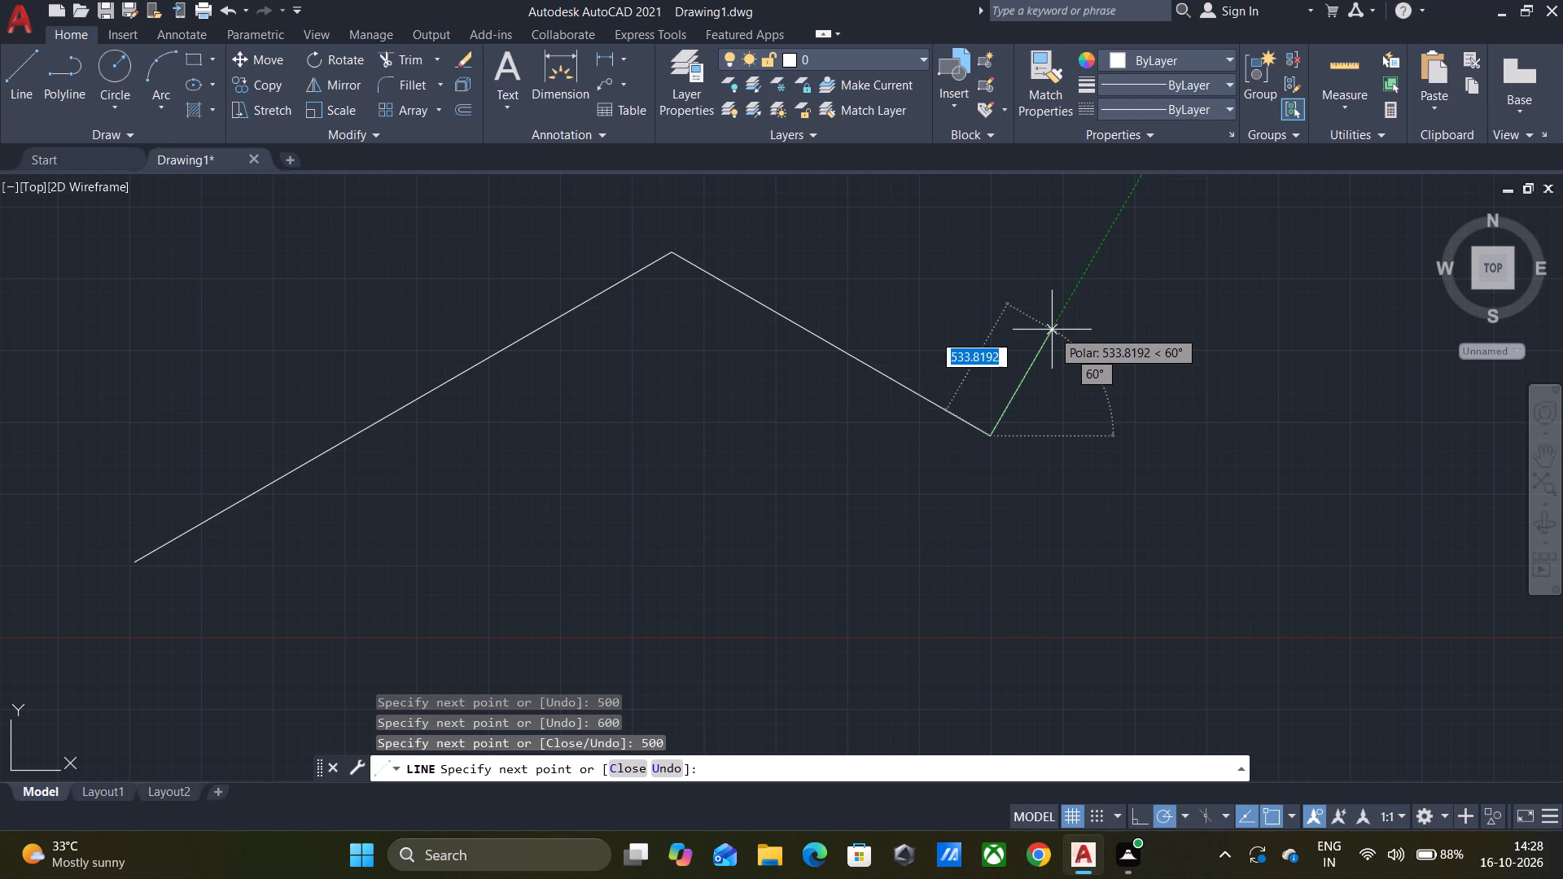
{"action": "key", "text": "Escape"}
Draw a vertical line 1620 units long upward from the lower endpoint of the long slanted line.
{"action": "key", "text": "l"}
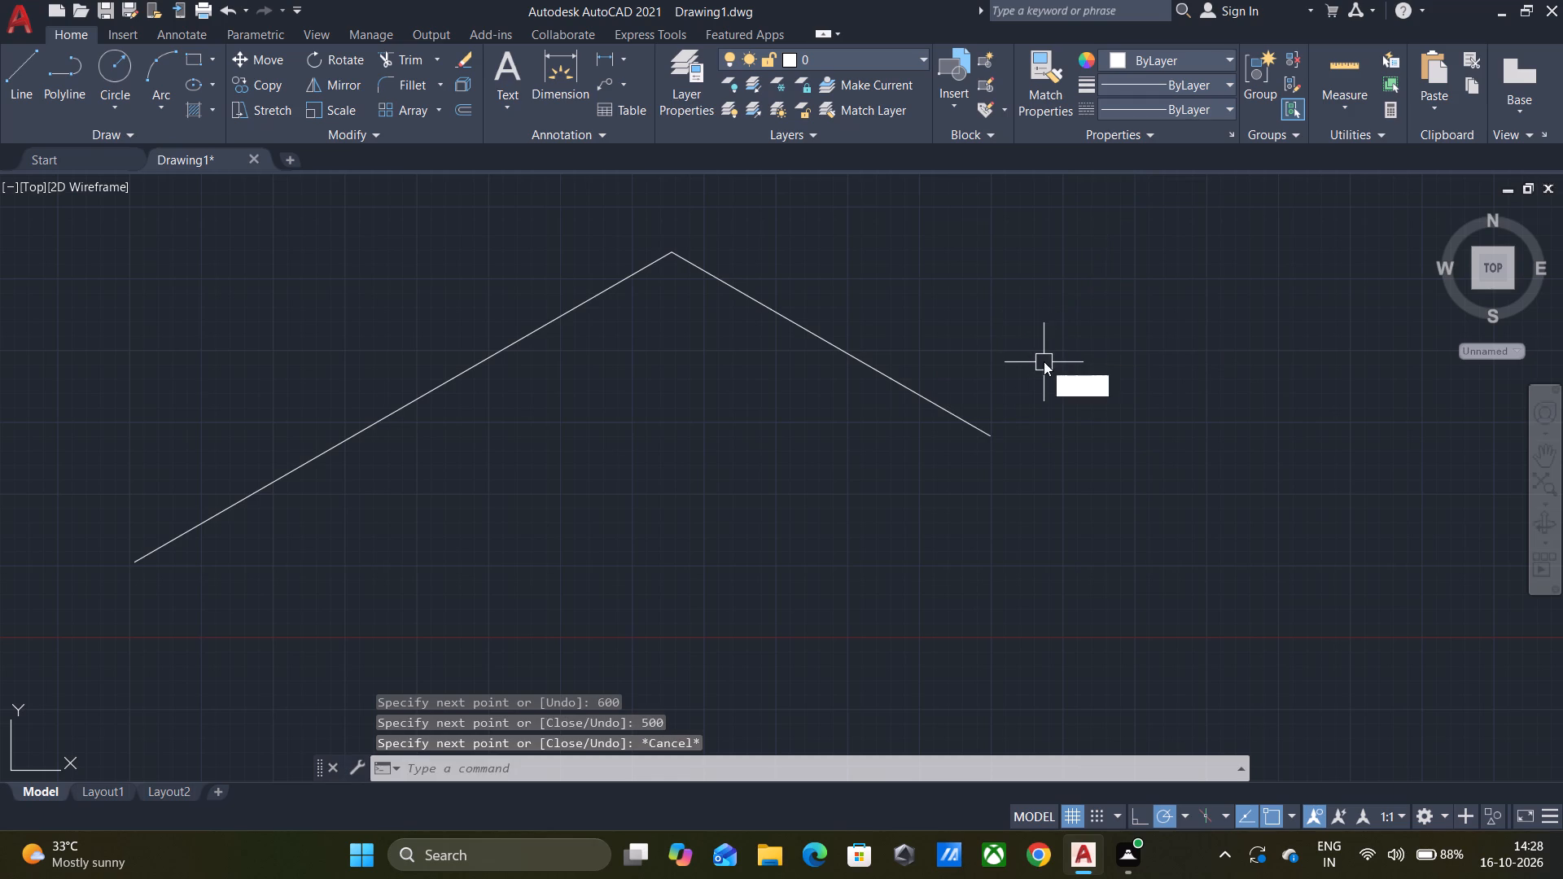
{"action": "key", "text": "Return"}
{"action": "left_click", "coordinate": [137, 563]}
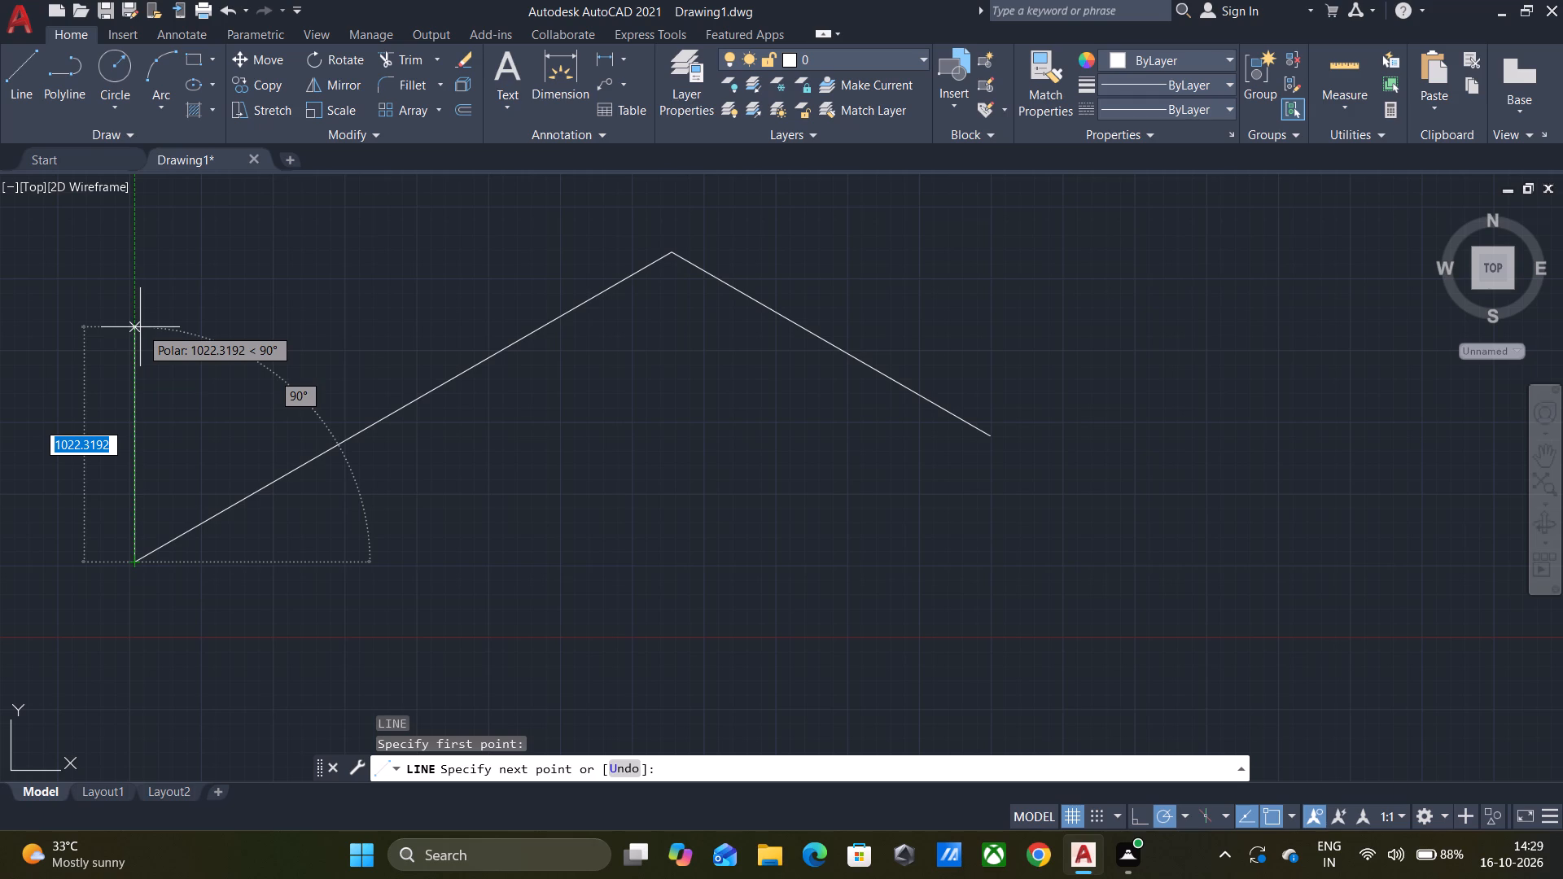
{"action": "type", "text": "16"}
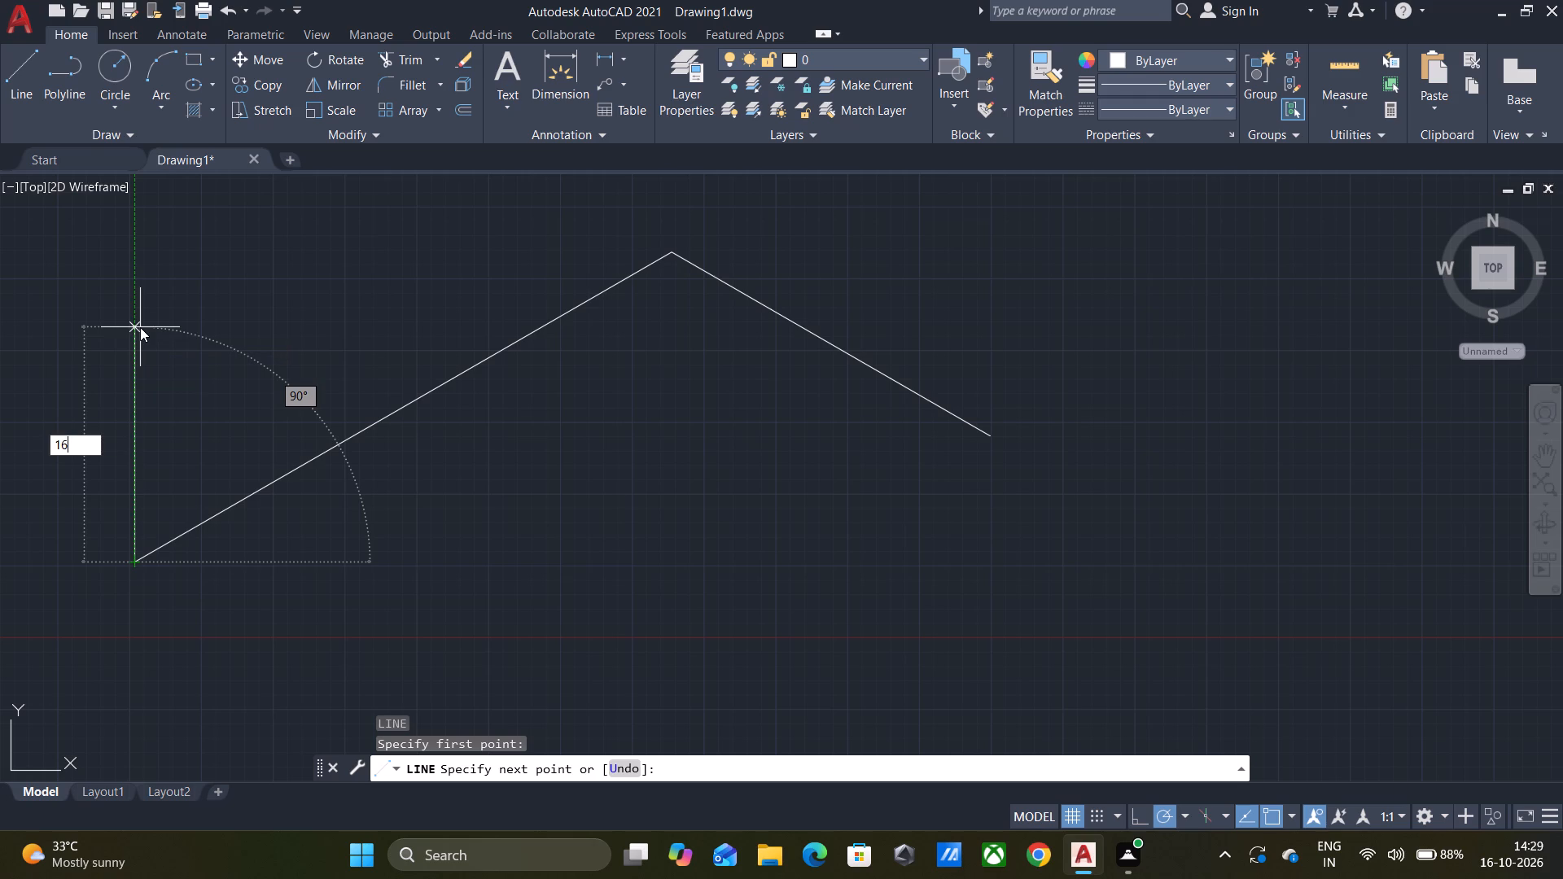
{"action": "type", "text": "20"}
{"action": "key", "text": "Return"}
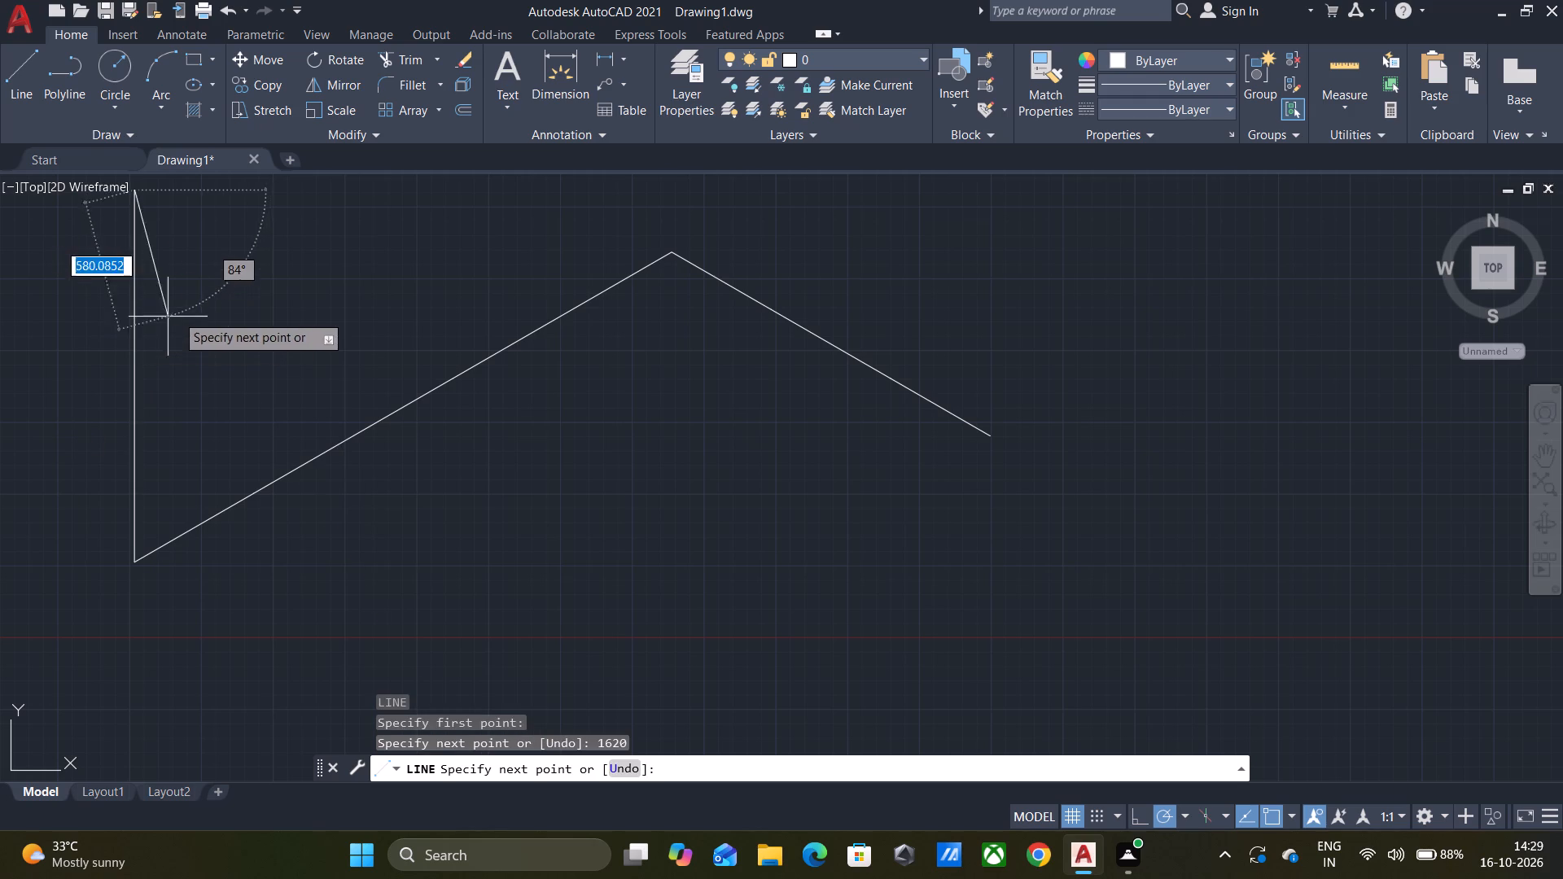
{"action": "middle_click_drag", "start_coordinate": [269, 247], "coordinate": [276, 436]}
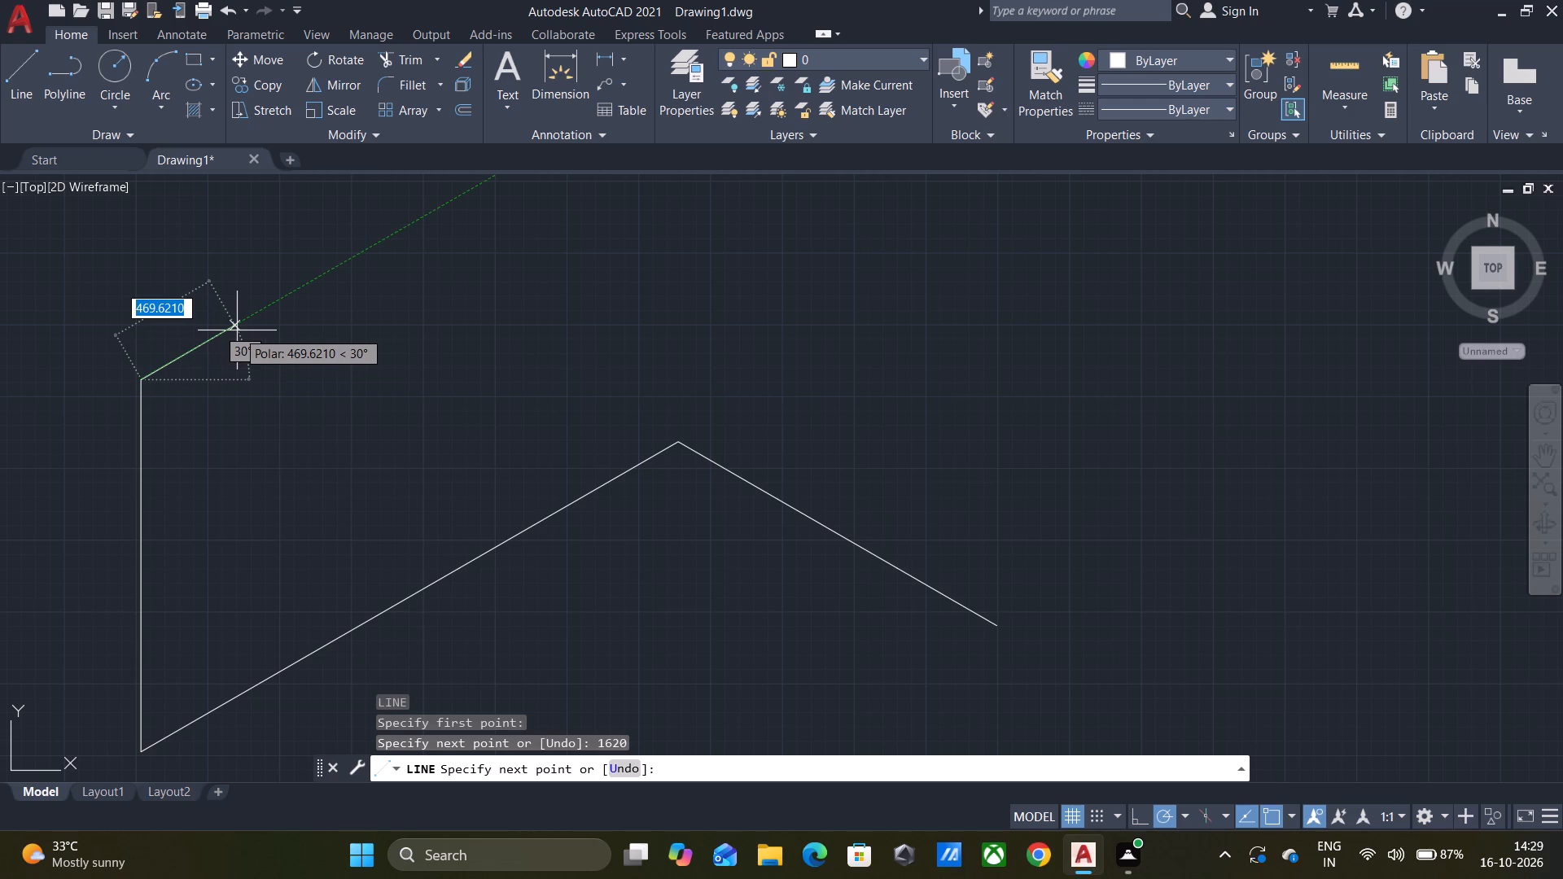
{"action": "key", "text": "Escape"}
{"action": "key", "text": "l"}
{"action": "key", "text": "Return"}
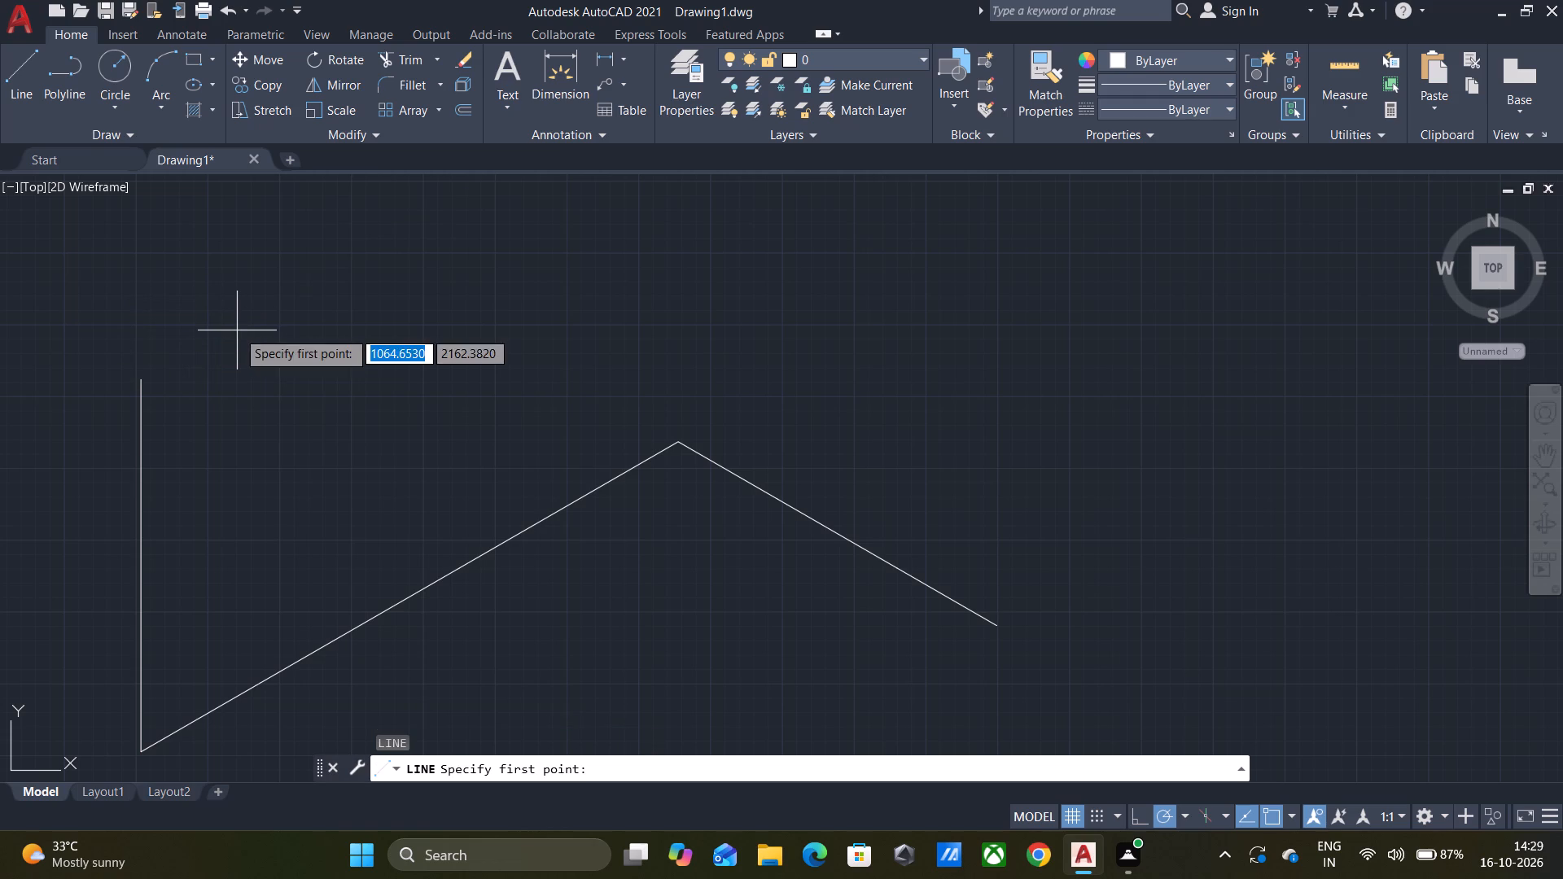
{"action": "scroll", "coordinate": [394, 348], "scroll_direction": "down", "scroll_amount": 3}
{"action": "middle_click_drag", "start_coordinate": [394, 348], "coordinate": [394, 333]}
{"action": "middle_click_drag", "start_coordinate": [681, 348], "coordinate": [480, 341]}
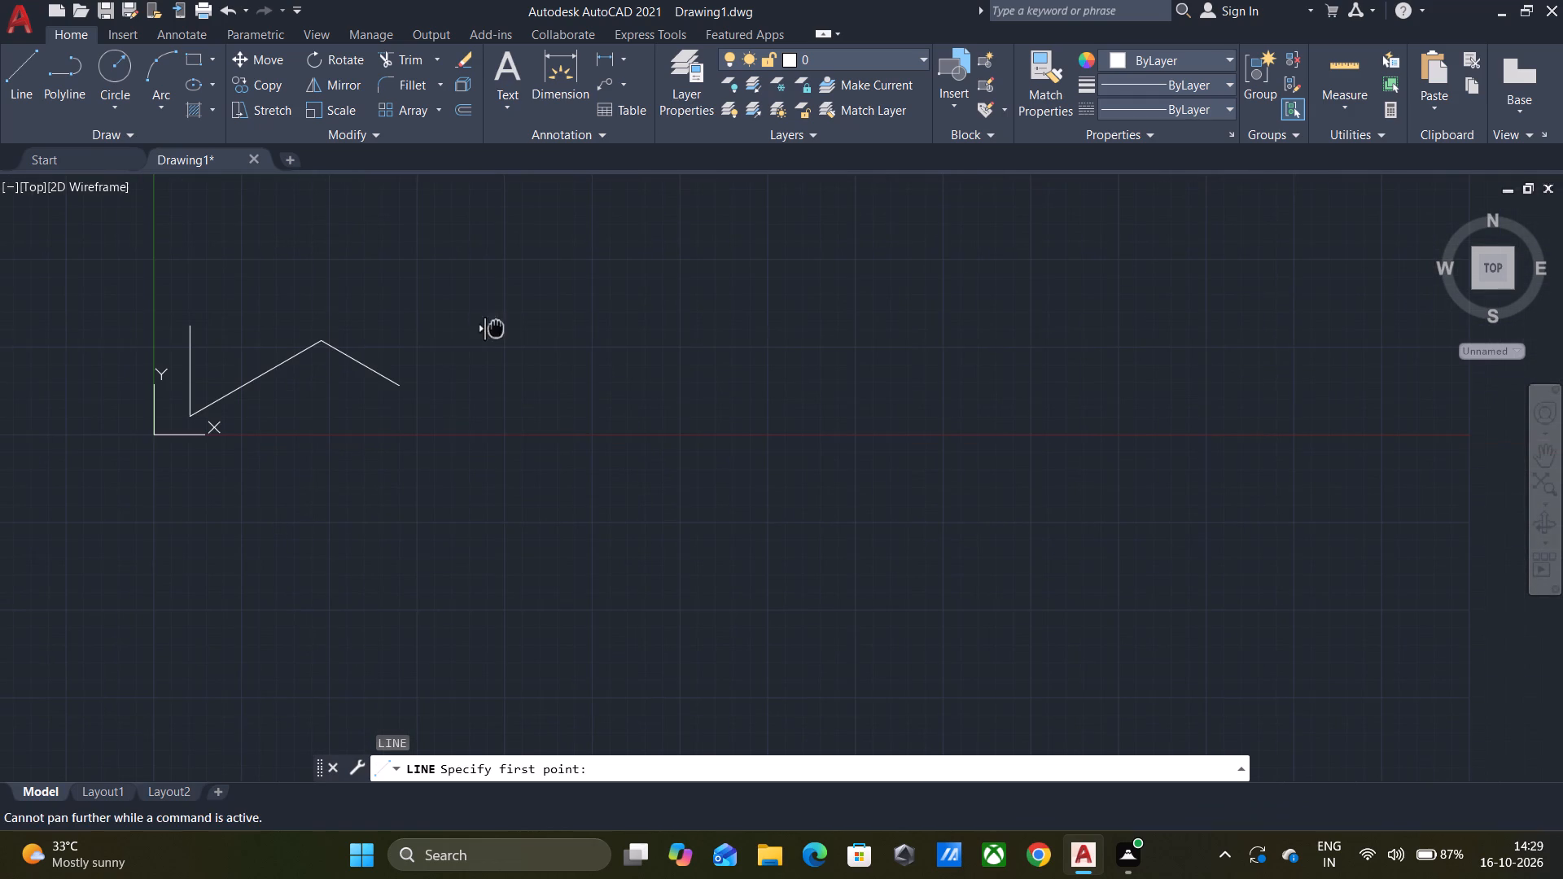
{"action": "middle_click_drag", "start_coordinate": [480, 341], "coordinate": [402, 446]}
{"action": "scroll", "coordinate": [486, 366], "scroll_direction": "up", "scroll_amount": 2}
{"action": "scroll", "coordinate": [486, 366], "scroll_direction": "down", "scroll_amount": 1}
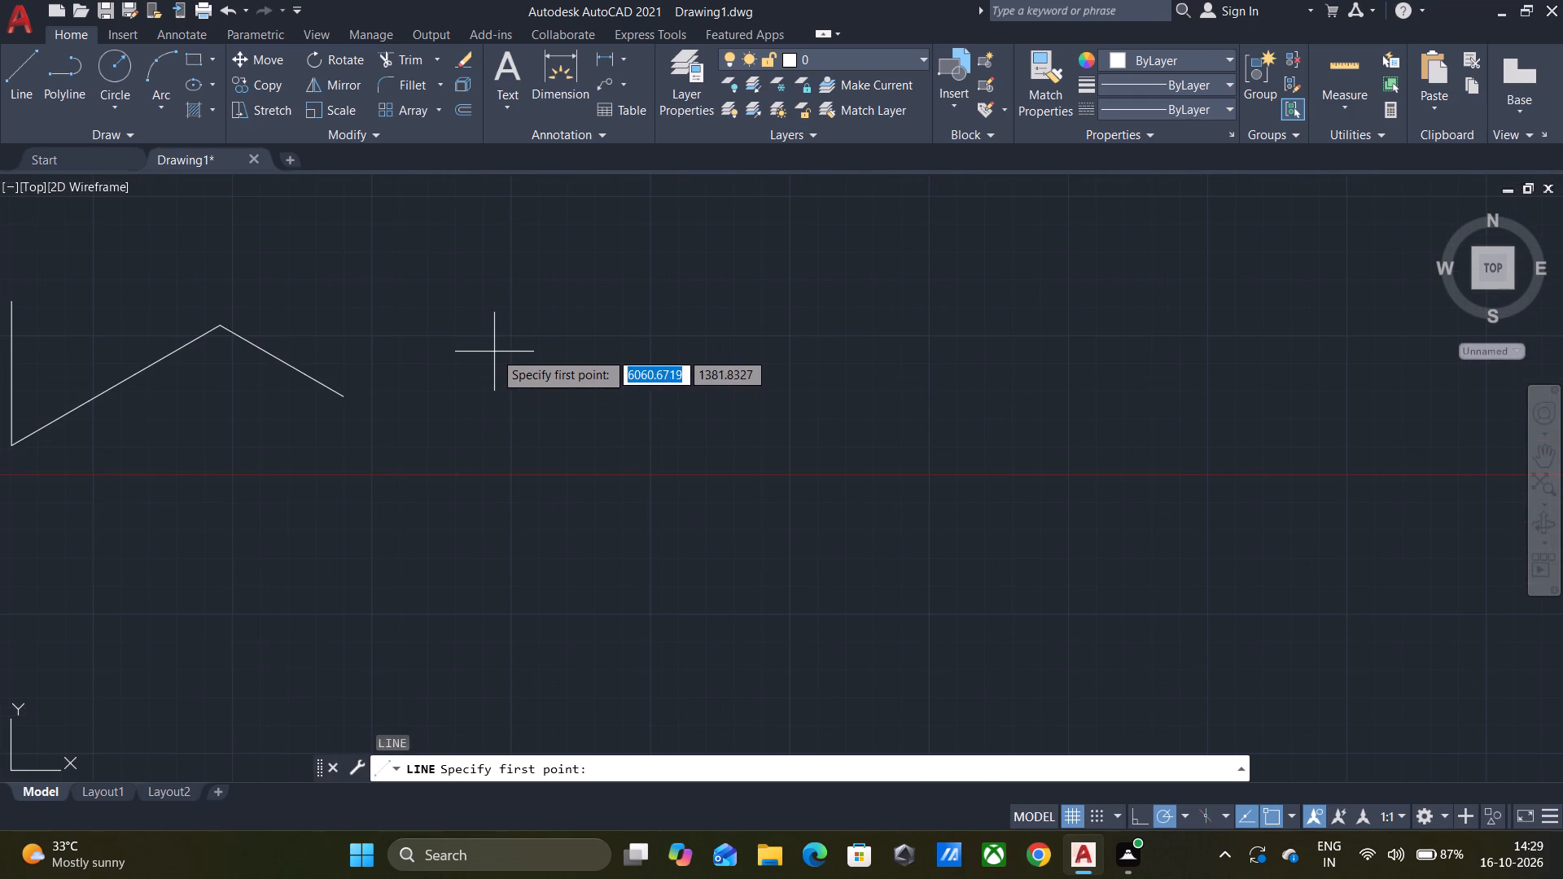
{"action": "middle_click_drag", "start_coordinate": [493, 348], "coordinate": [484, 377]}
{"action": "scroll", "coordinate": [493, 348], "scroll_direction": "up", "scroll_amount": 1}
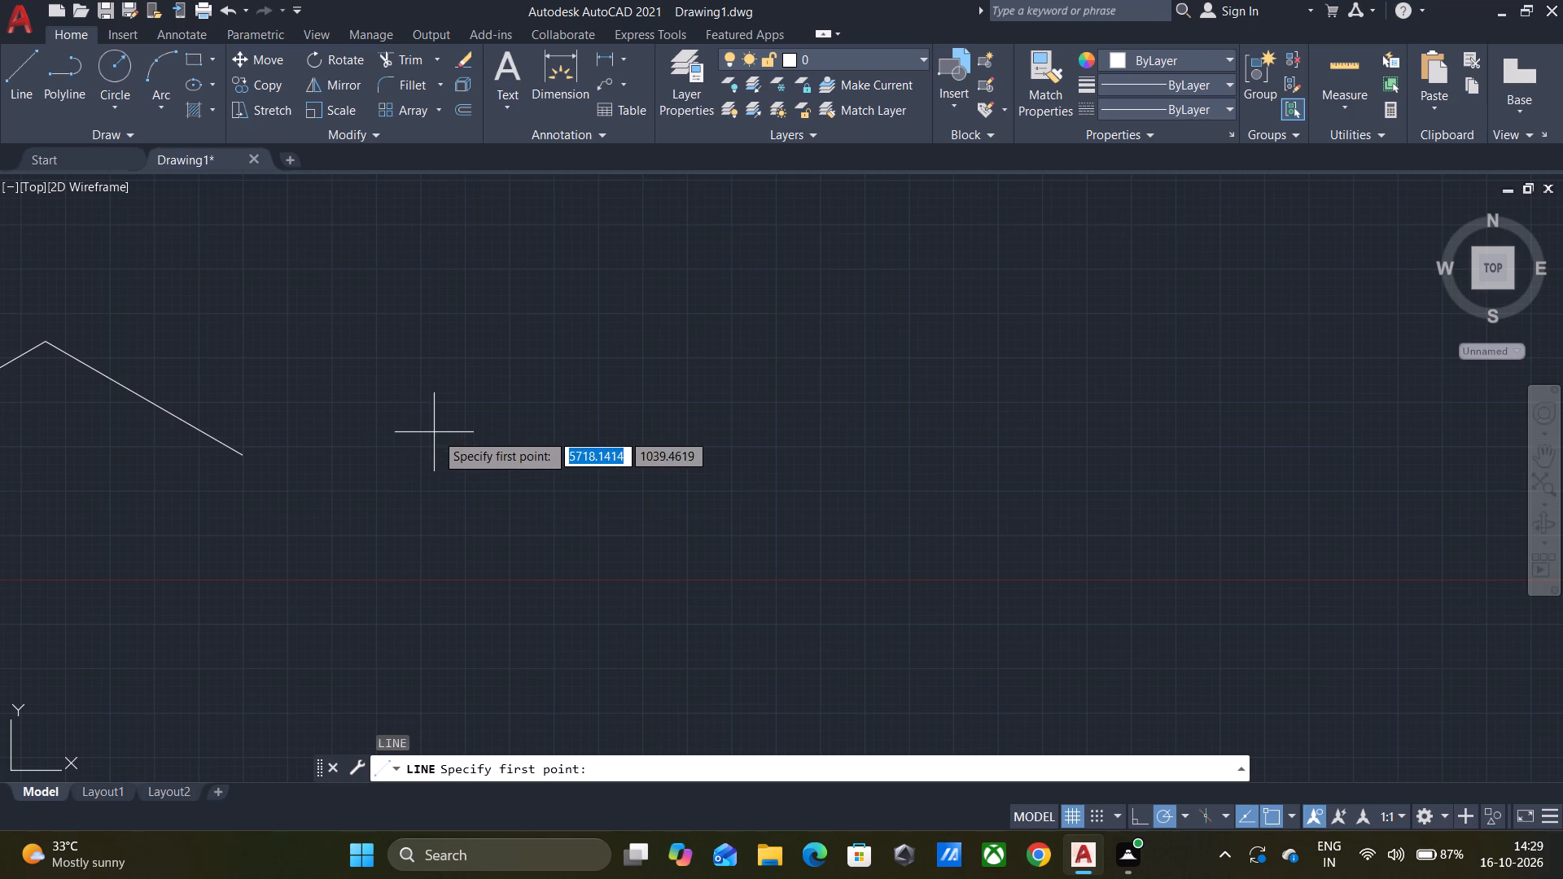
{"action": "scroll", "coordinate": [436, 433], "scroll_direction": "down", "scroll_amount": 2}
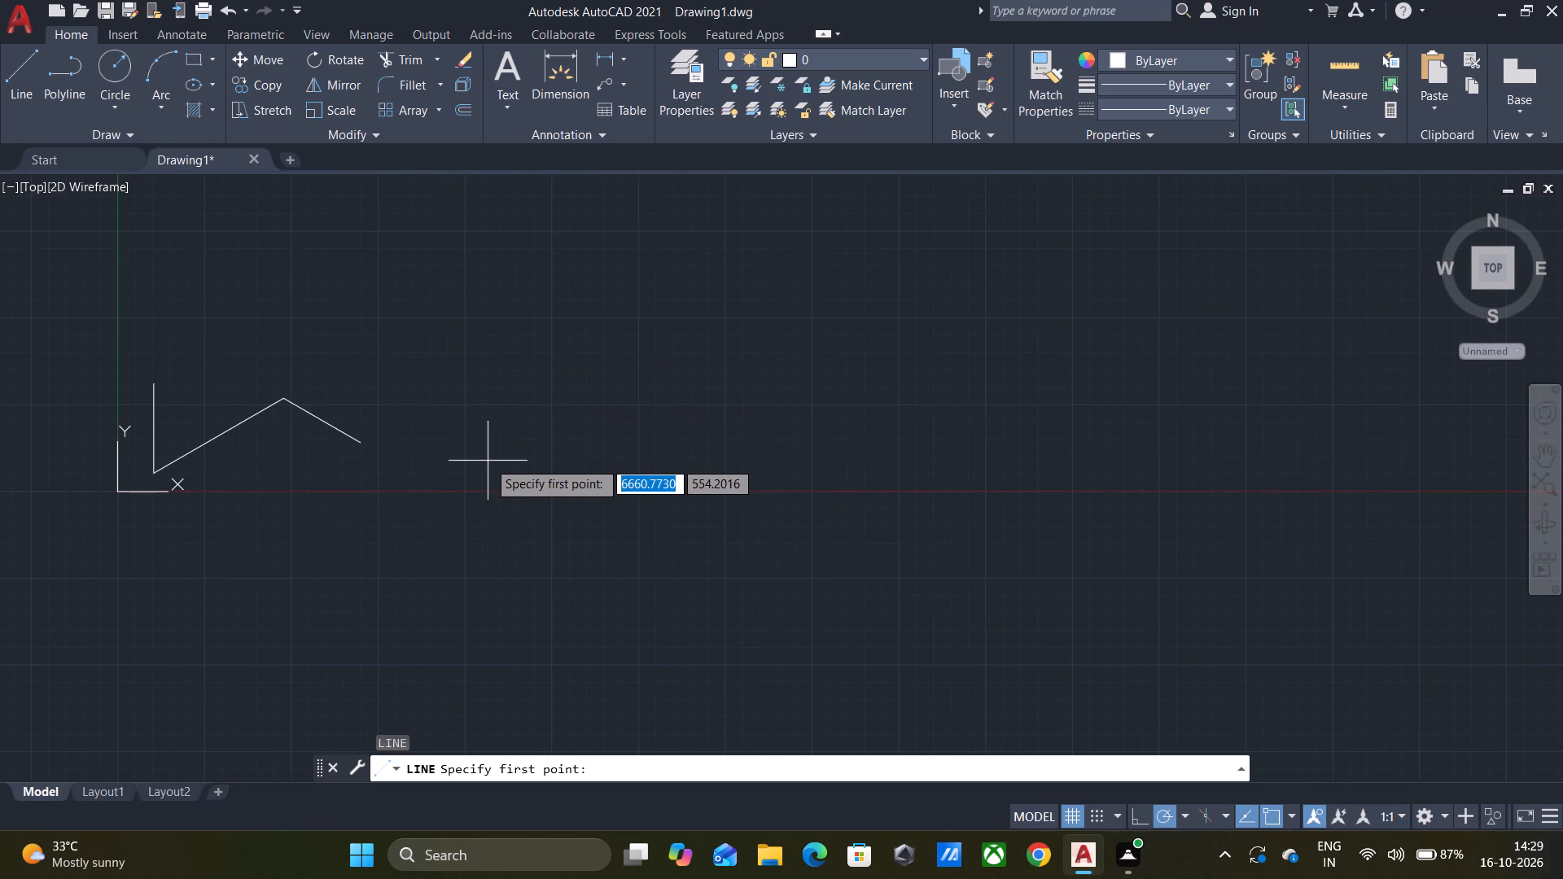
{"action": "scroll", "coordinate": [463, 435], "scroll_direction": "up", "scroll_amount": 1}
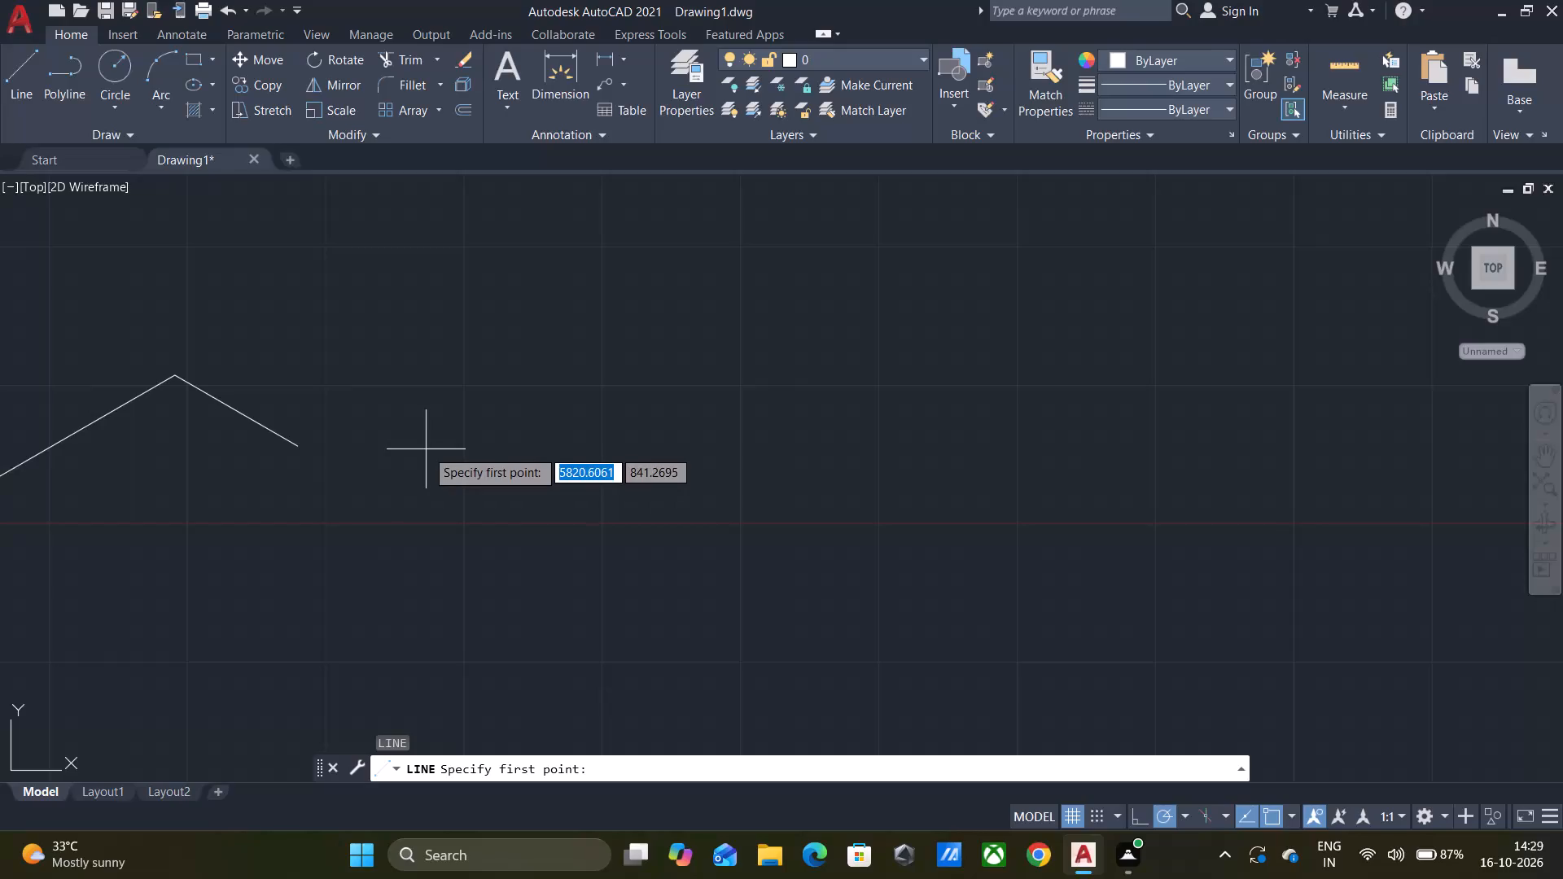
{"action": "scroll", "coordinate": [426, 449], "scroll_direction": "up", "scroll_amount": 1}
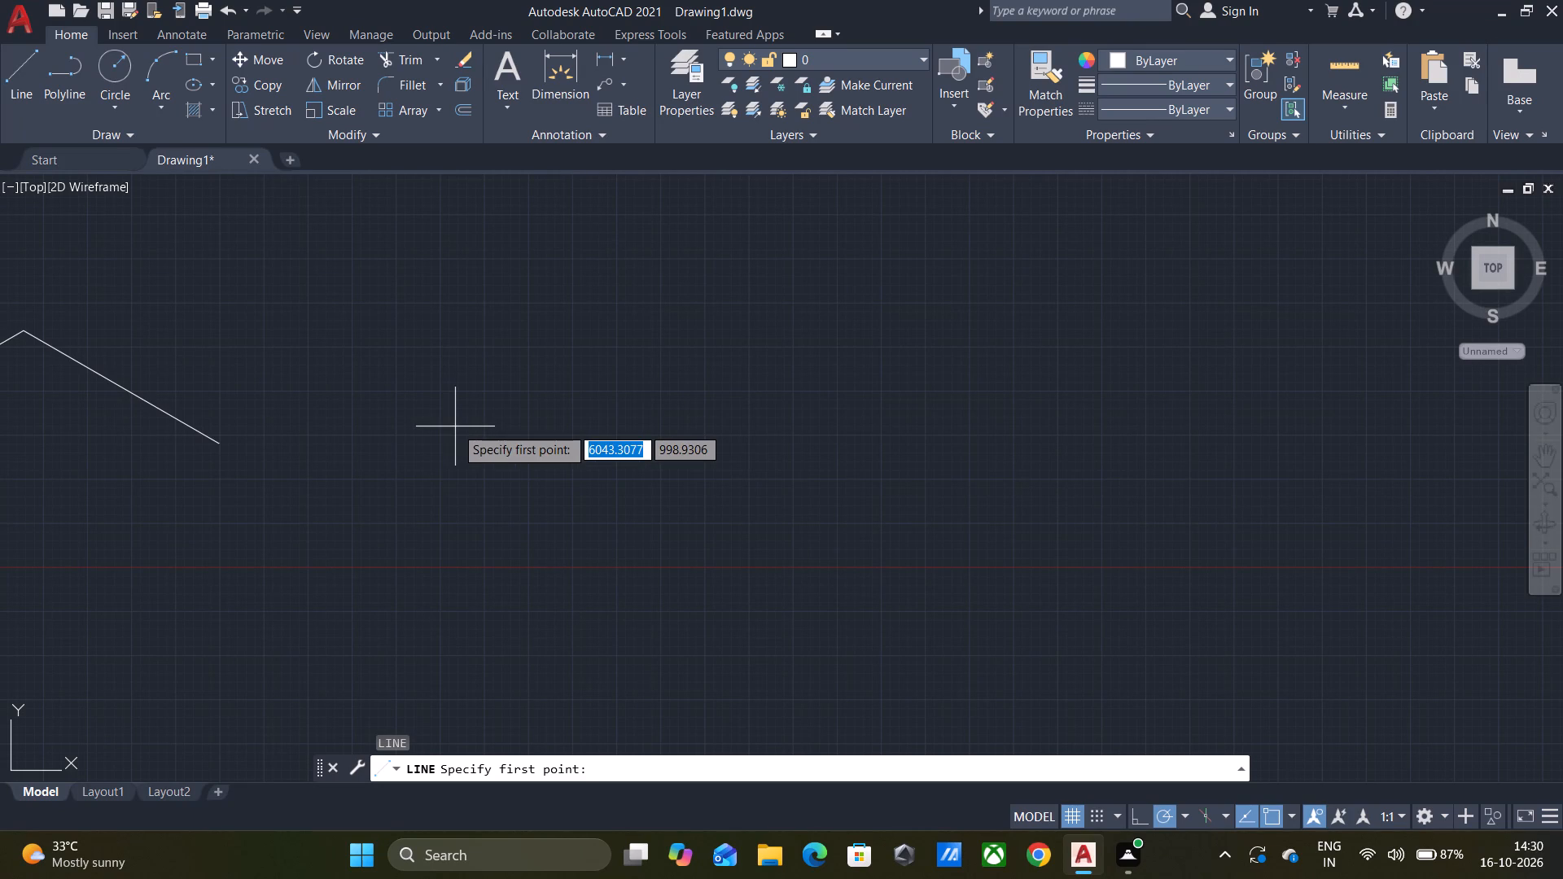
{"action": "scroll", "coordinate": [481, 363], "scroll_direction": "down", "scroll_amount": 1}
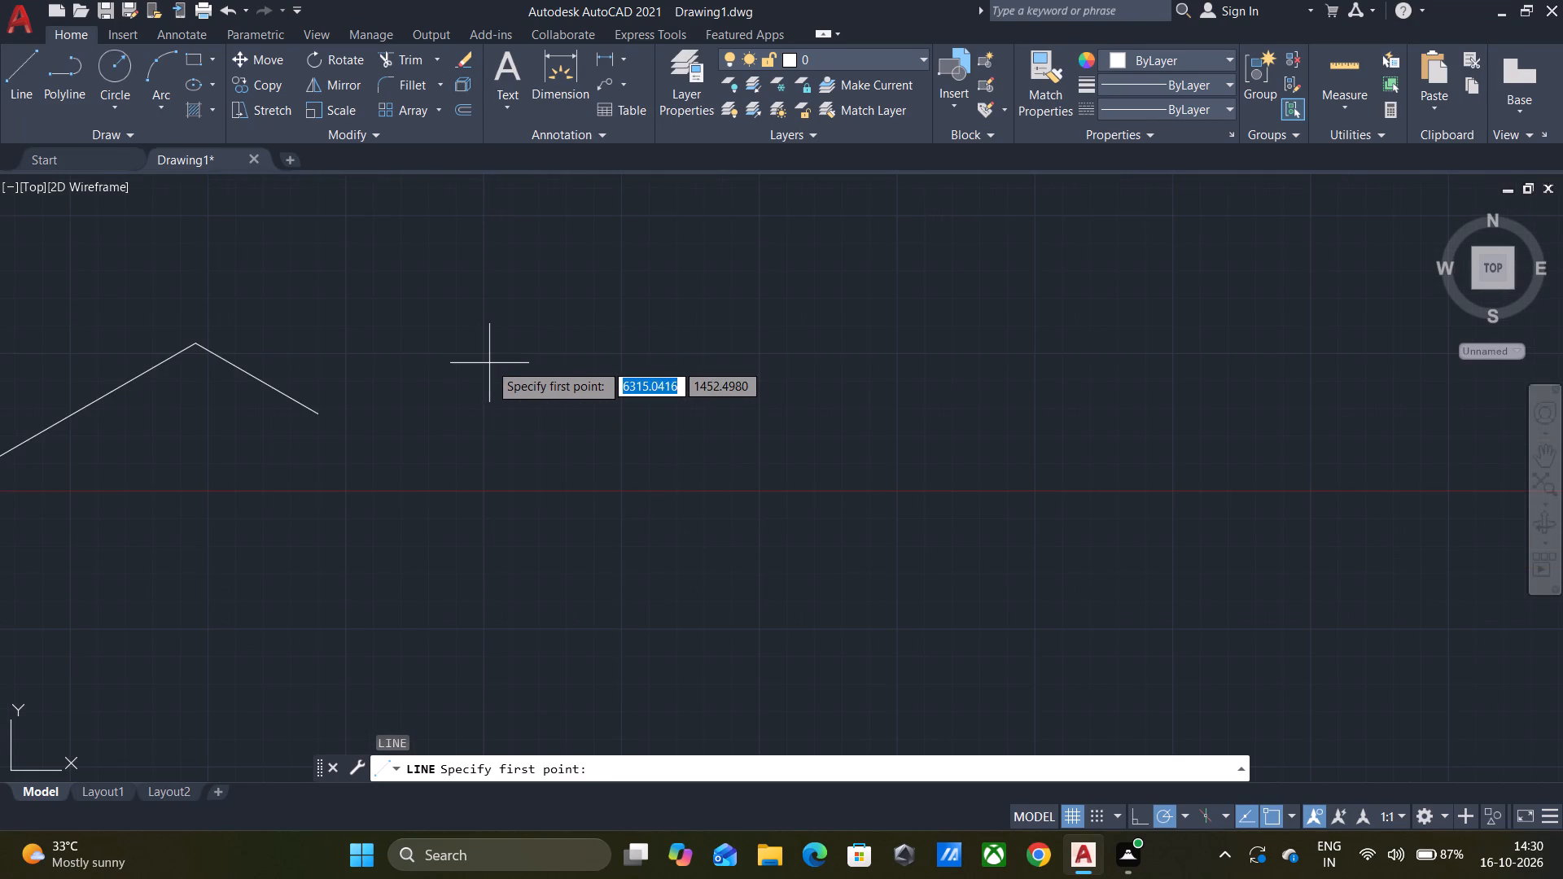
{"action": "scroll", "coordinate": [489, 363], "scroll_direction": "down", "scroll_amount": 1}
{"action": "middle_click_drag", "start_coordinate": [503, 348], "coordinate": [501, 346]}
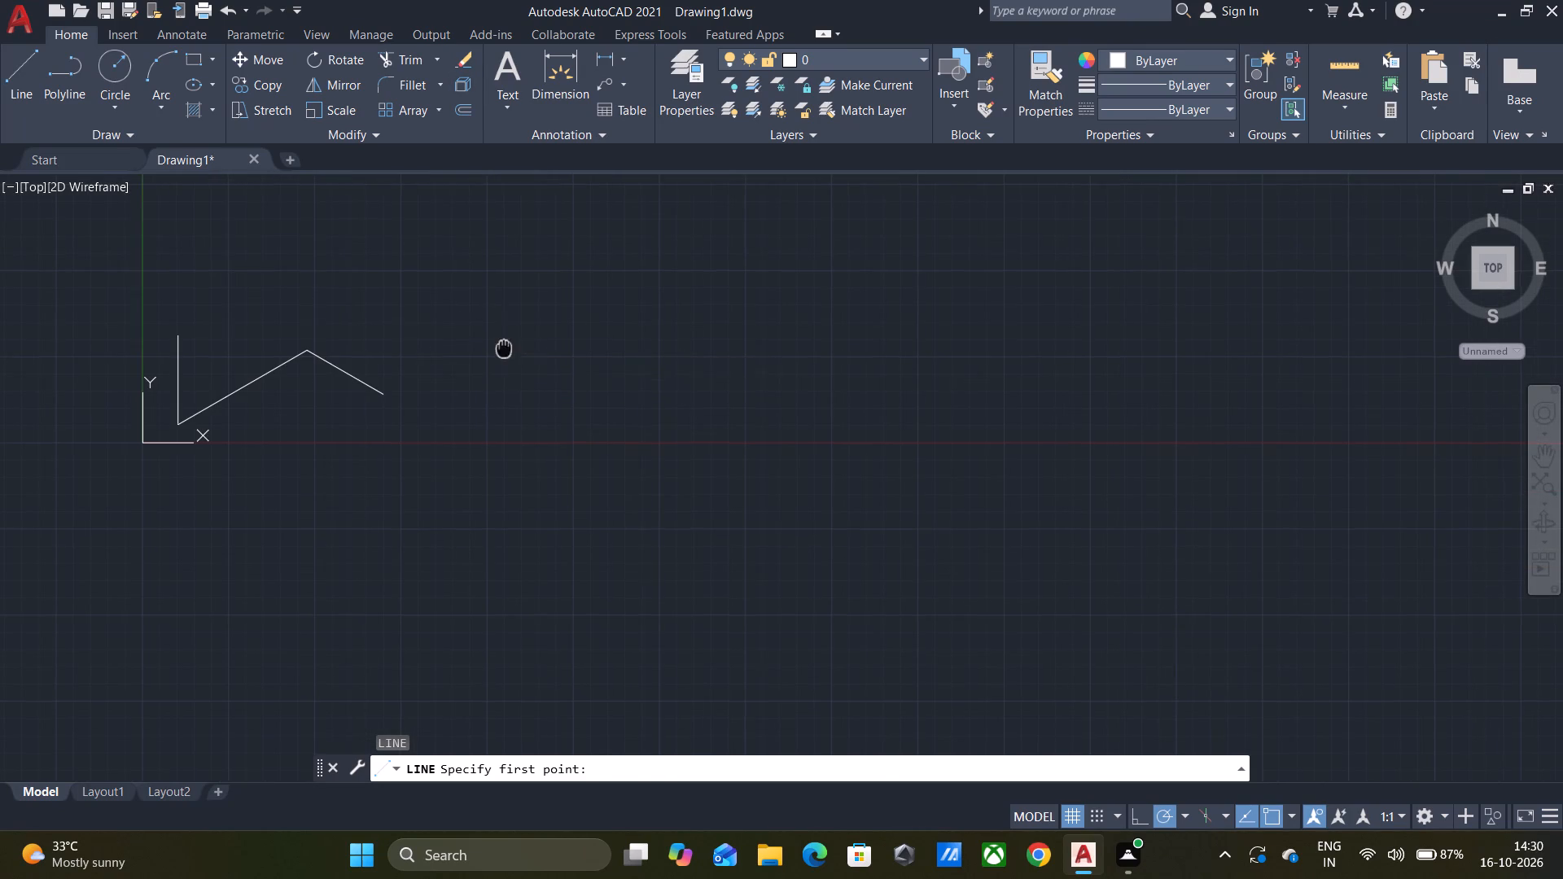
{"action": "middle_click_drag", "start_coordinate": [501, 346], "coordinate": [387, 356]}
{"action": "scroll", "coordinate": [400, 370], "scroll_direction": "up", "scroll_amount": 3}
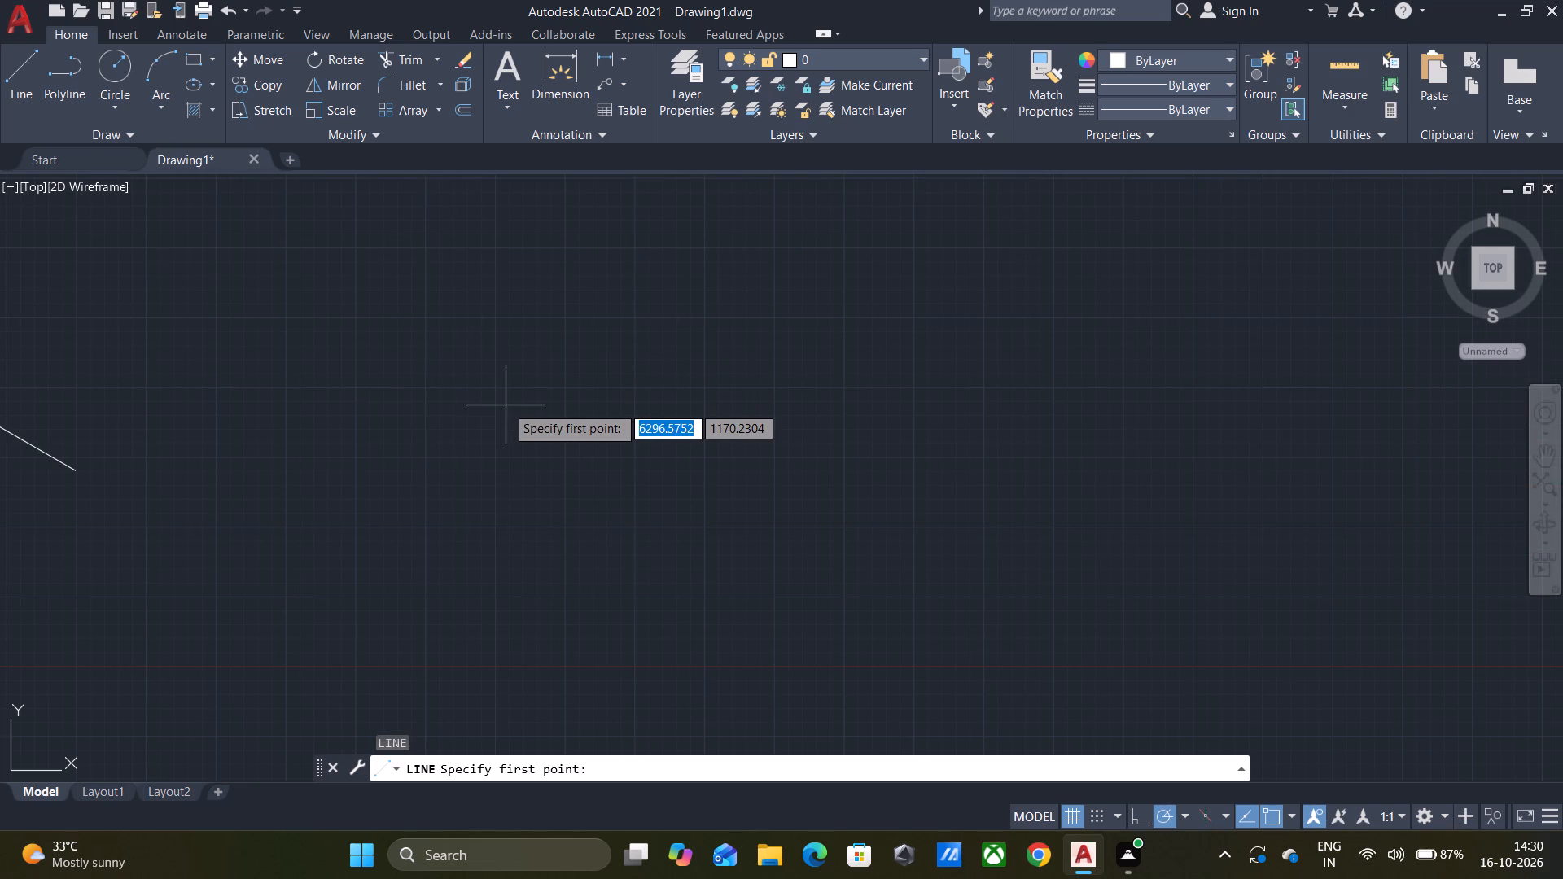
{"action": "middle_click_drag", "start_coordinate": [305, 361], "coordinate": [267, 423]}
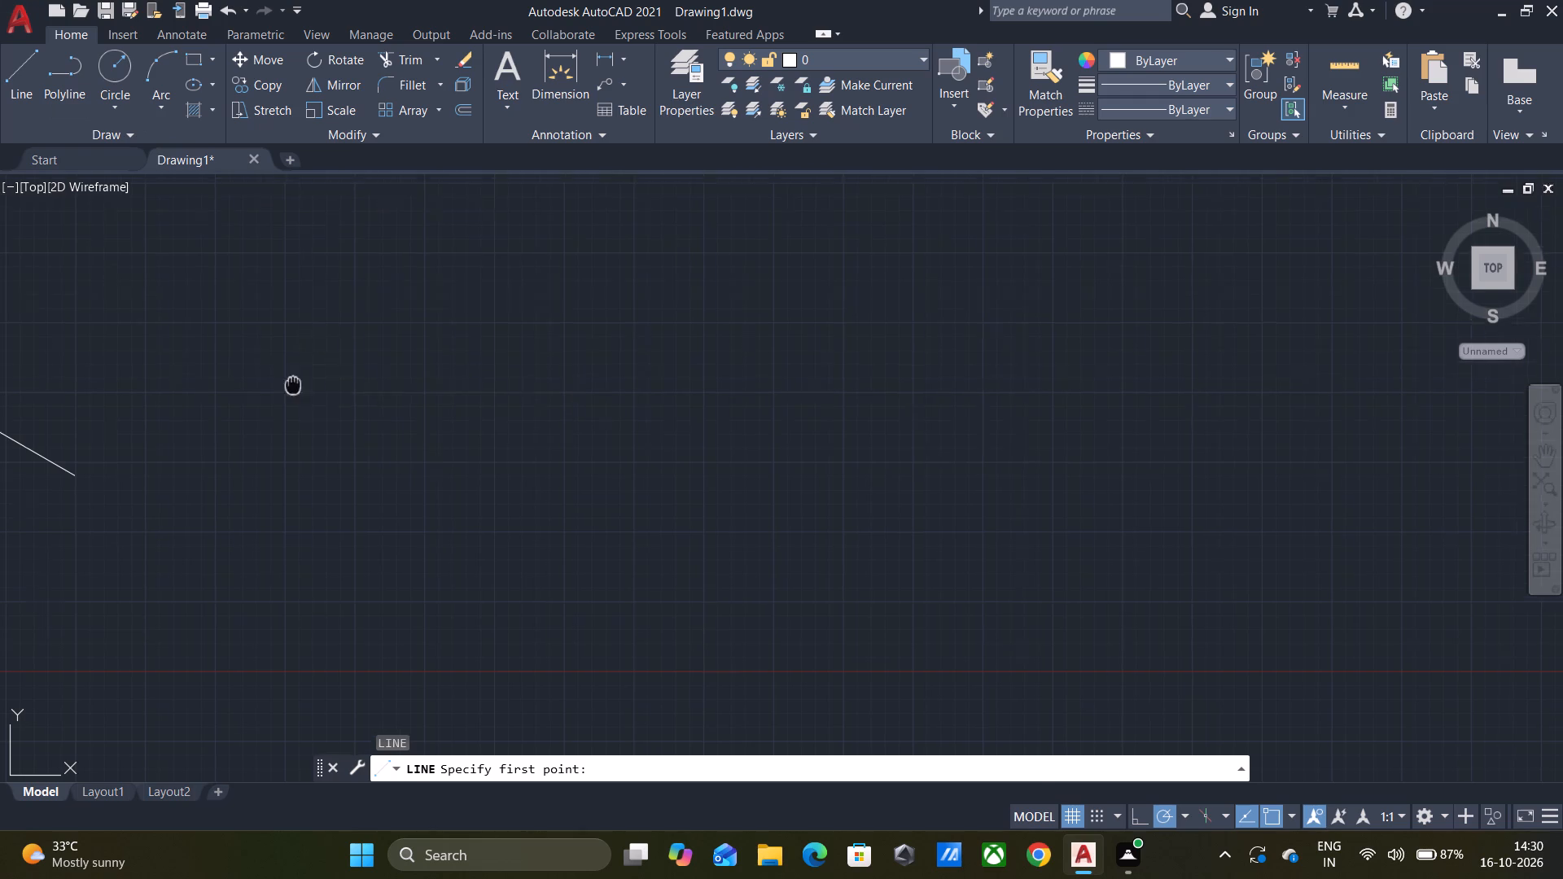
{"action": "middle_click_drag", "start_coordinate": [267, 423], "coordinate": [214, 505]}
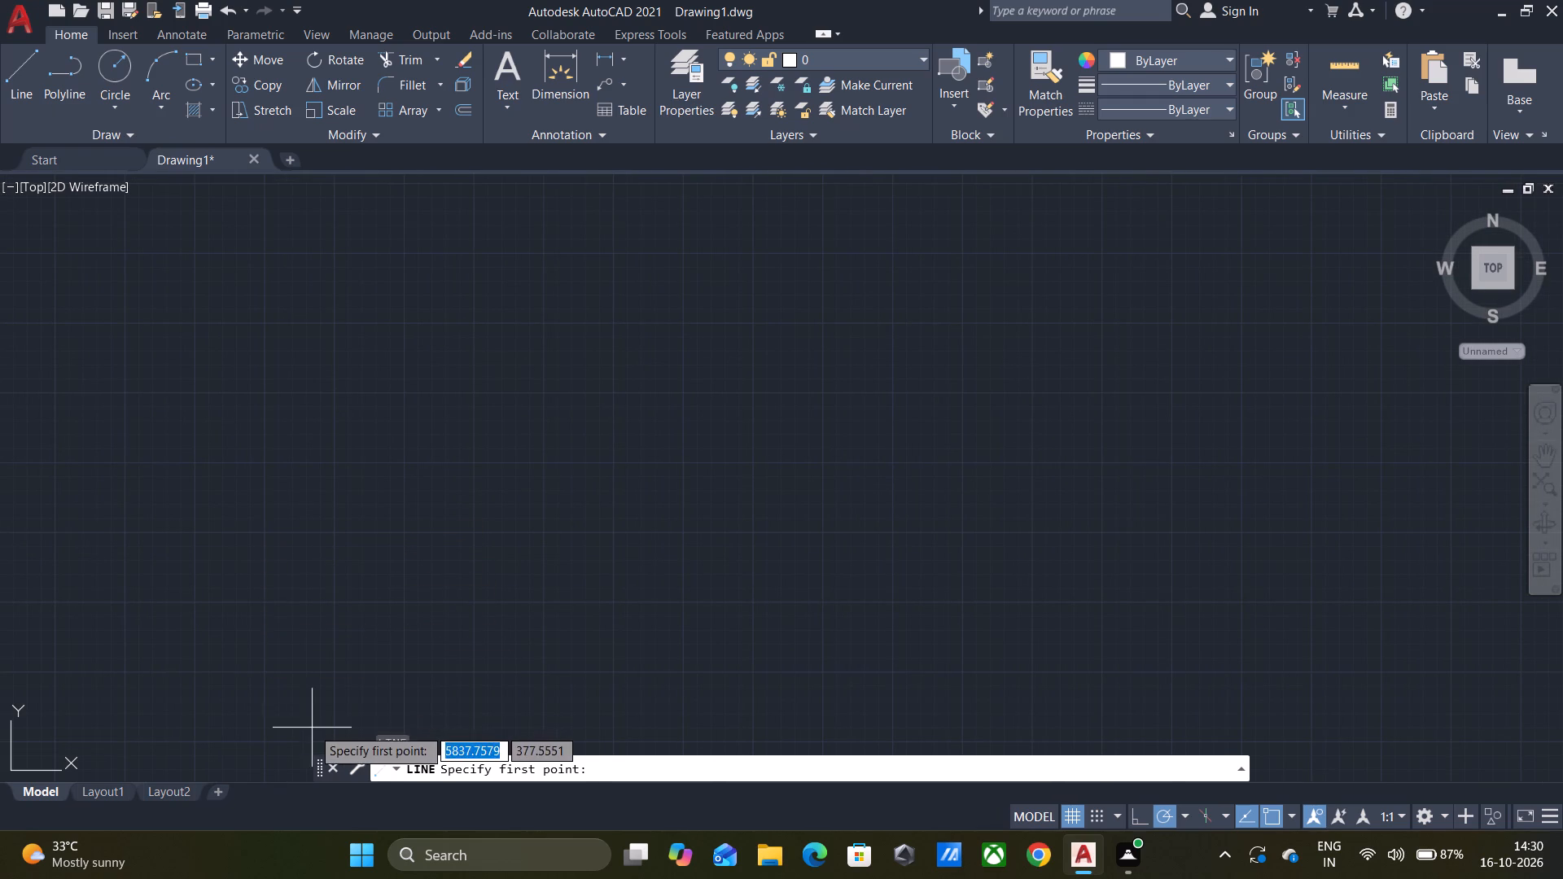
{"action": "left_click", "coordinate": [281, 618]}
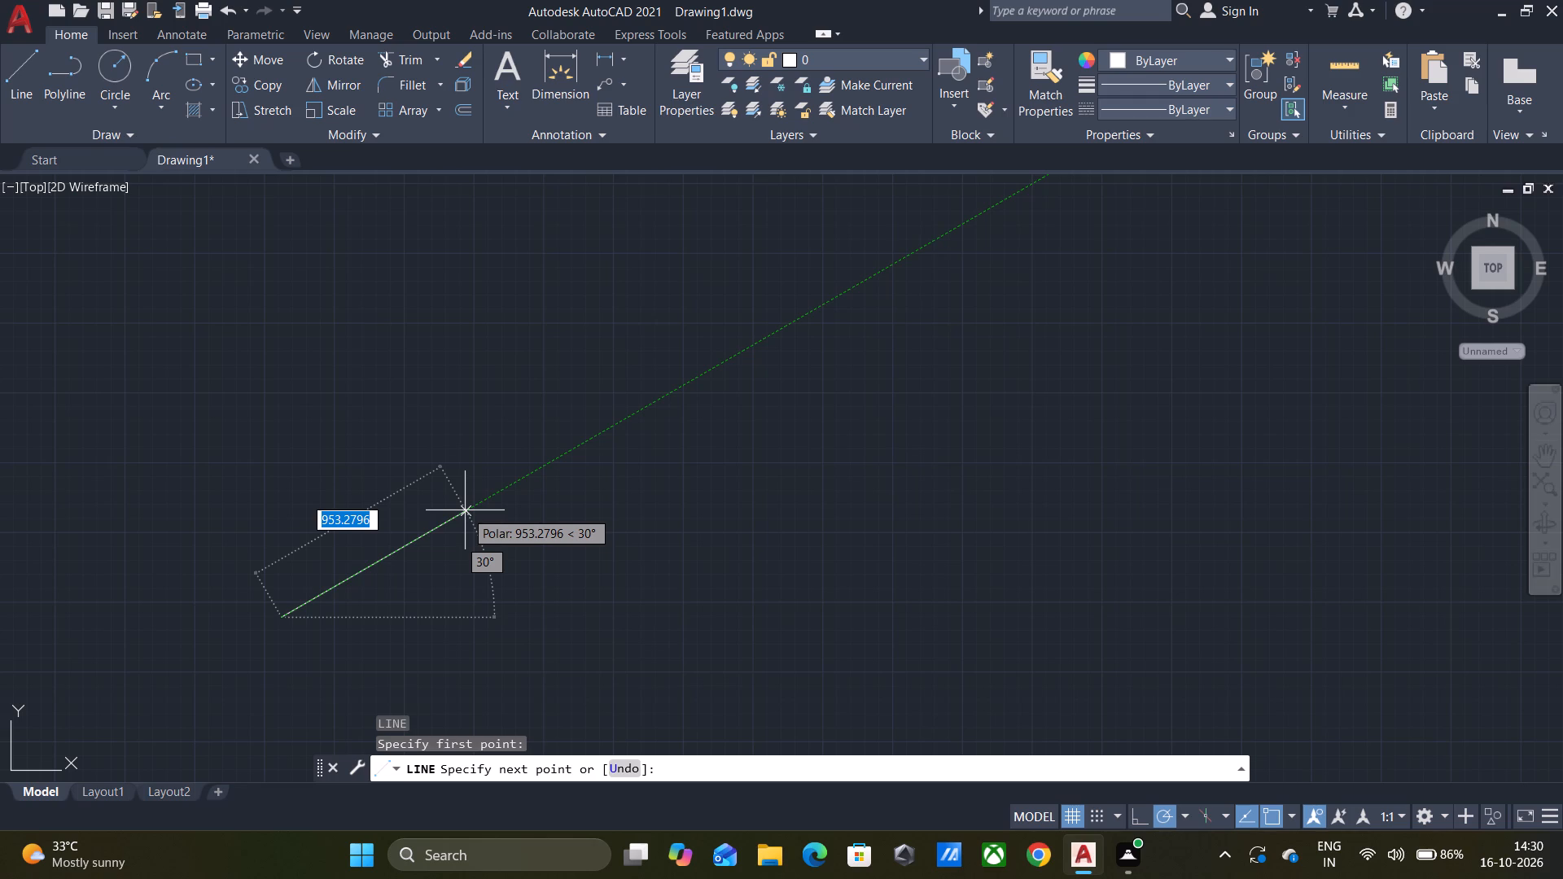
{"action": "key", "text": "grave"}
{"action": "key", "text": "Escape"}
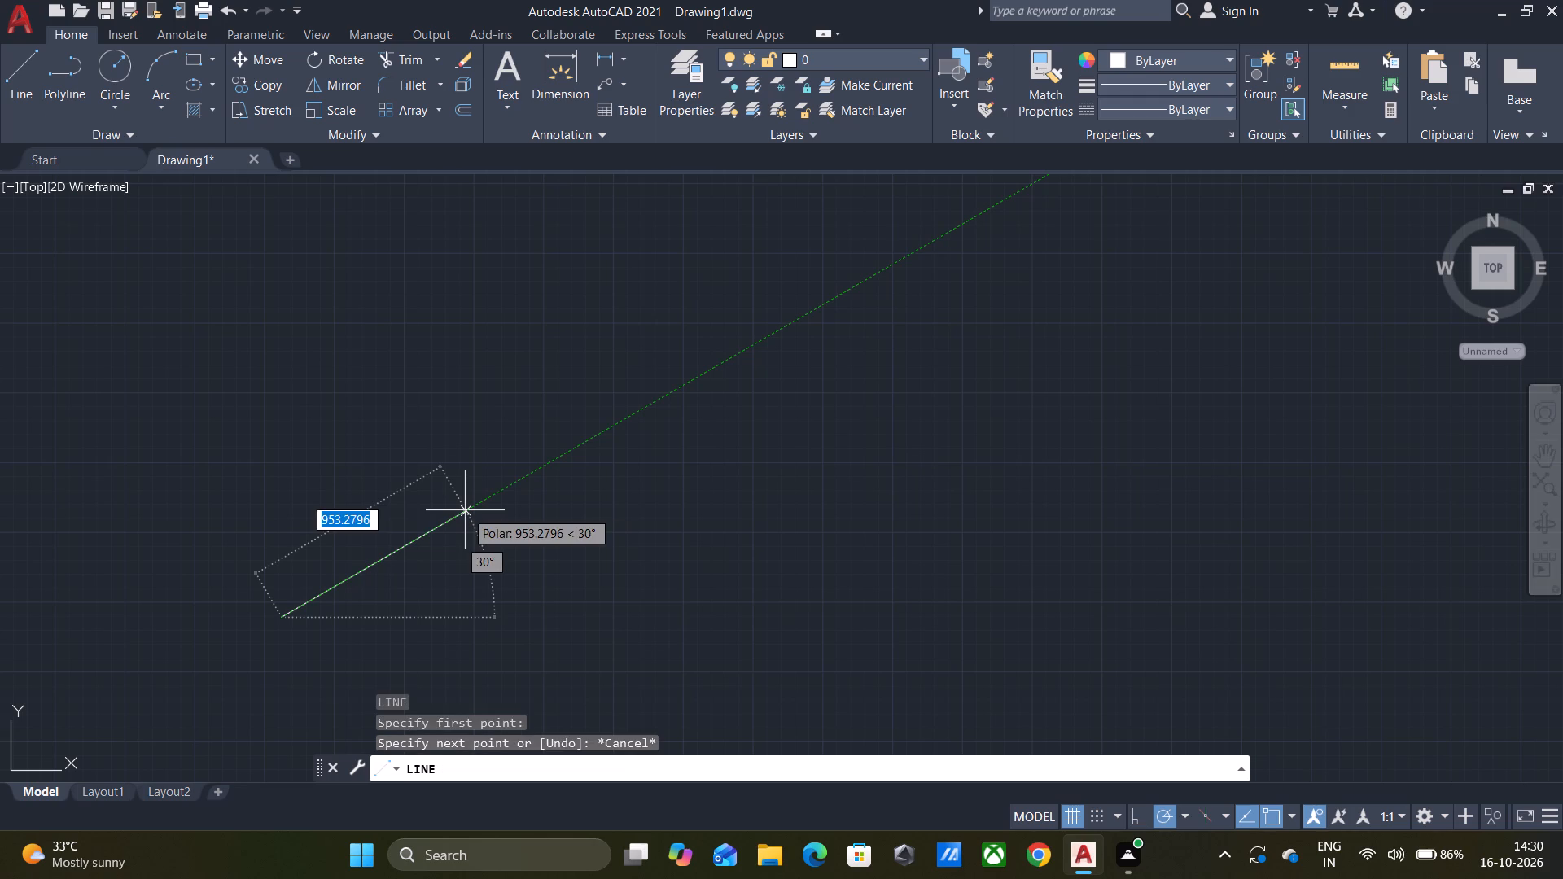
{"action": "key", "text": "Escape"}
Move the UCS origin about 2210 units away at 236°, down and to the left of its current position.
{"action": "scroll", "coordinate": [222, 528], "scroll_direction": "down", "scroll_amount": 4}
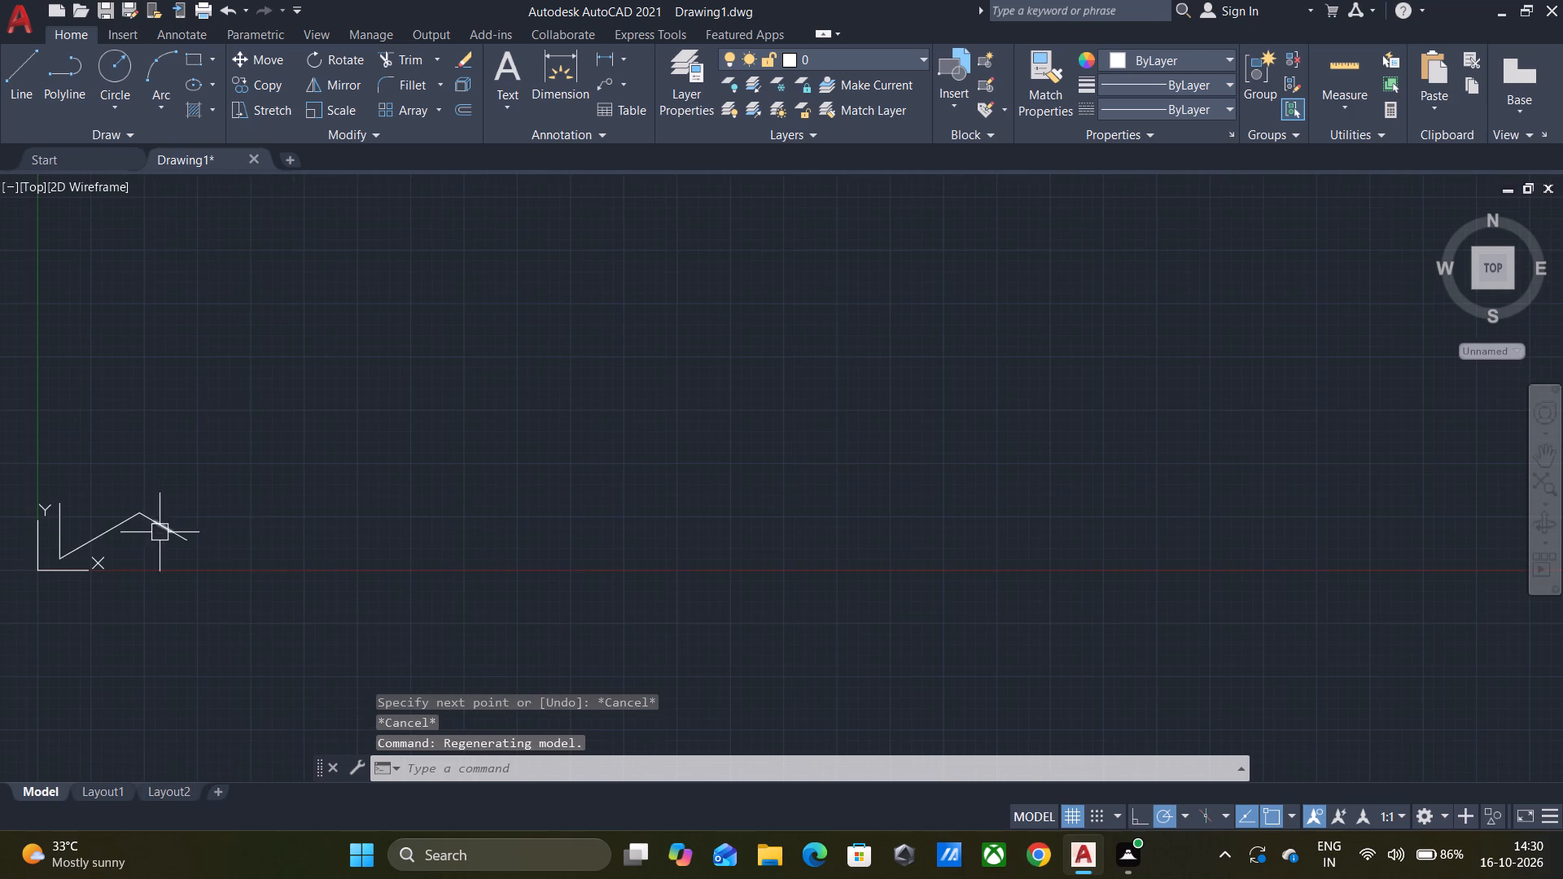
{"action": "scroll", "coordinate": [137, 536], "scroll_direction": "up", "scroll_amount": 2}
{"action": "middle_click_drag", "start_coordinate": [136, 533], "coordinate": [378, 493]}
{"action": "middle_click", "coordinate": [378, 493]}
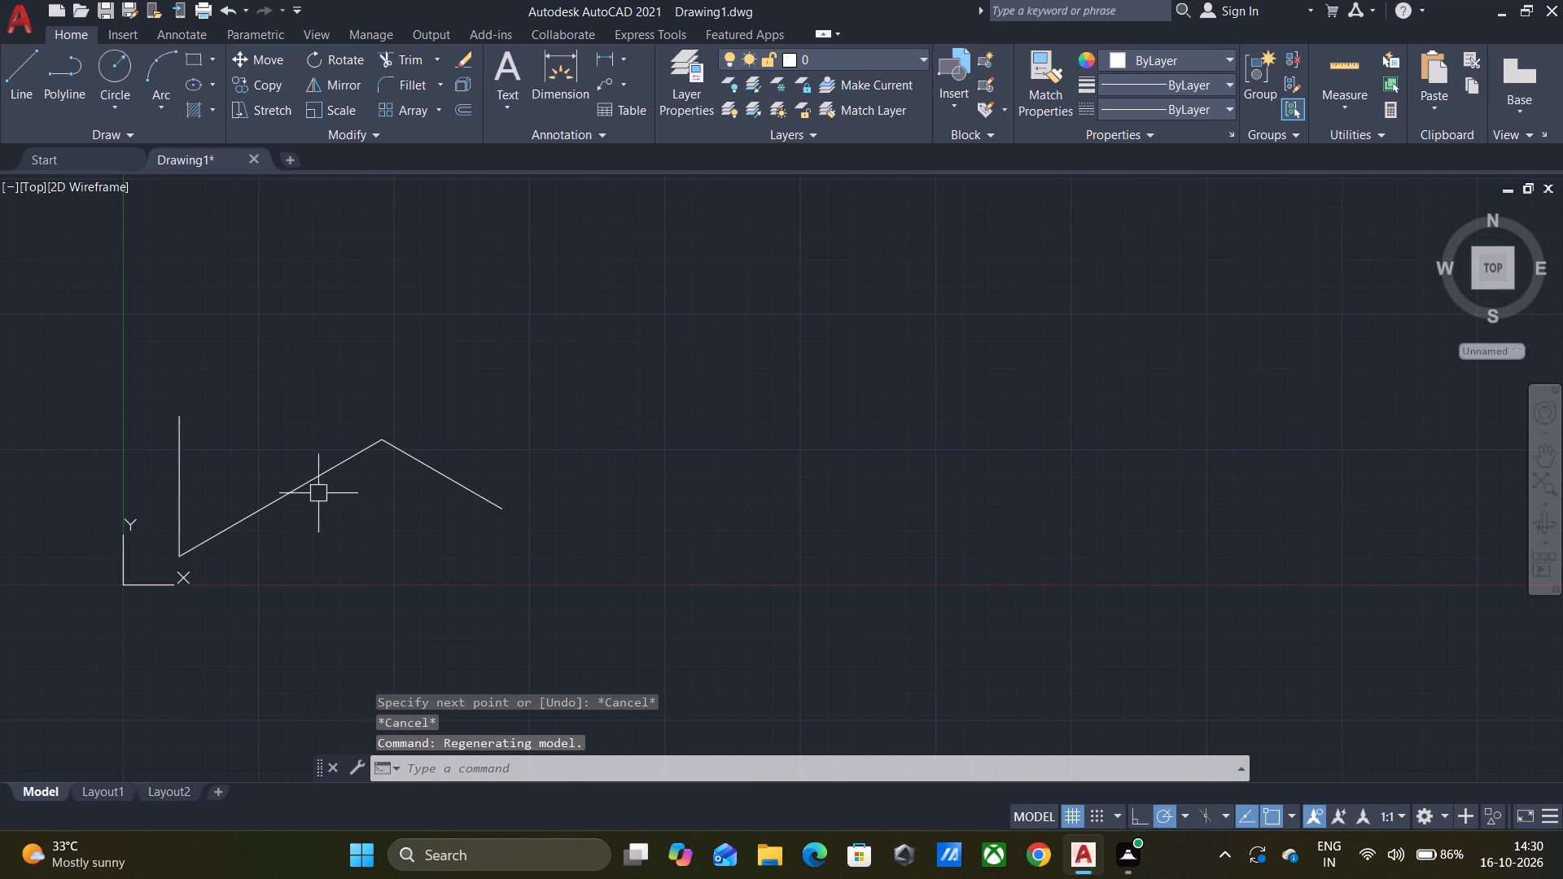
{"action": "left_click", "coordinate": [123, 582]}
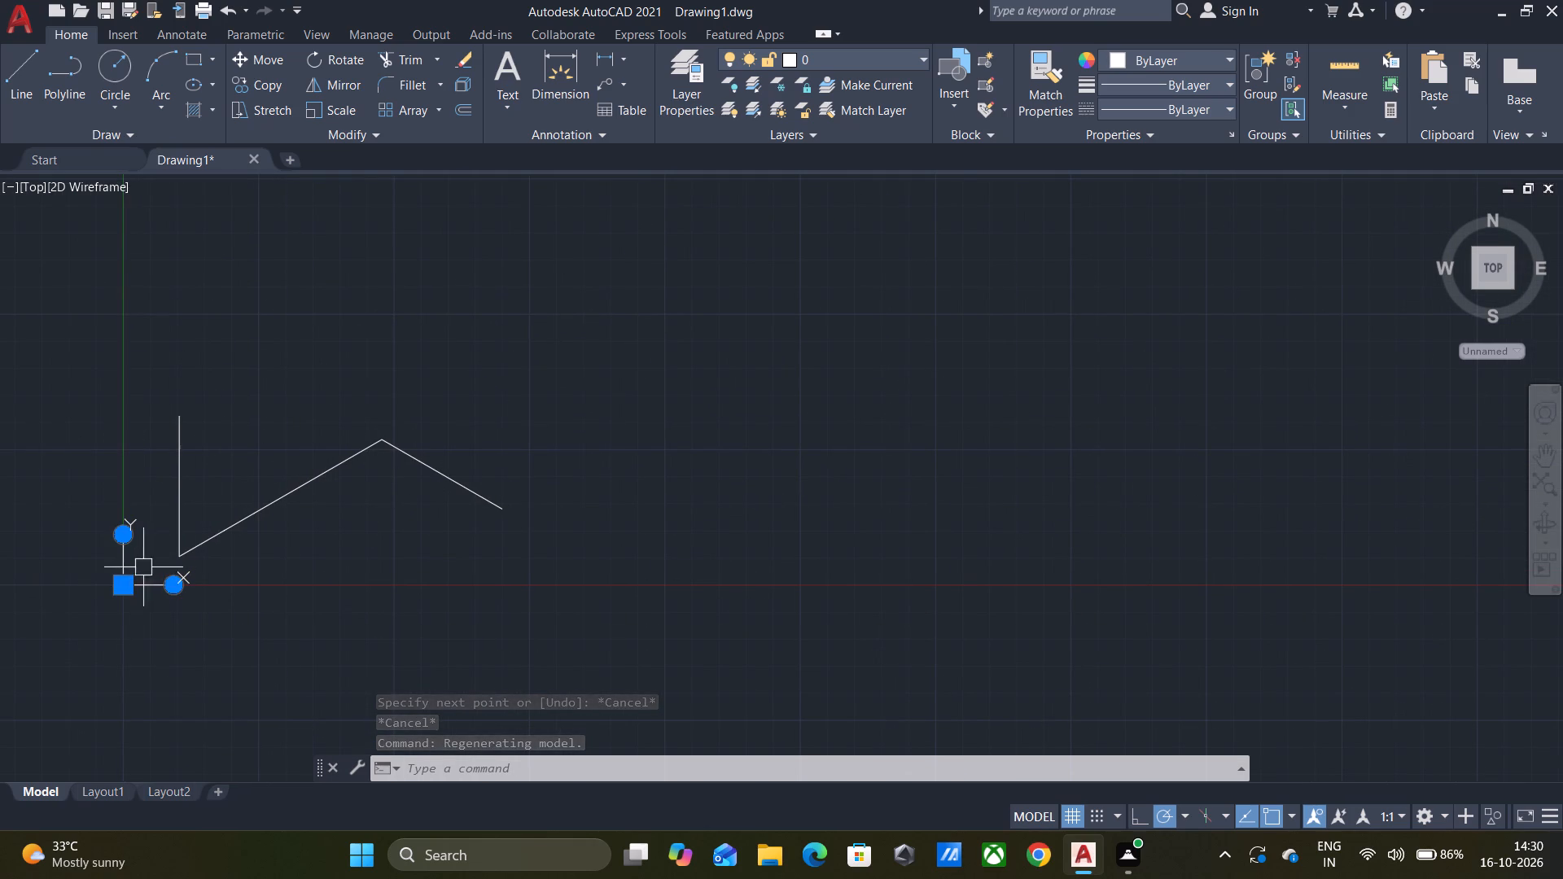
{"action": "left_click", "coordinate": [118, 585]}
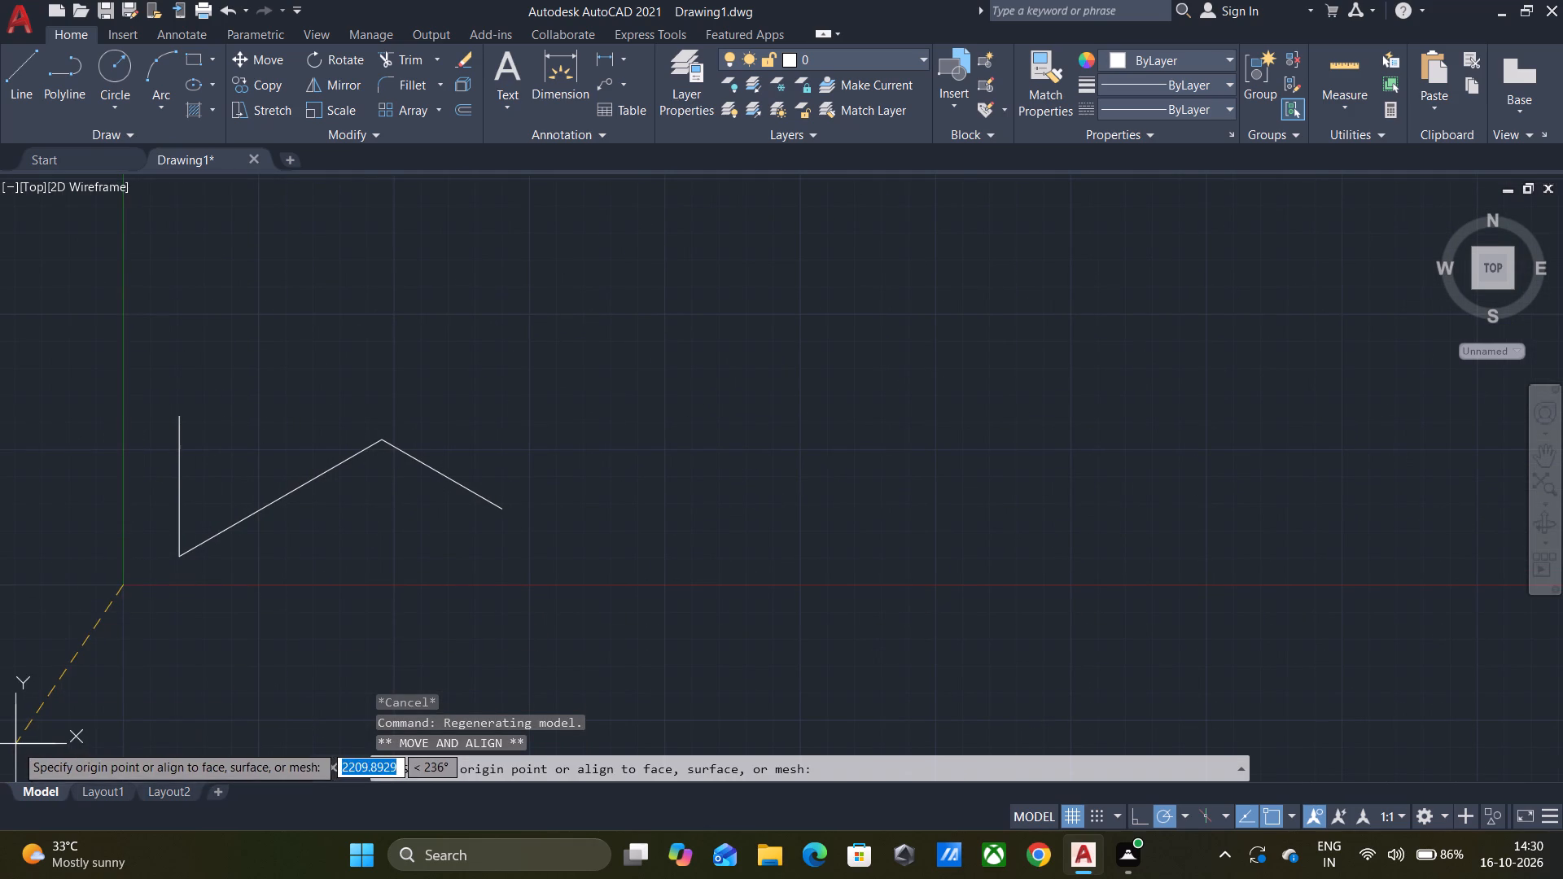
{"action": "left_click", "coordinate": [15, 744]}
{"action": "key", "text": "Escape"}
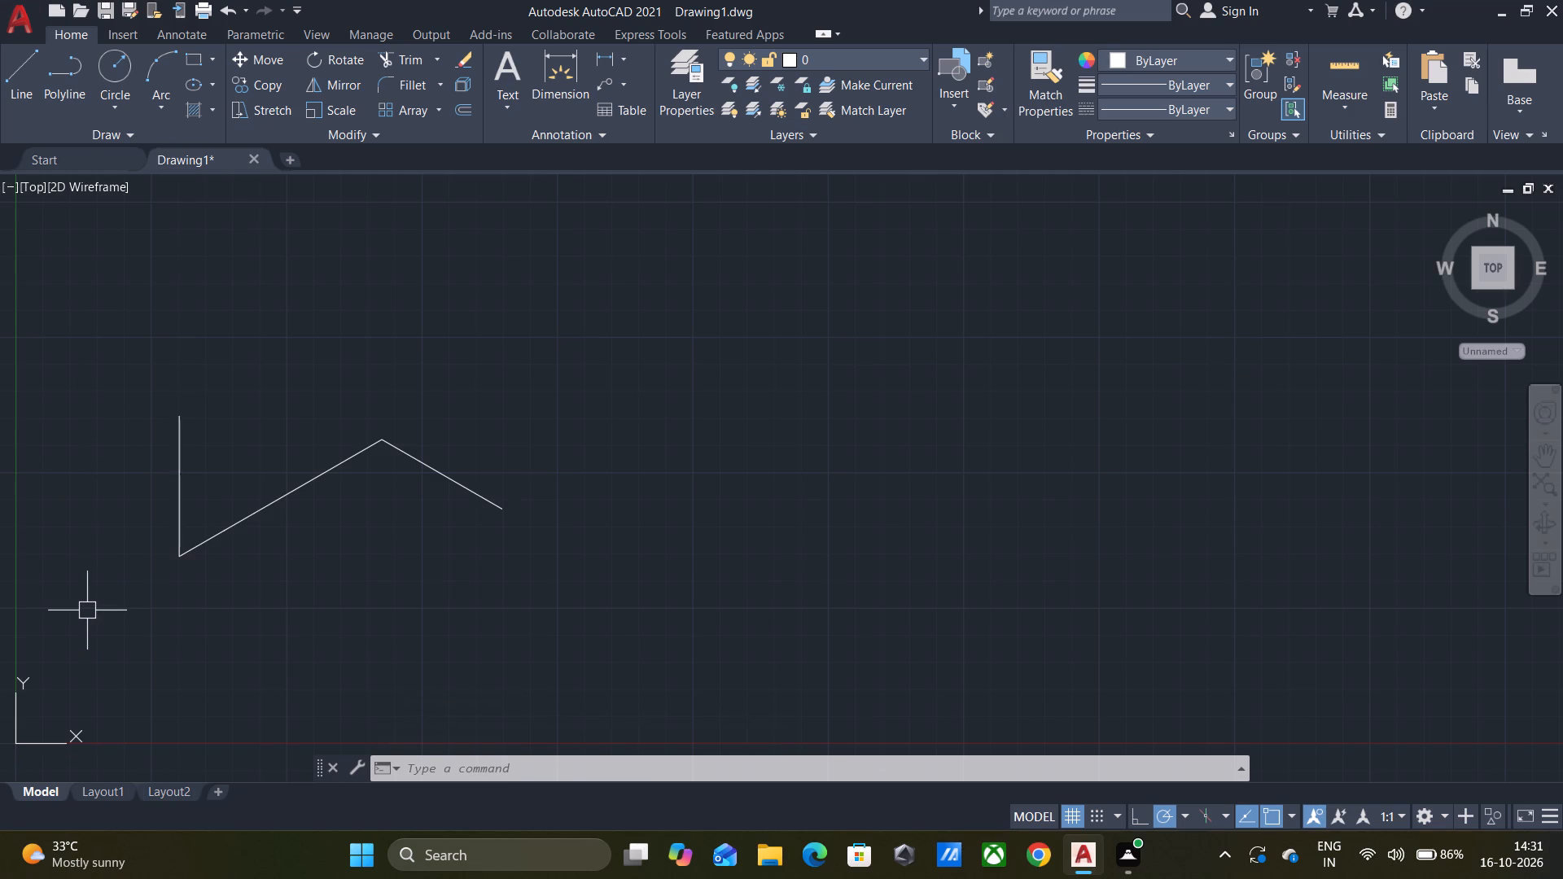
Complete a parallelogram on the 330° line from the peak: 860 units up, 1600 units at 330°, and 860 units down.
{"action": "scroll", "coordinate": [87, 610], "scroll_direction": "up", "scroll_amount": 1}
{"action": "middle_click_drag", "start_coordinate": [117, 581], "coordinate": [121, 610]}
{"action": "middle_click", "coordinate": [121, 610]}
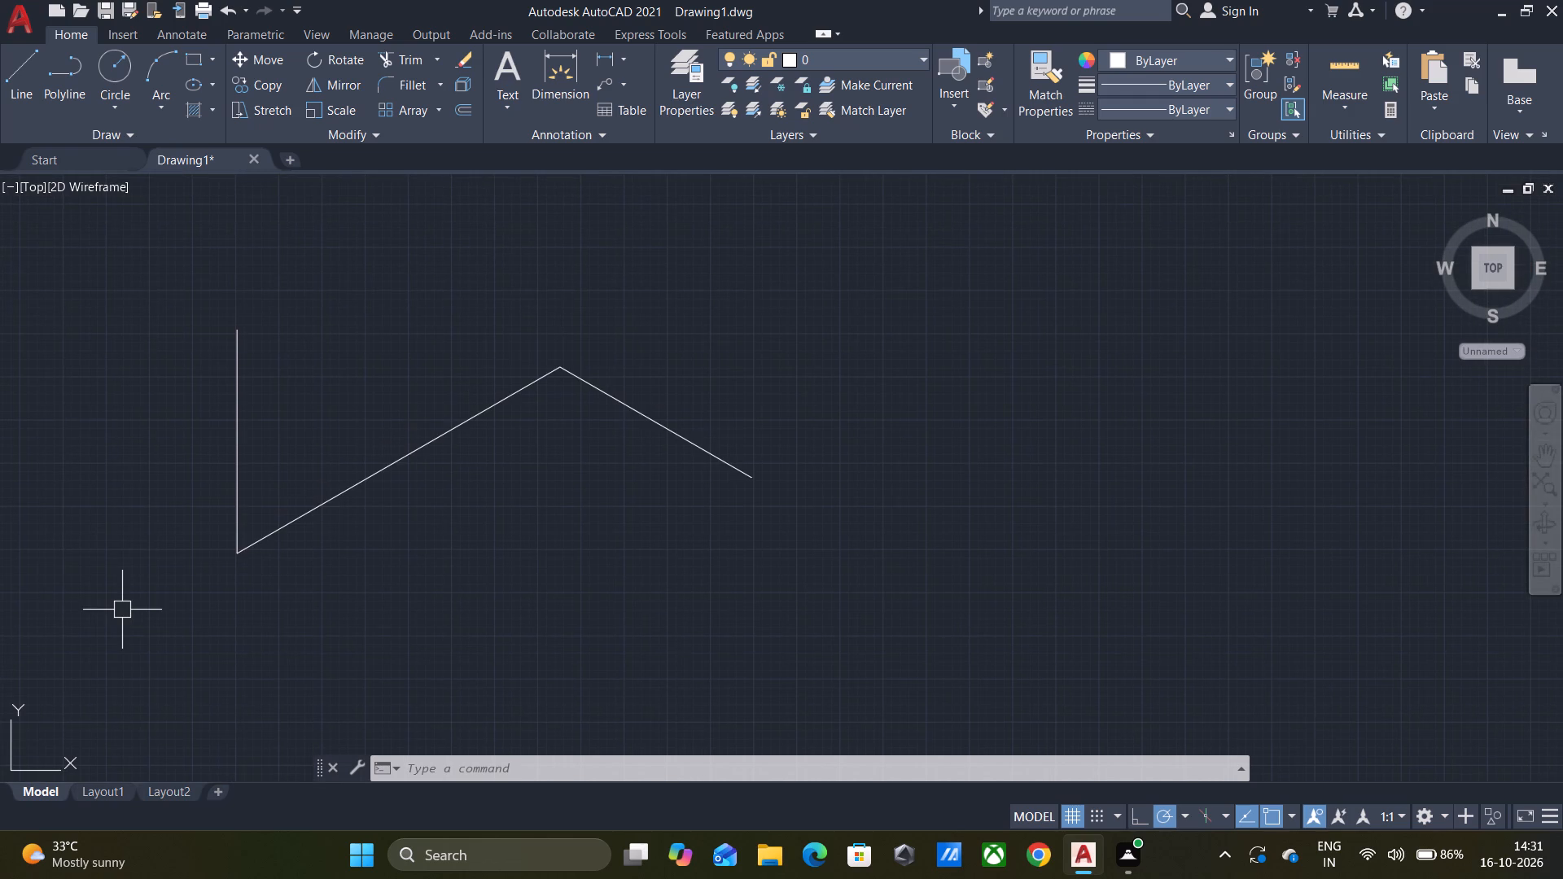
{"action": "key", "text": "l"}
{"action": "key", "text": "Return"}
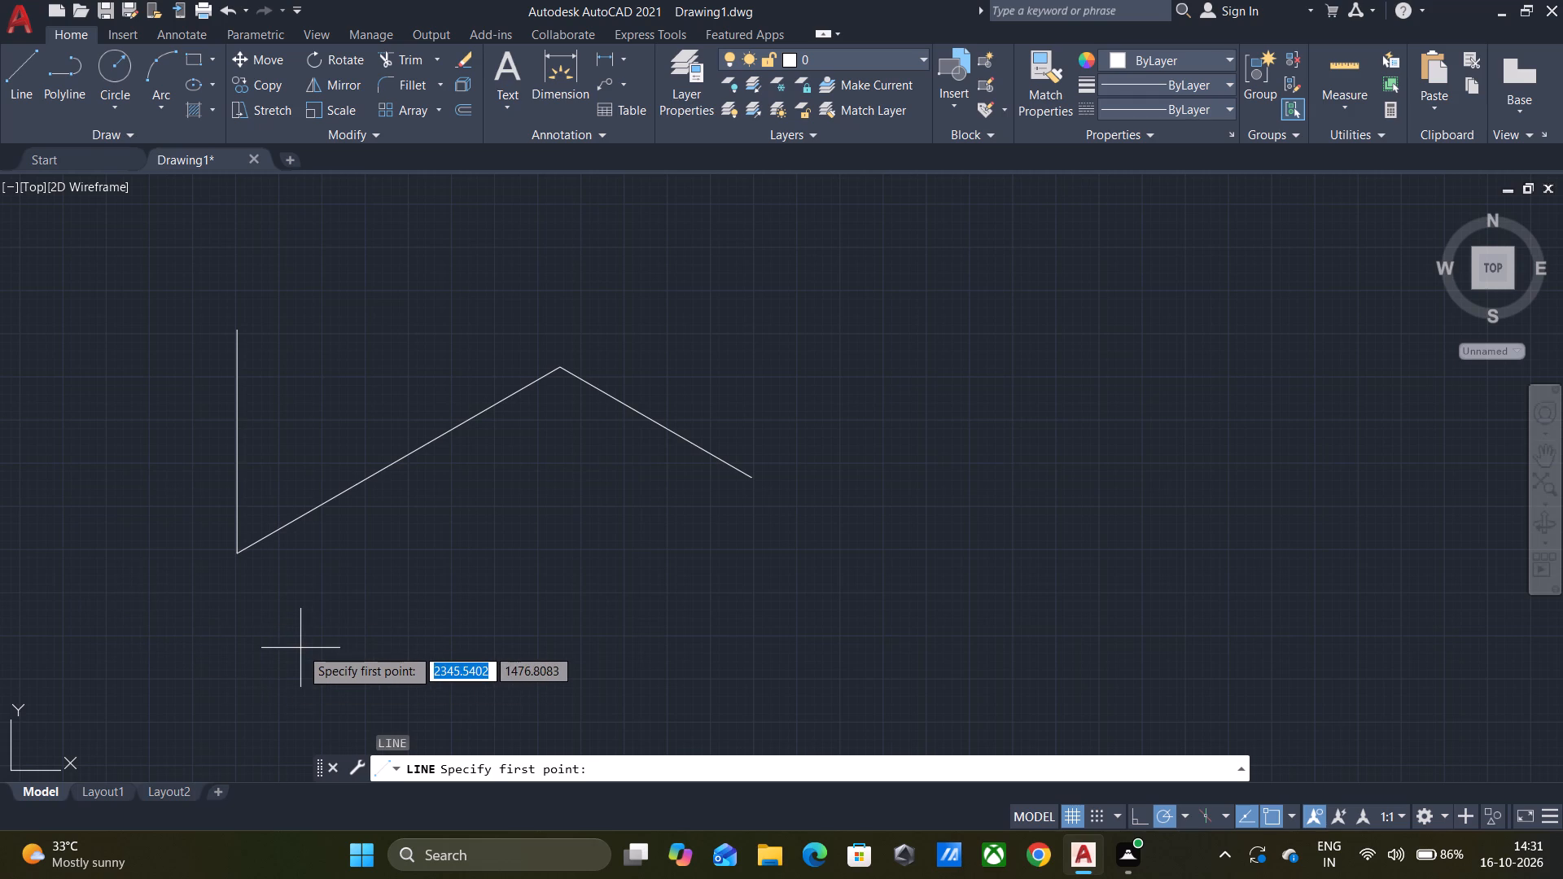
{"action": "left_click", "coordinate": [563, 362]}
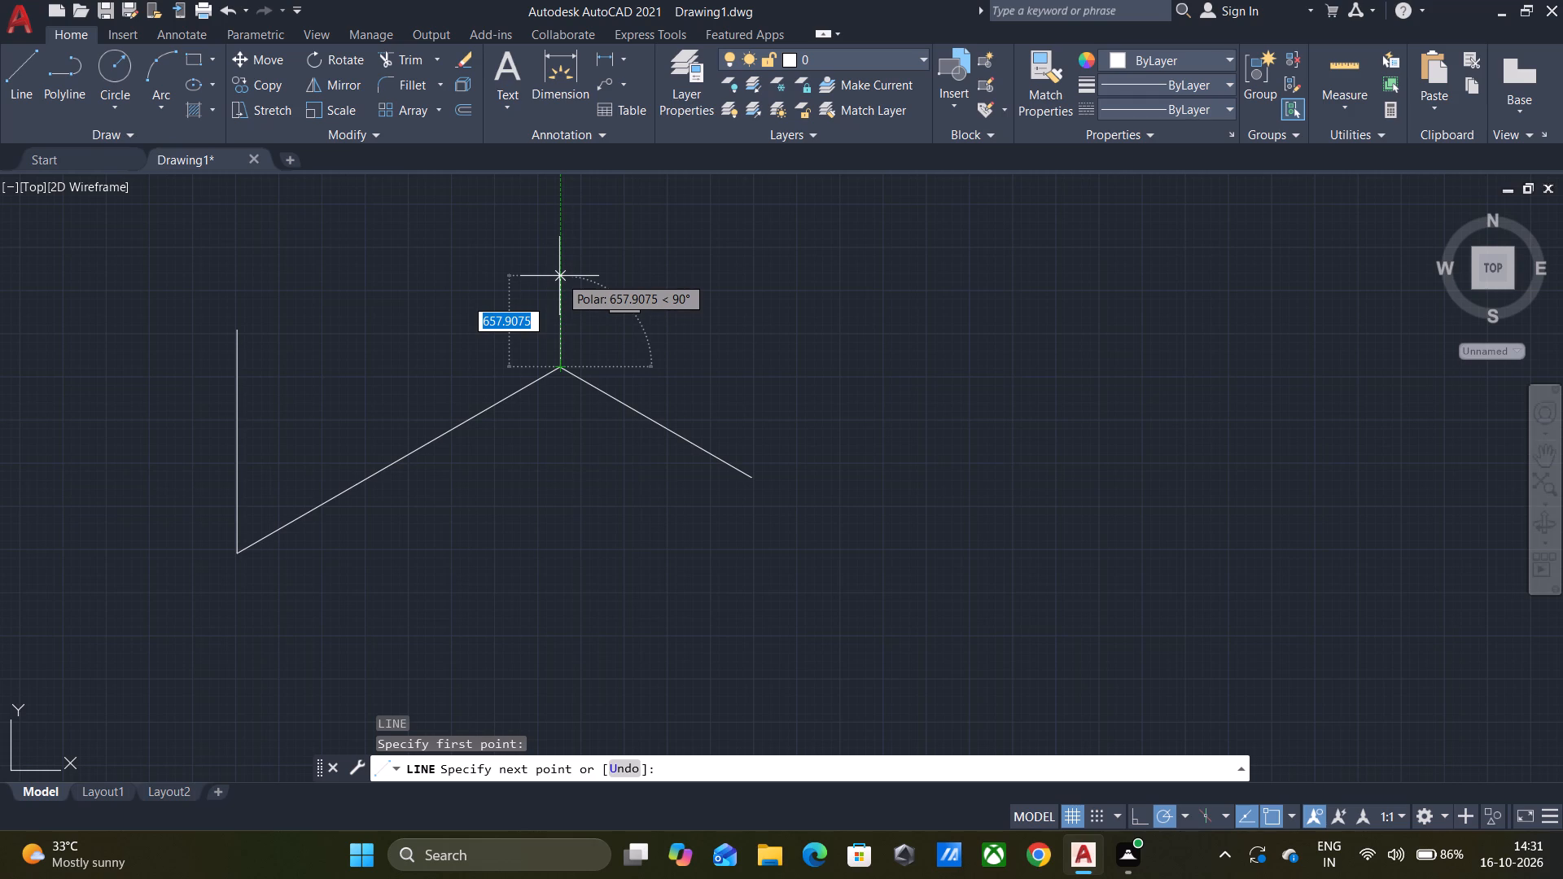
{"action": "type", "text": "86"}
{"action": "key", "text": "0"}
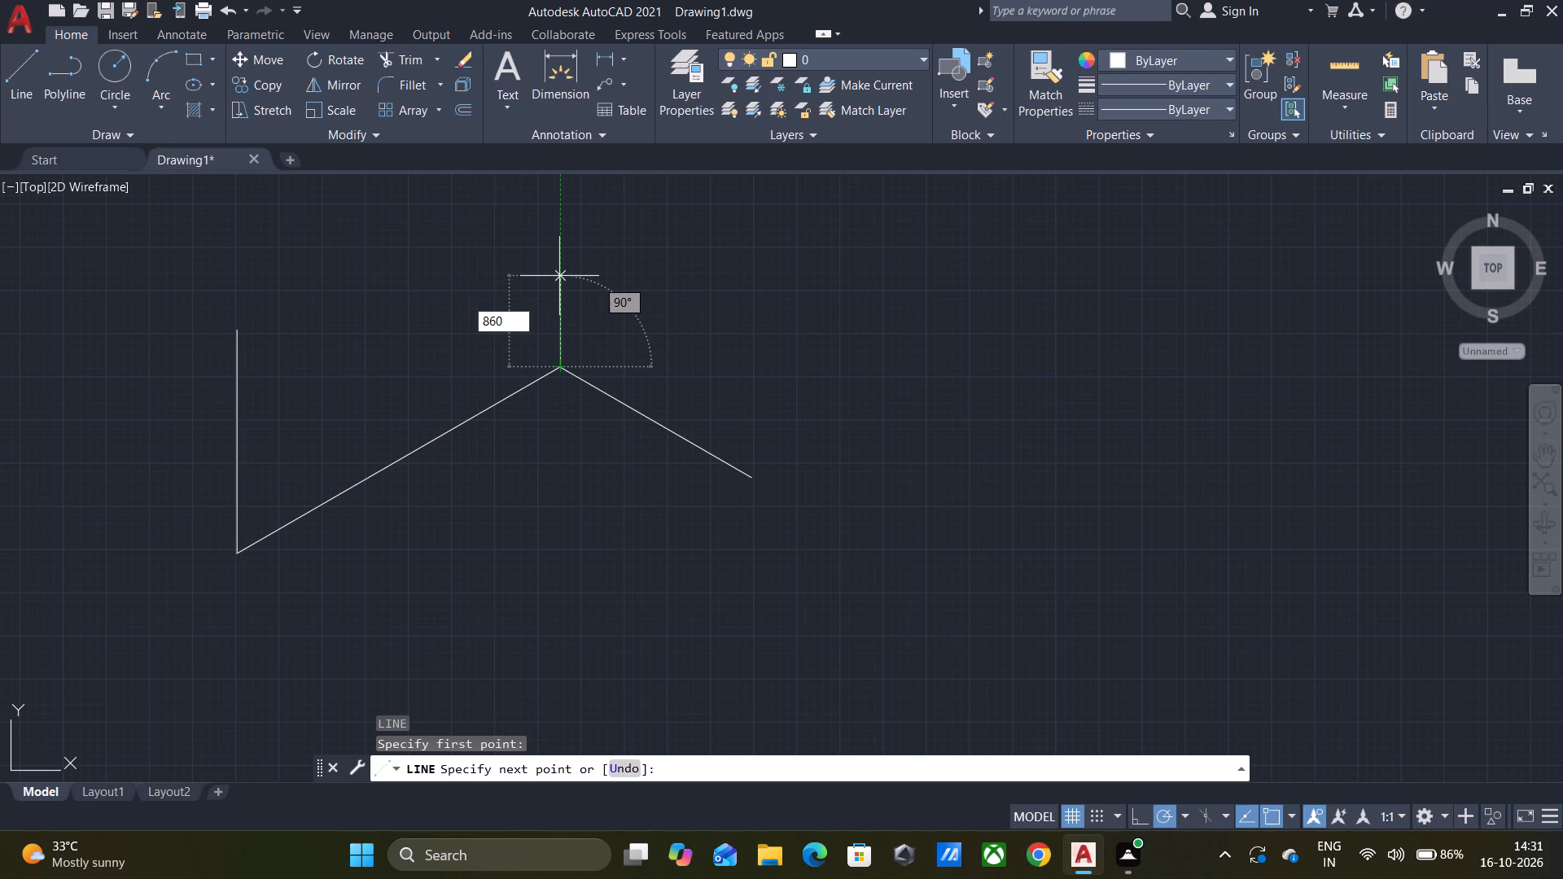
{"action": "key", "text": "Return"}
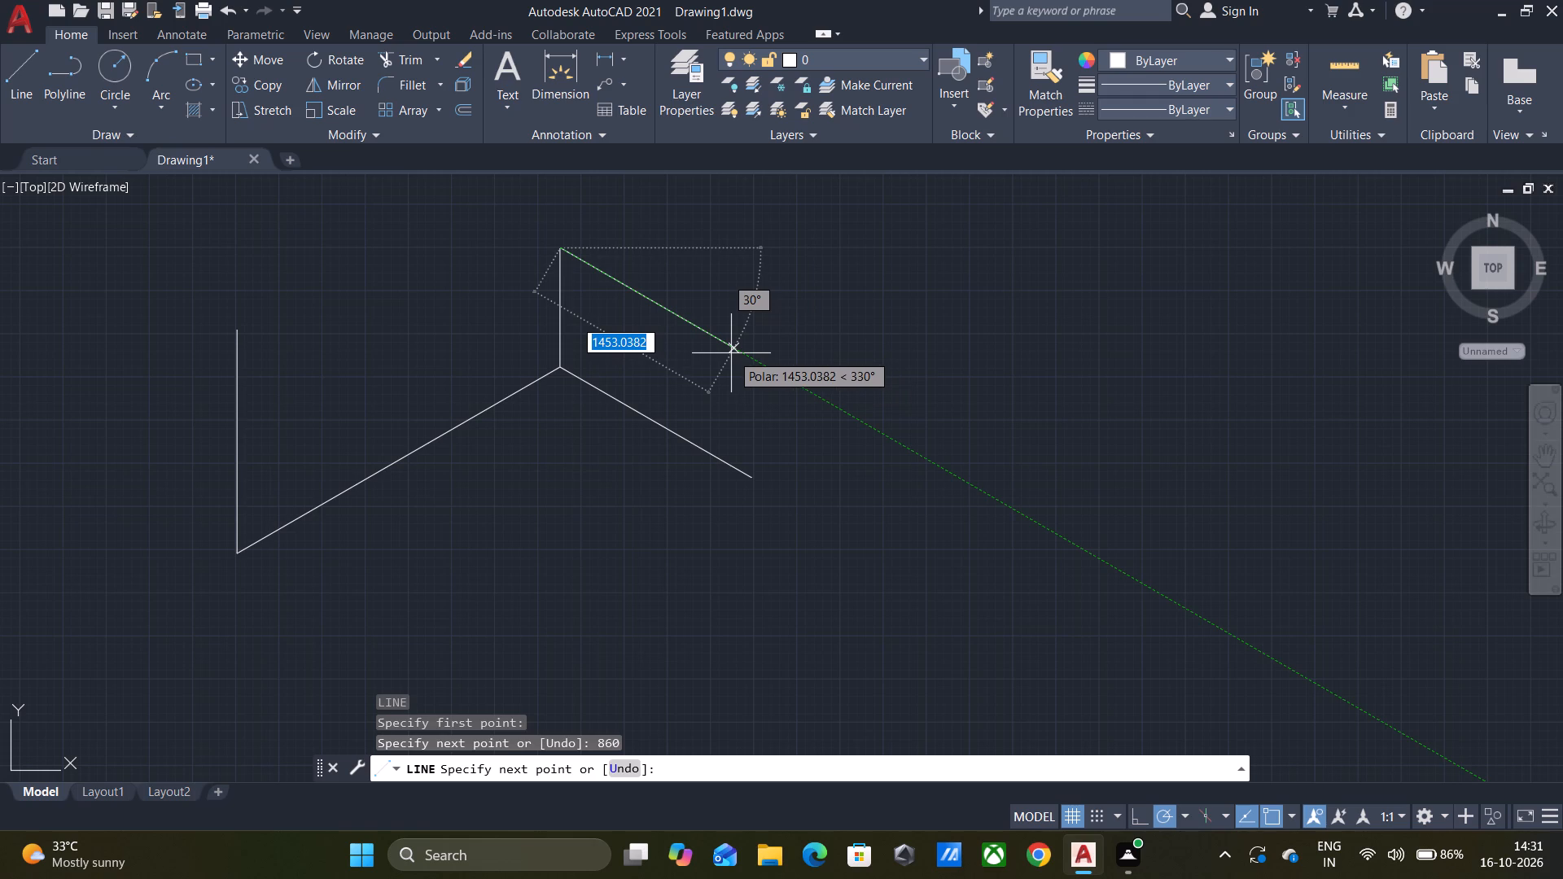
{"action": "type", "text": "1600"}
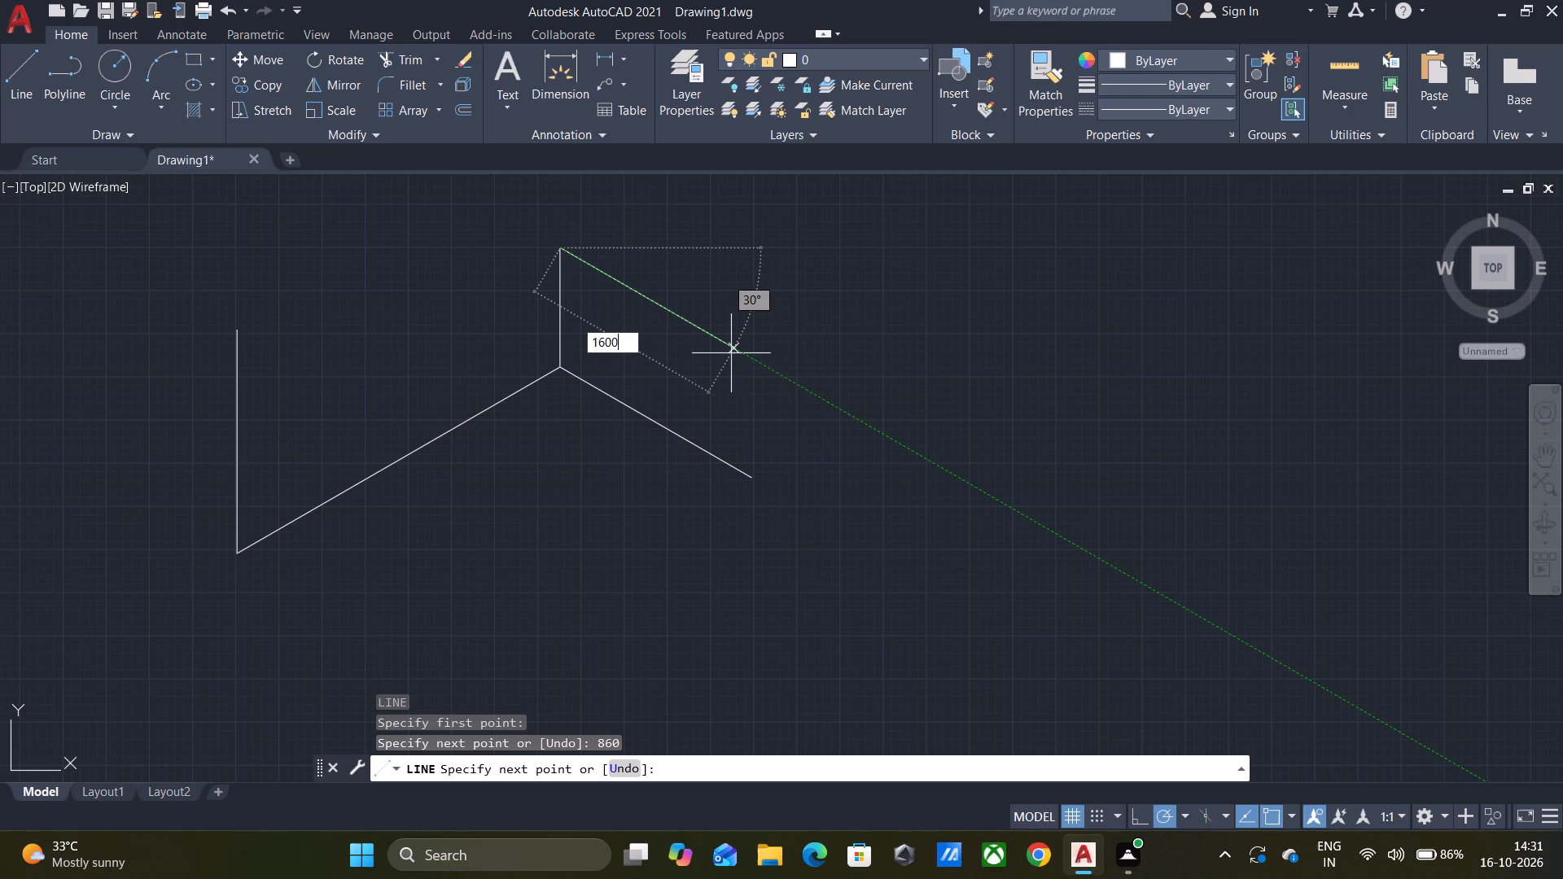
{"action": "key", "text": "Return"}
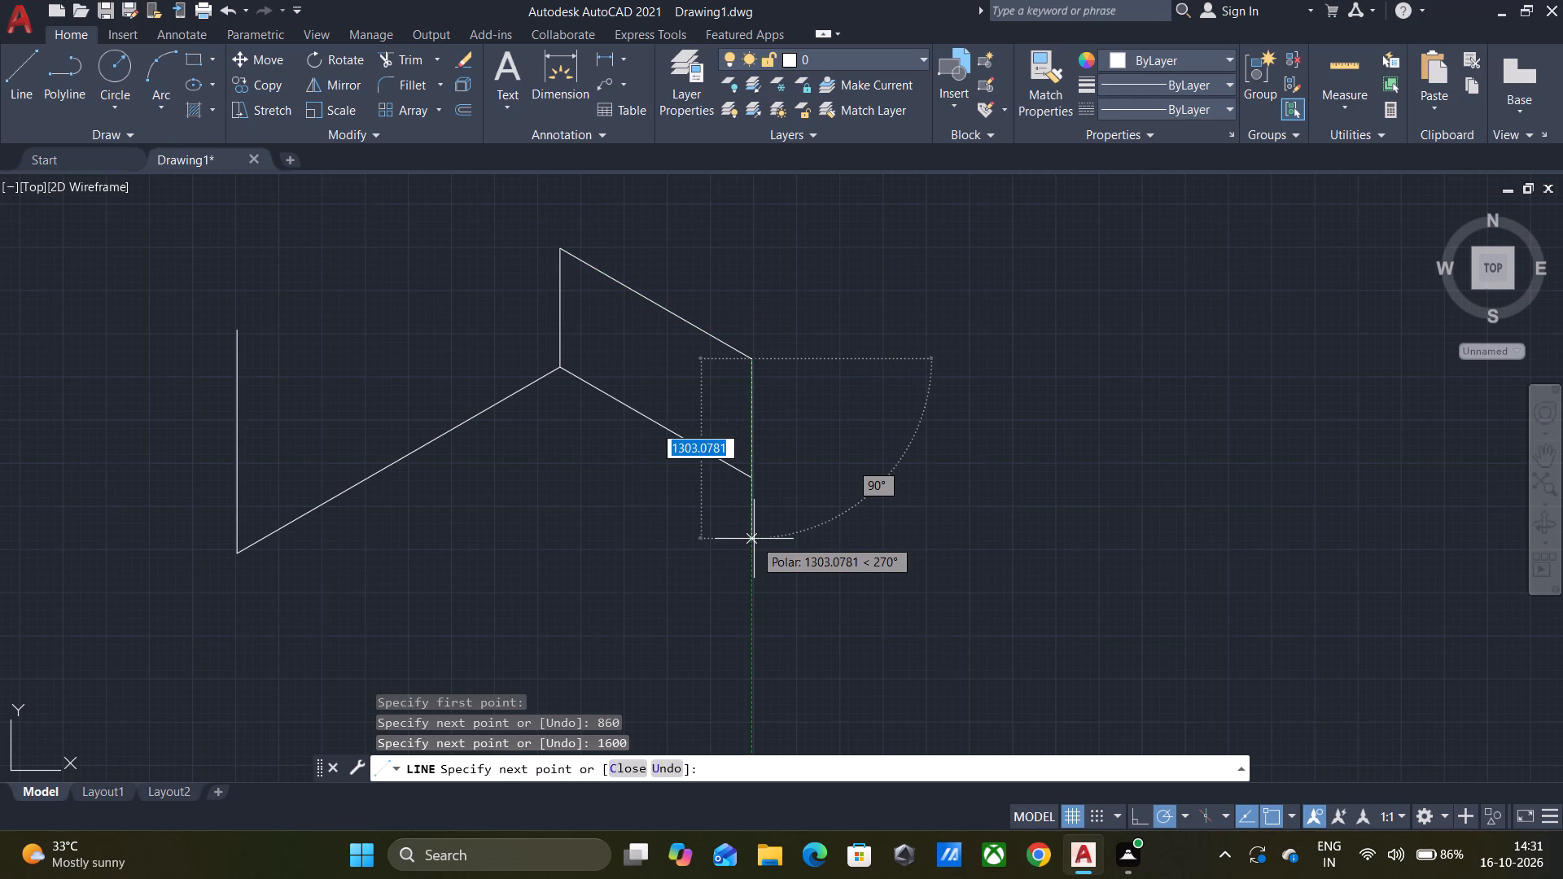
{"action": "type", "text": "860"}
{"action": "key", "text": "Return"}
{"action": "key", "text": "space"}
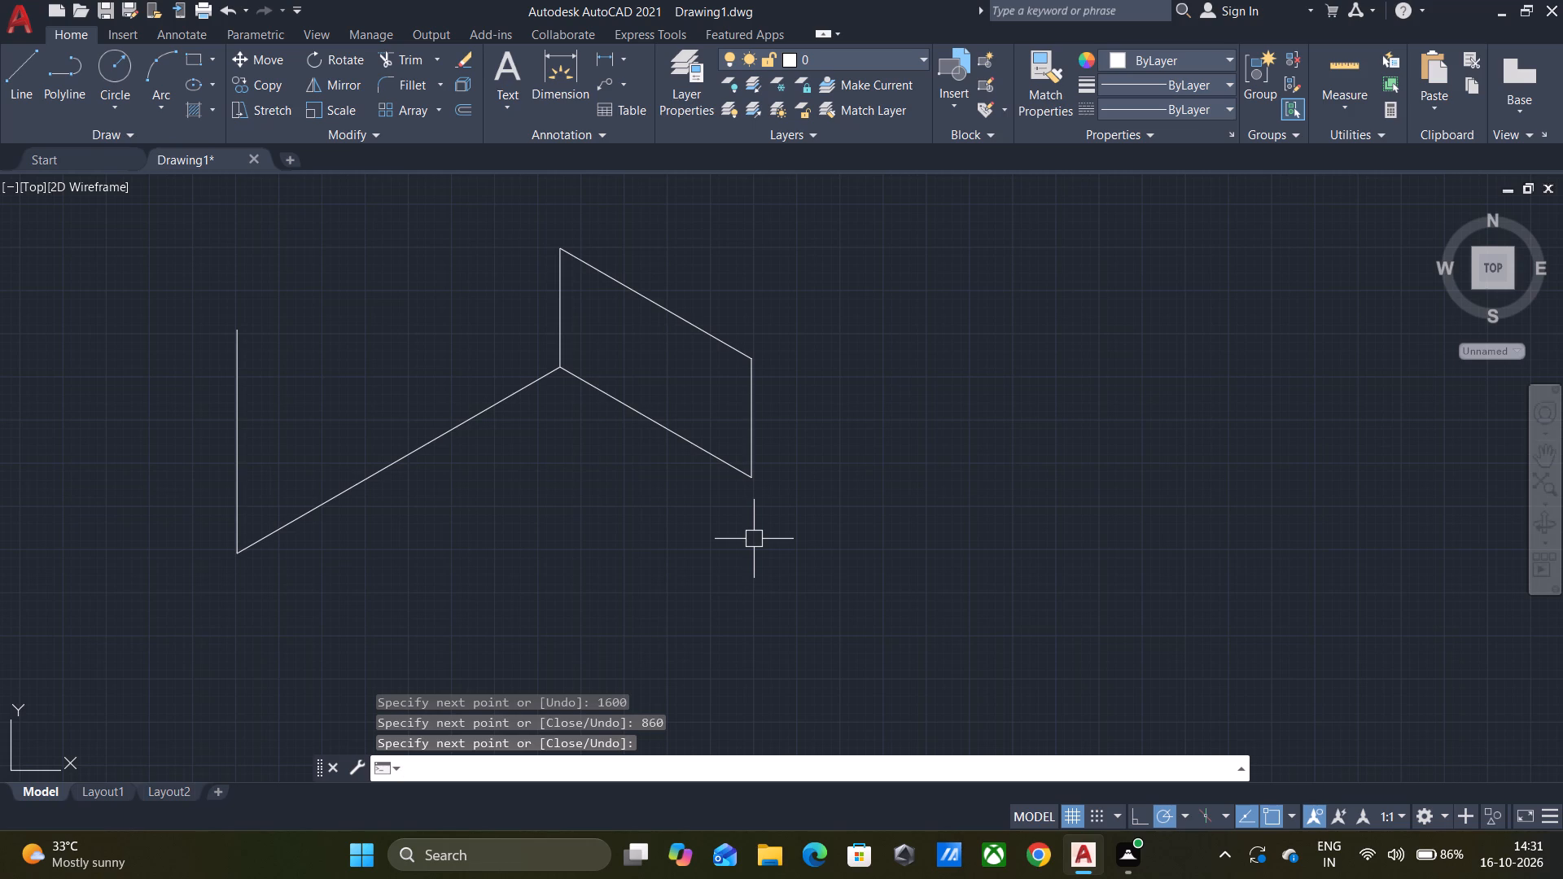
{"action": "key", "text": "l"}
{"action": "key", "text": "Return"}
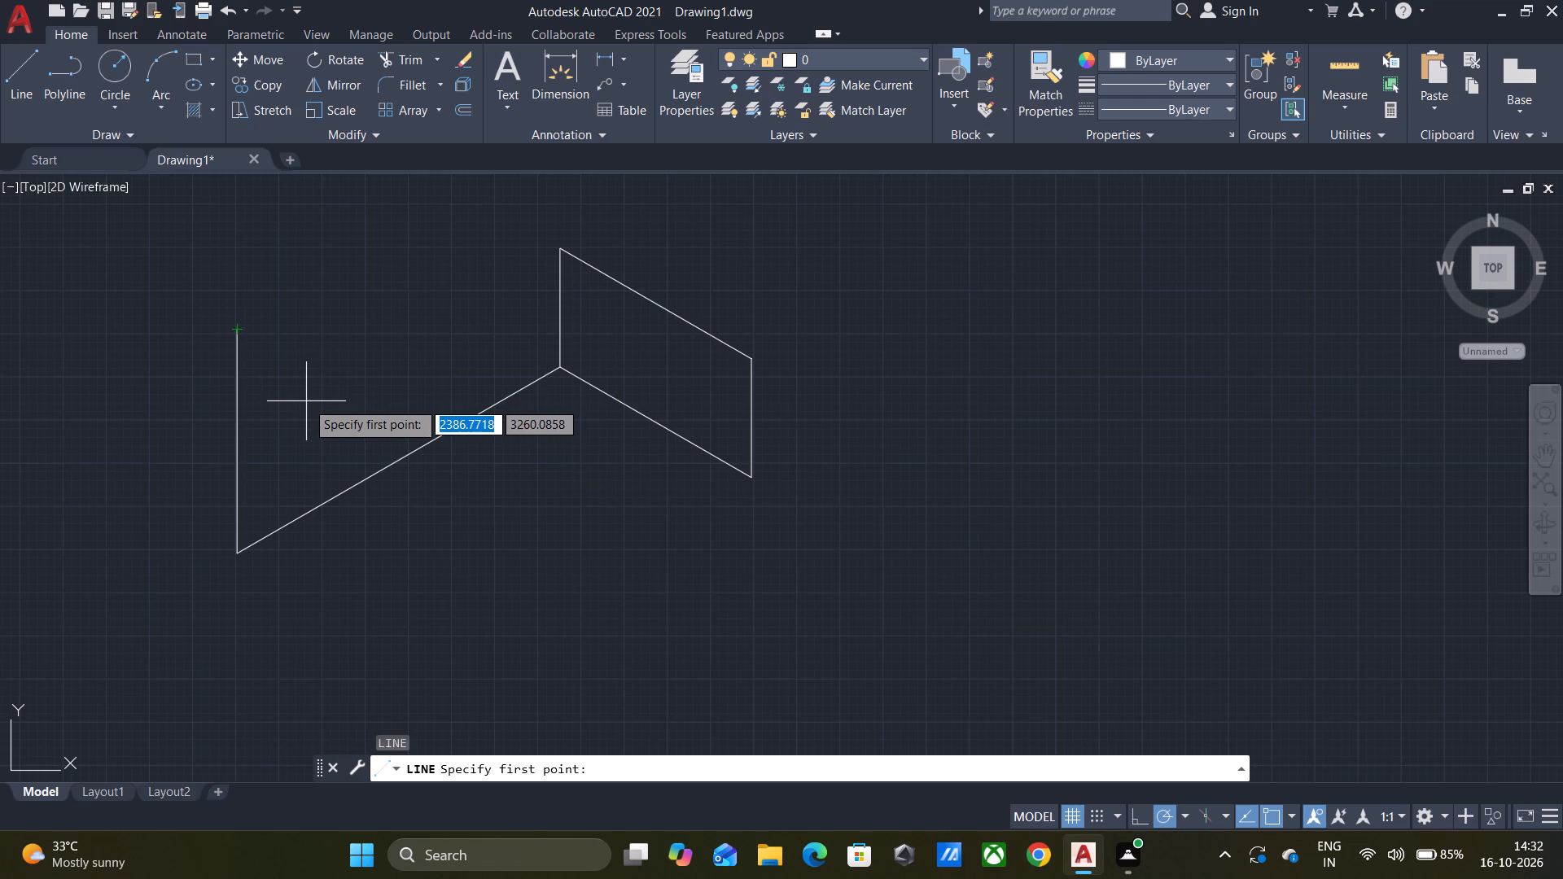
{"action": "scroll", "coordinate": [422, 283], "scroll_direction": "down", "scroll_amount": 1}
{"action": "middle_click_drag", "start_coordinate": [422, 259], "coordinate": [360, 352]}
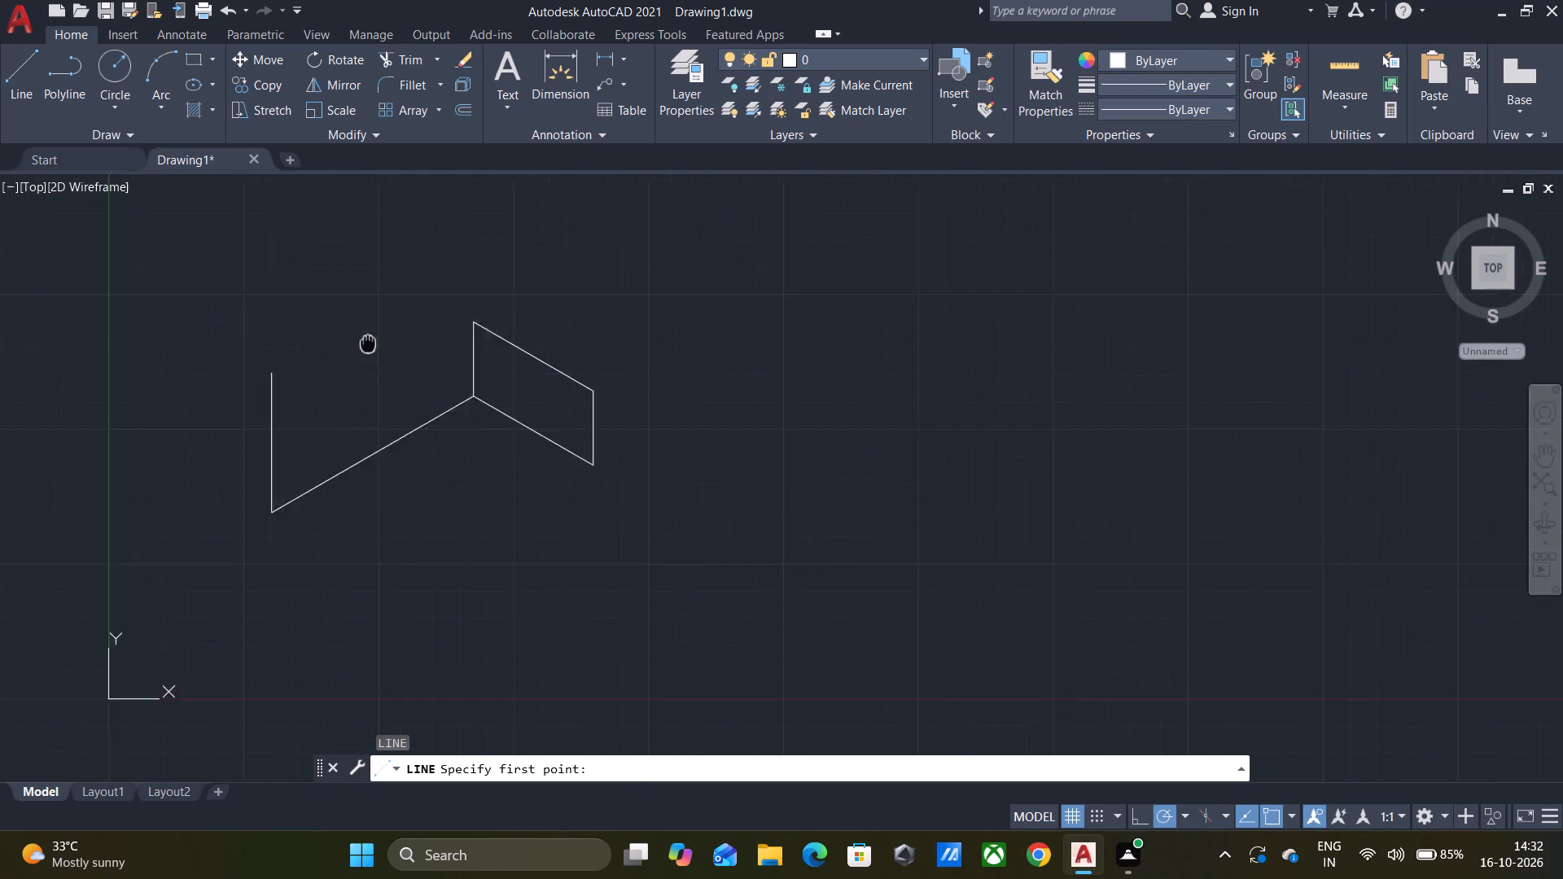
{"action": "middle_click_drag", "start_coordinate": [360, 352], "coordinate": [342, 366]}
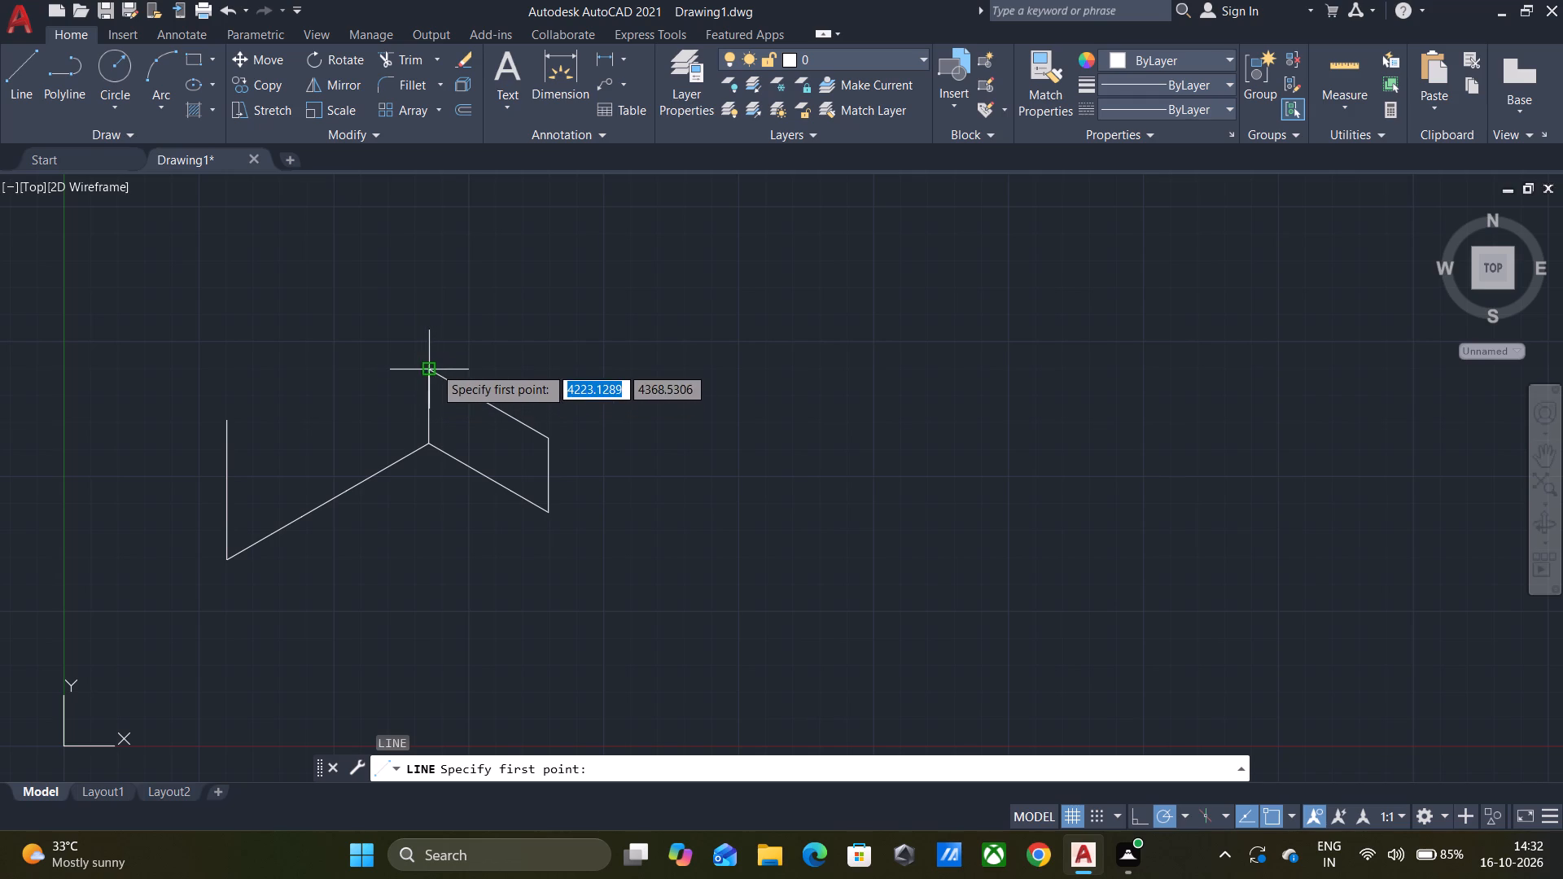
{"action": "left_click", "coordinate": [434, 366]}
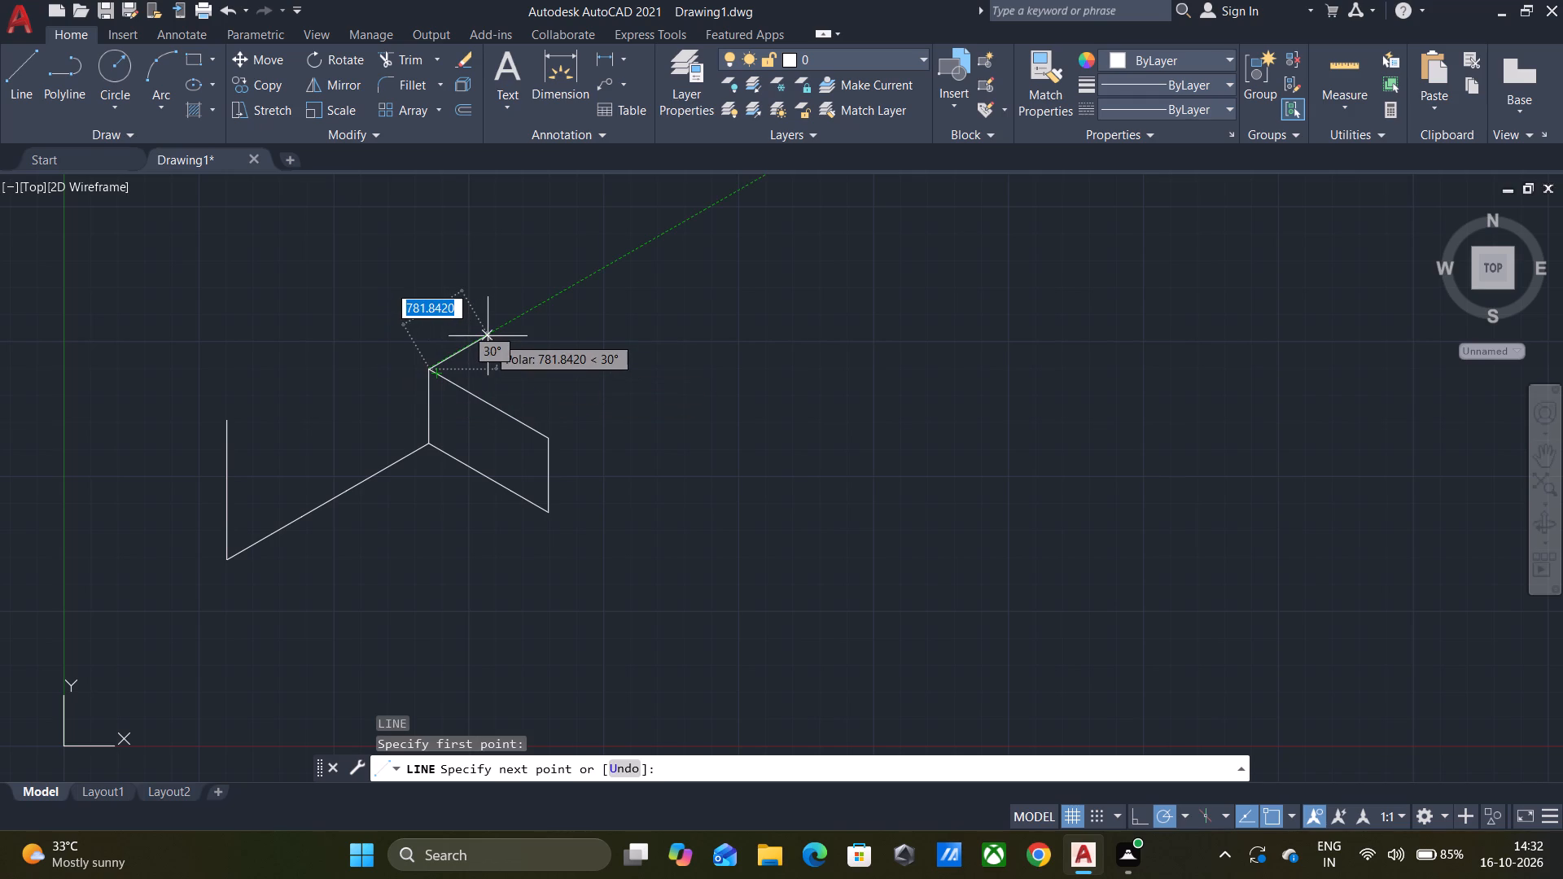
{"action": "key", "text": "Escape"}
Start a line from the upper endpoint of the parallelogram's right vertical edge.
{"action": "key", "text": "space"}
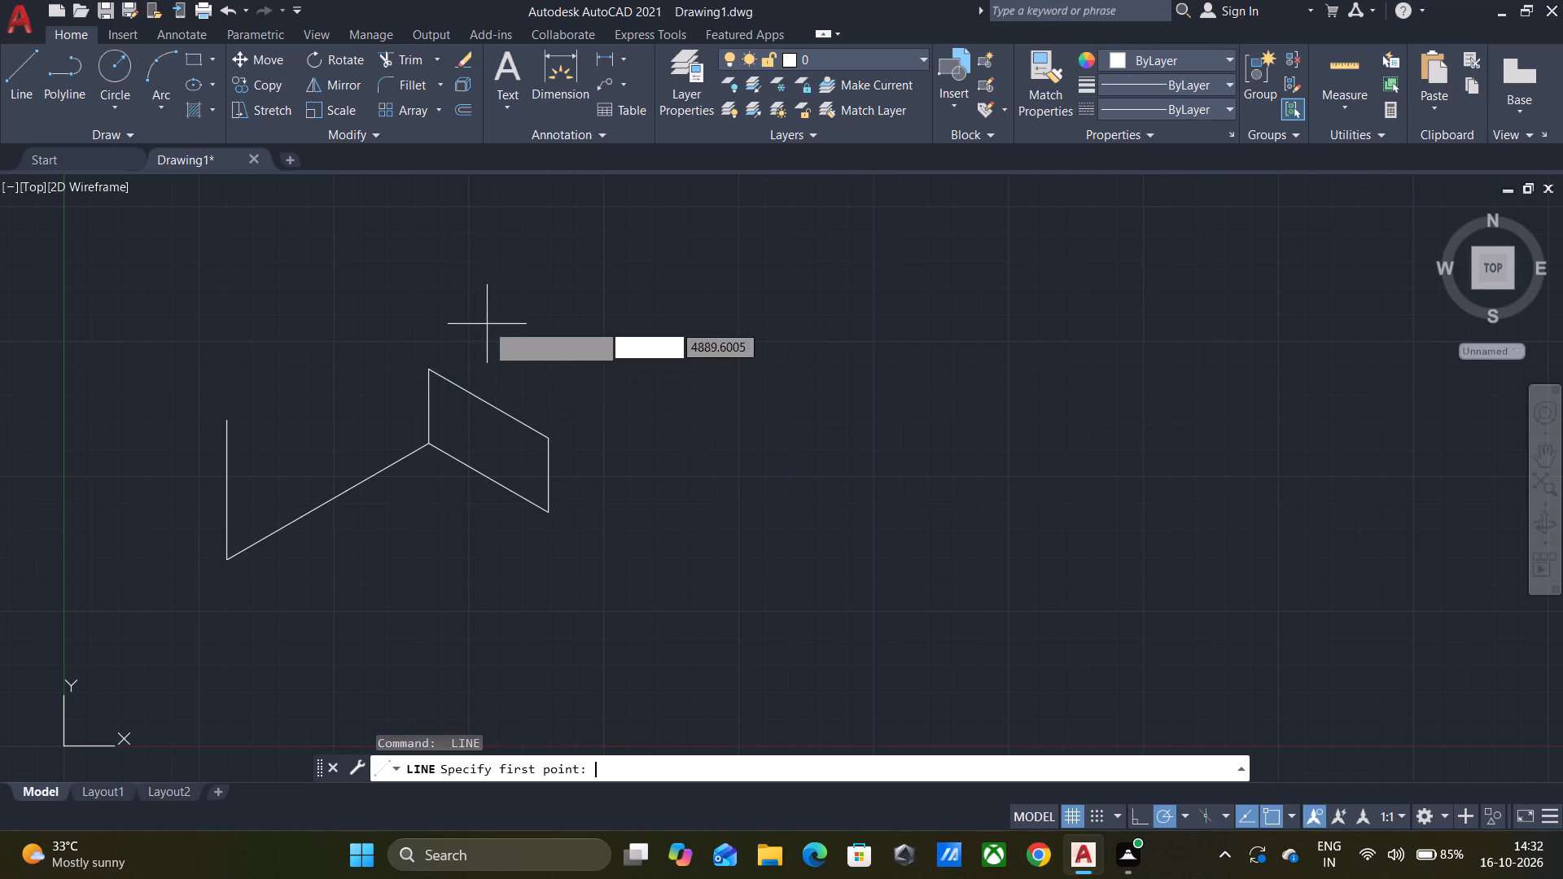
{"action": "left_click", "coordinate": [549, 436]}
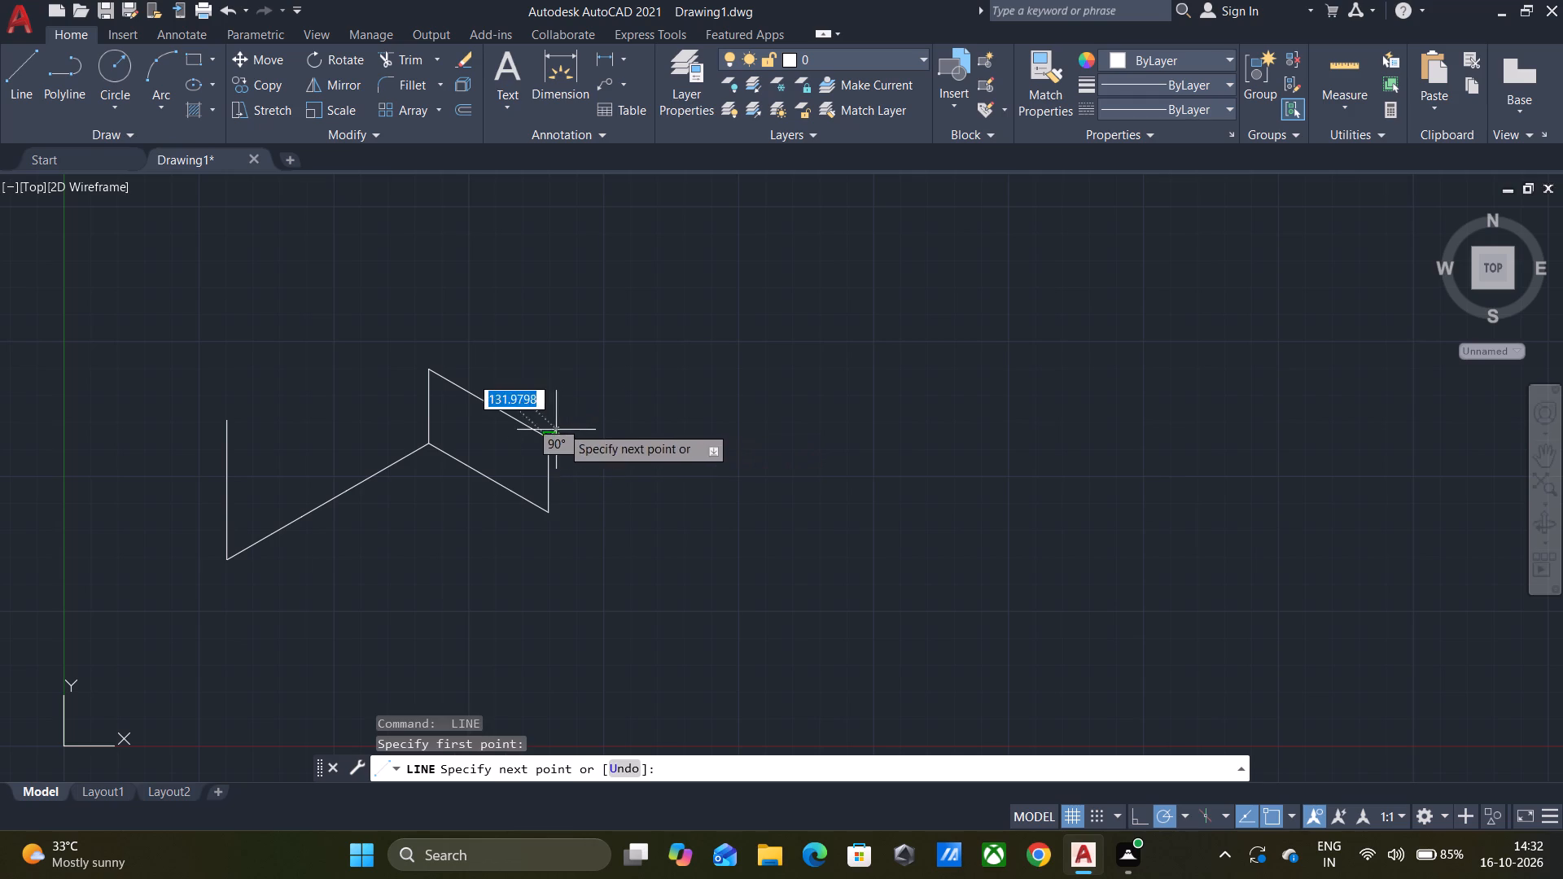
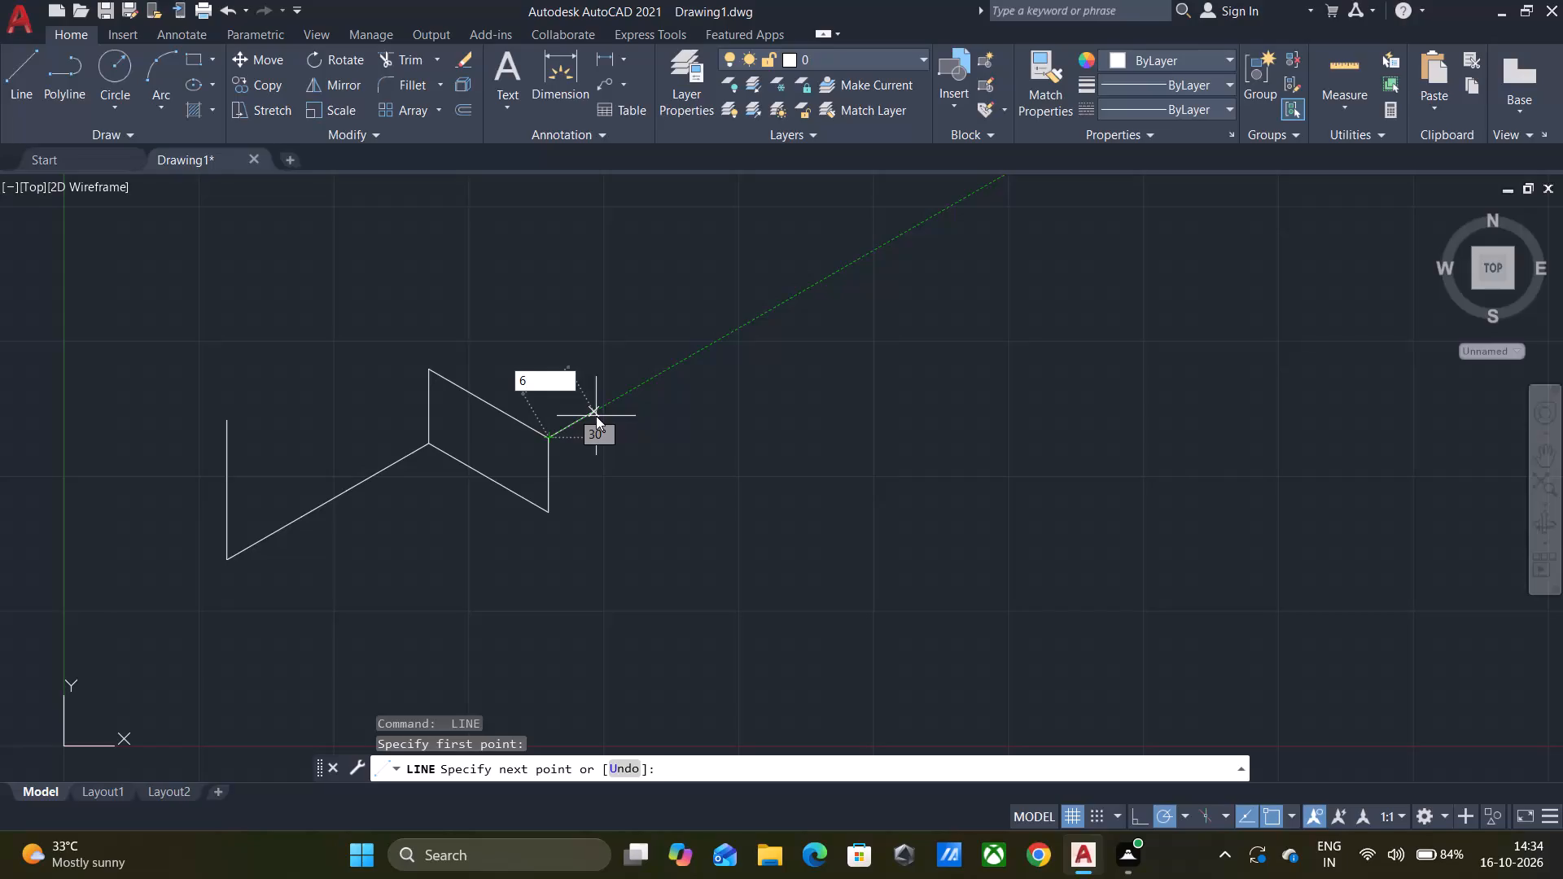
Complete the block's side face with connected lines: 800 units at 30°, 860 units down, and 800 units at 210°.
{"action": "key", "text": "BackSpace"}
{"action": "type", "text": "800"}
{"action": "key", "text": "Return"}
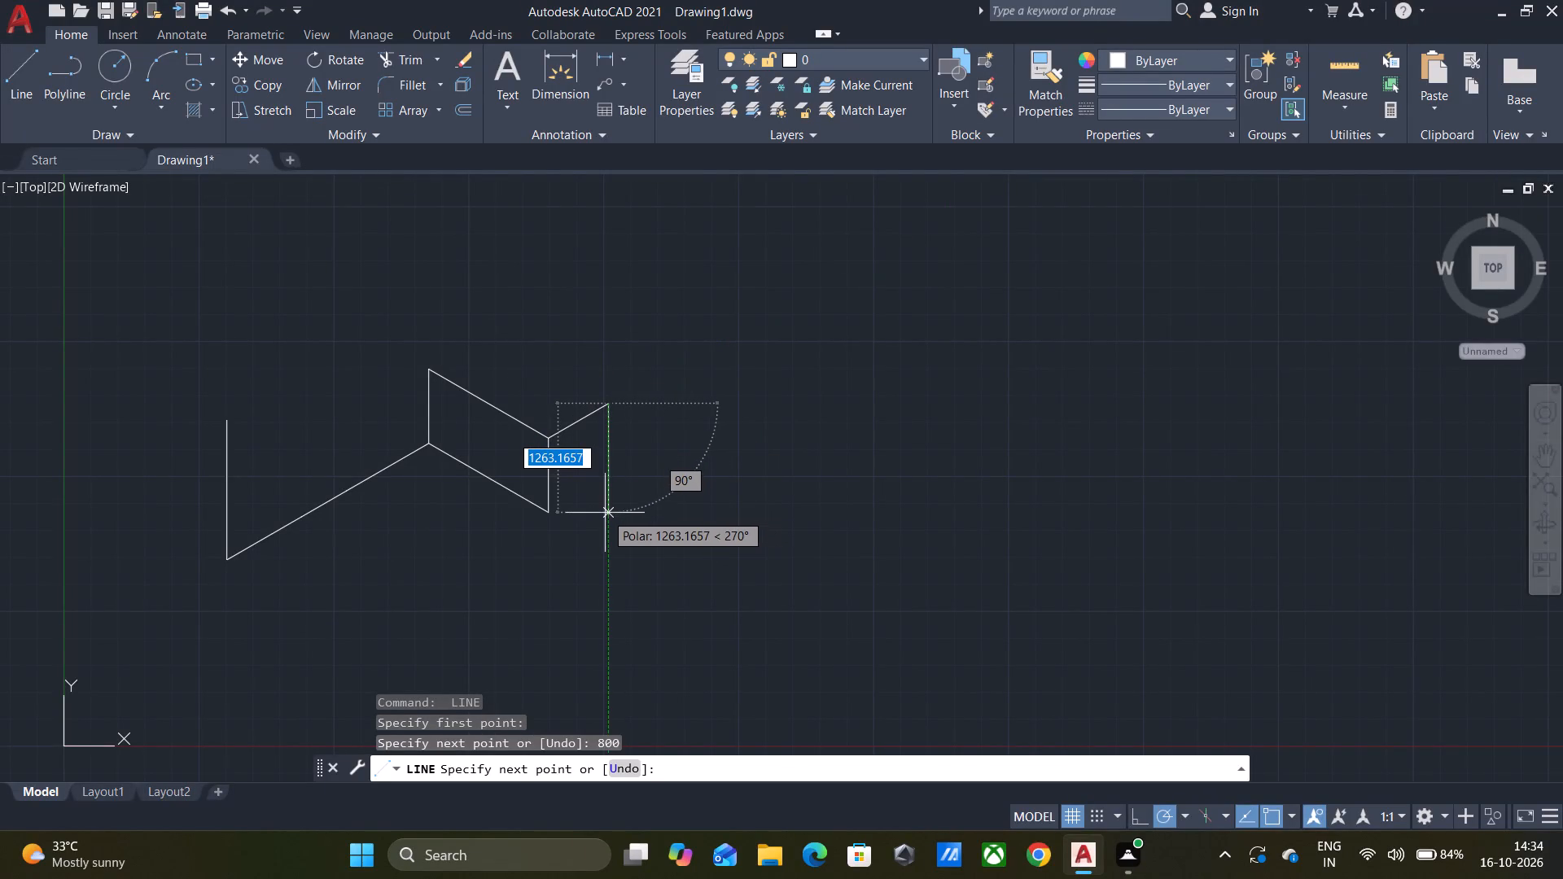
{"action": "type", "text": "860"}
{"action": "key", "text": "Return"}
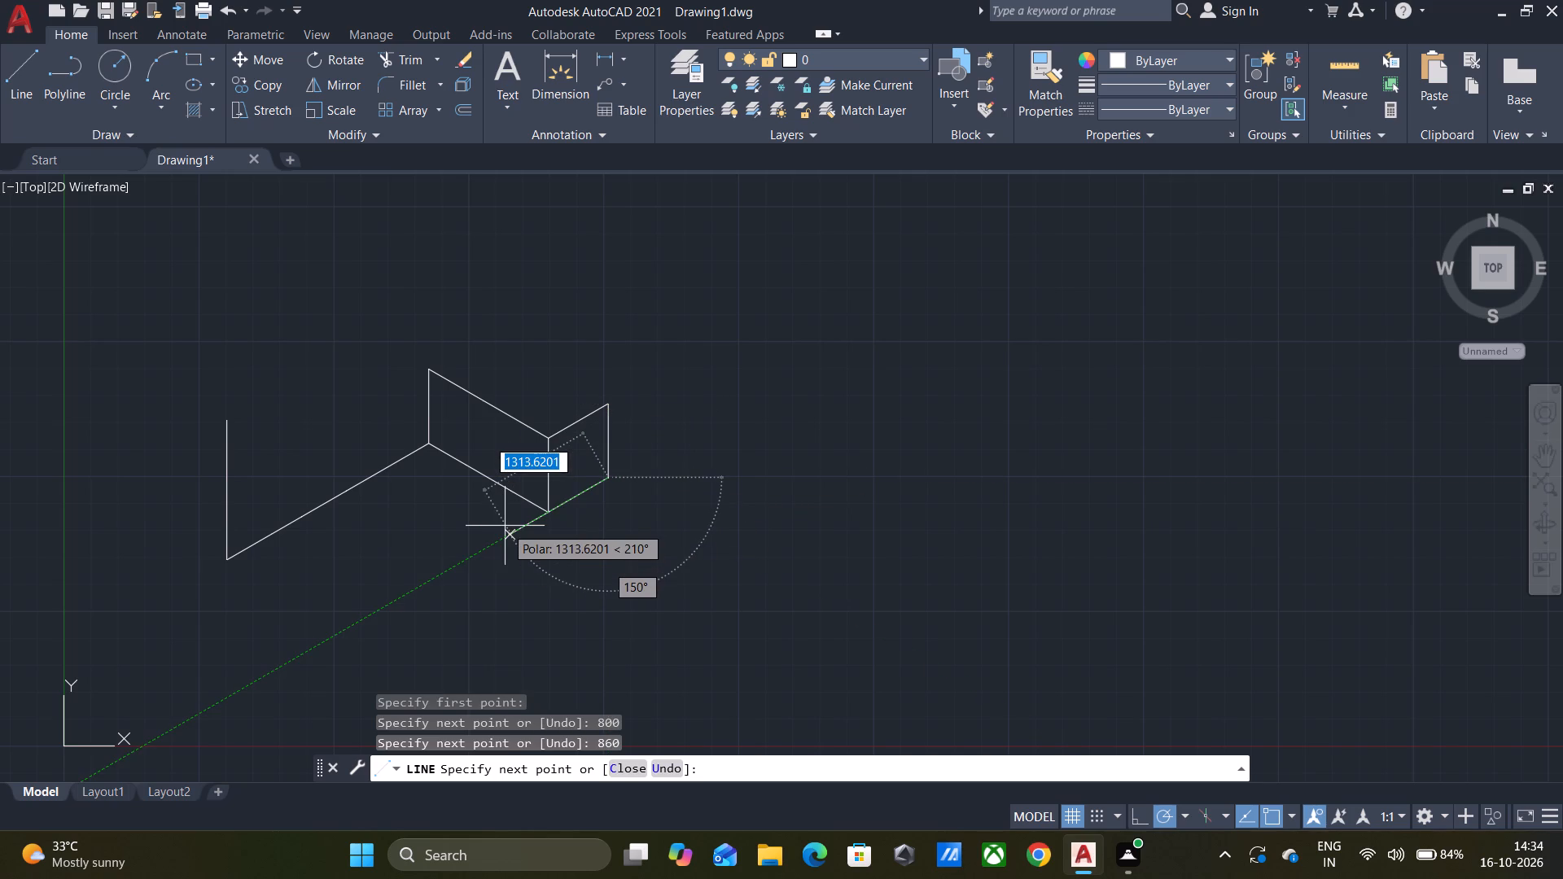
{"action": "type", "text": "800"}
{"action": "key", "text": "Return"}
{"action": "key", "text": "space"}
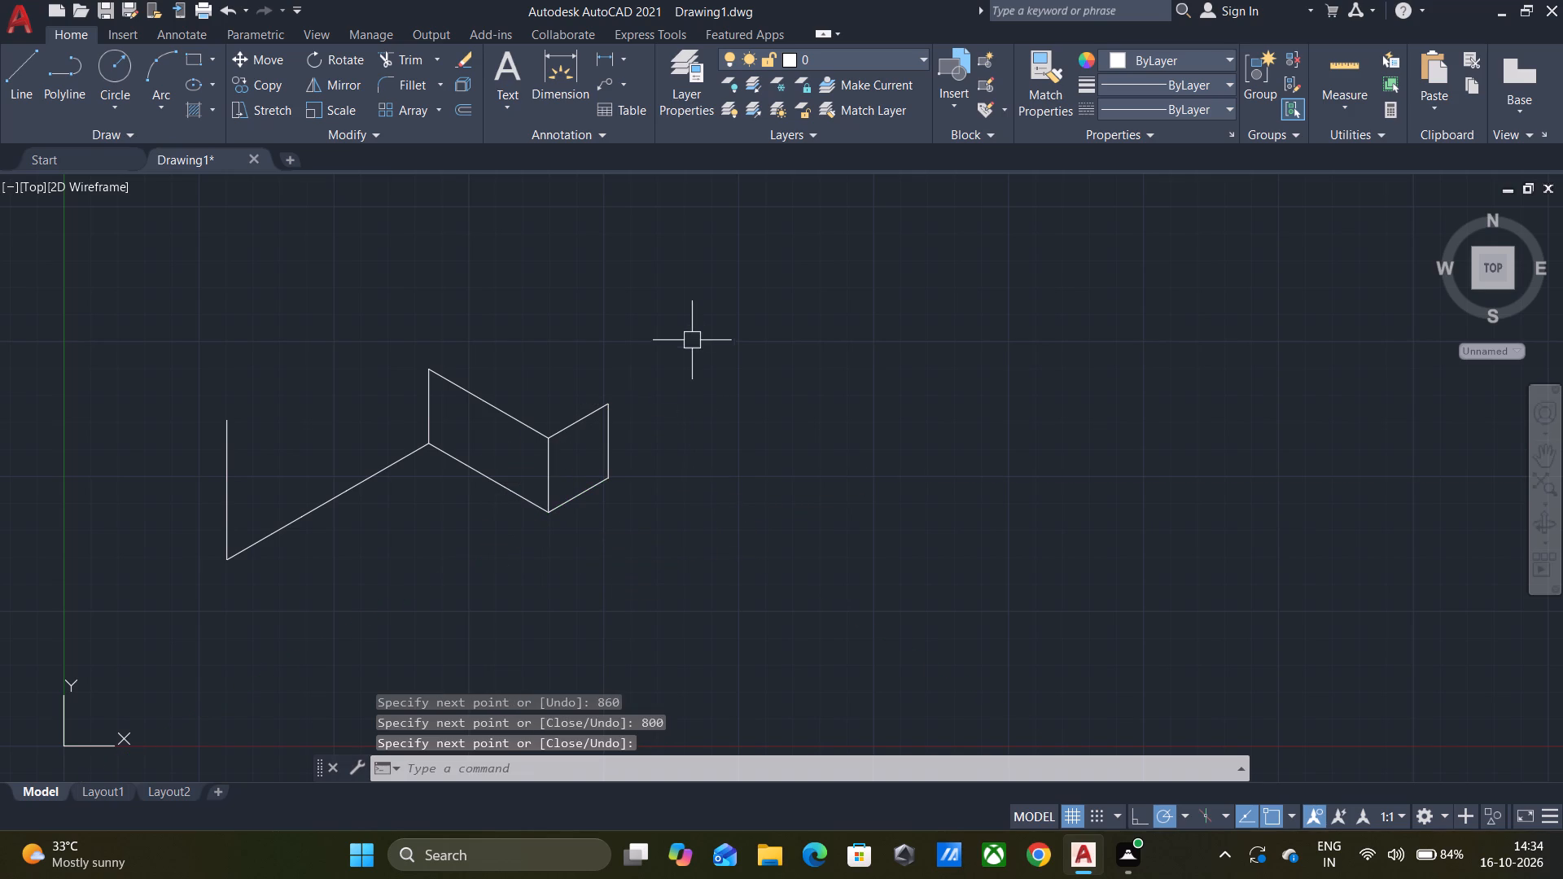
Close the block's top face from its far side corner with lines 1600 units at 150° and 800 units at 210°.
{"action": "key", "text": "l"}
{"action": "key", "text": "Return"}
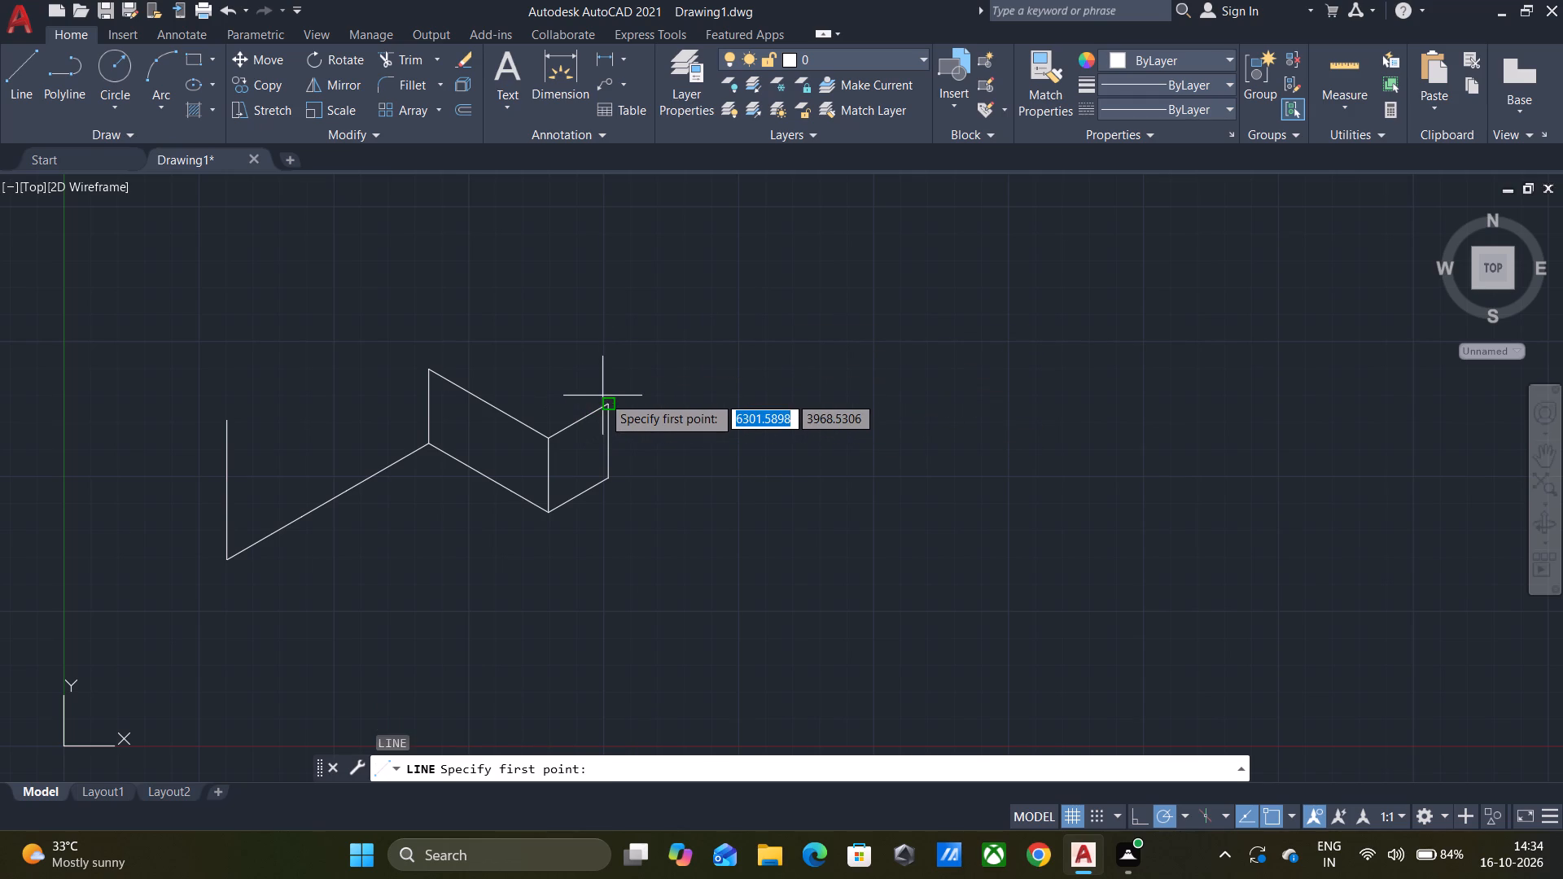
{"action": "left_click", "coordinate": [610, 400]}
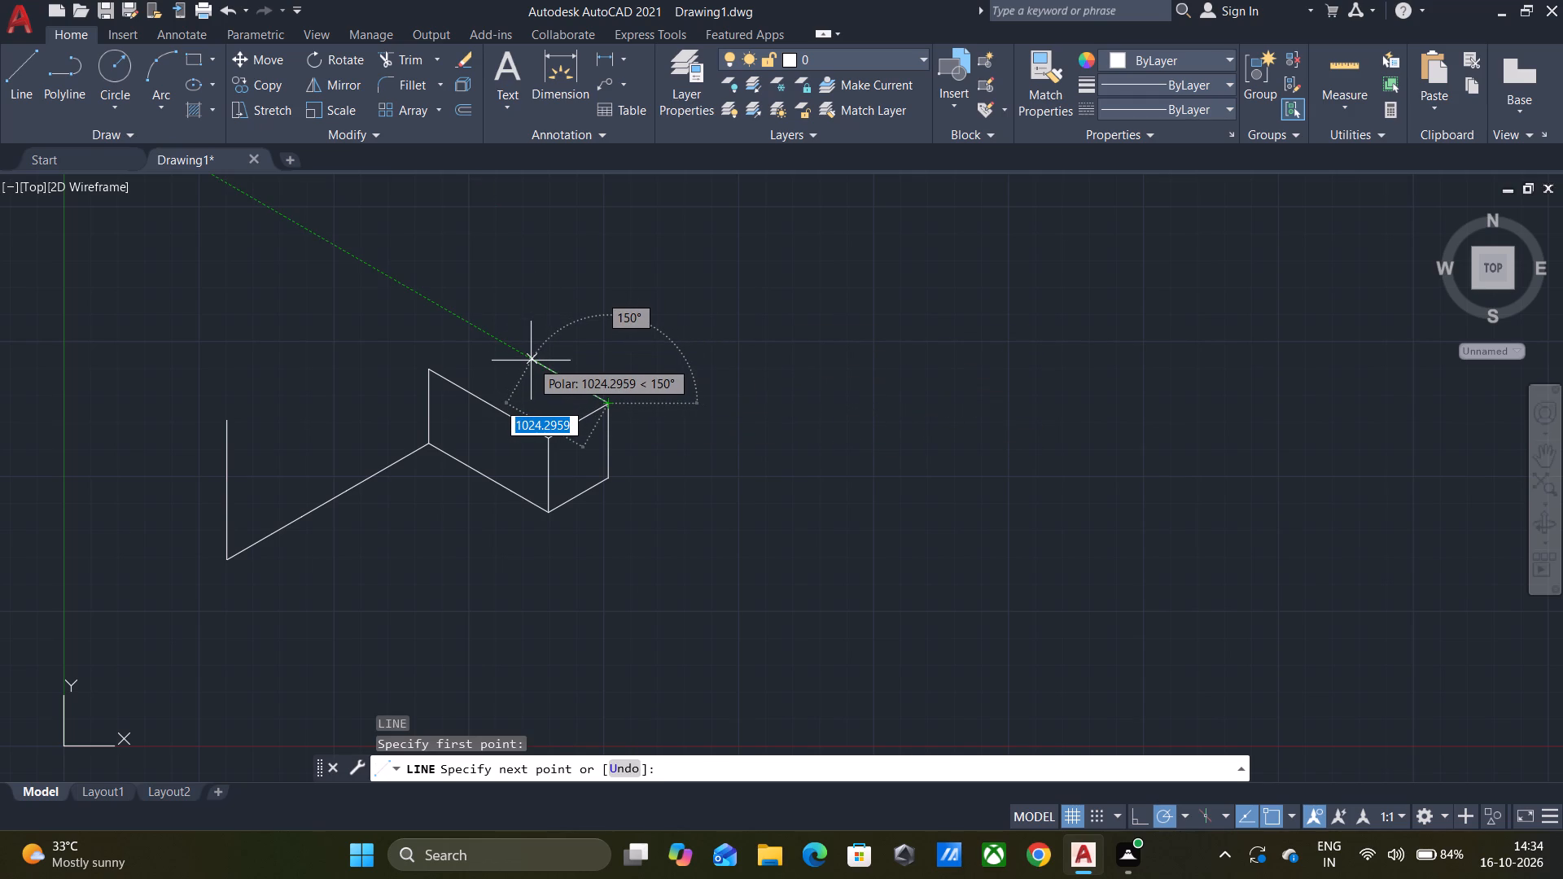
{"action": "type", "text": "1600"}
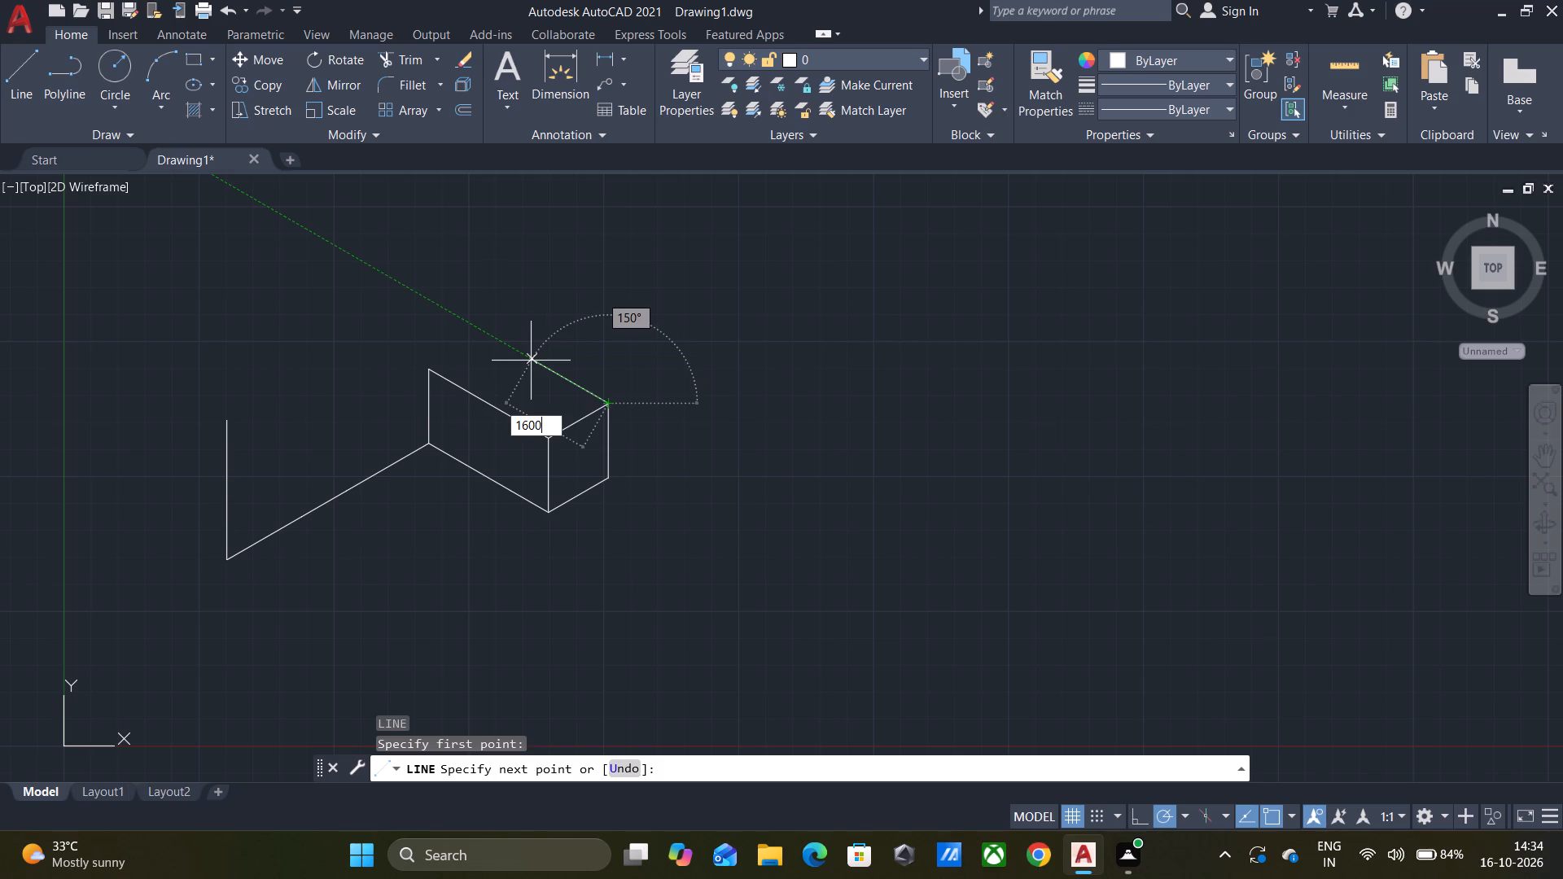
{"action": "key", "text": "Return"}
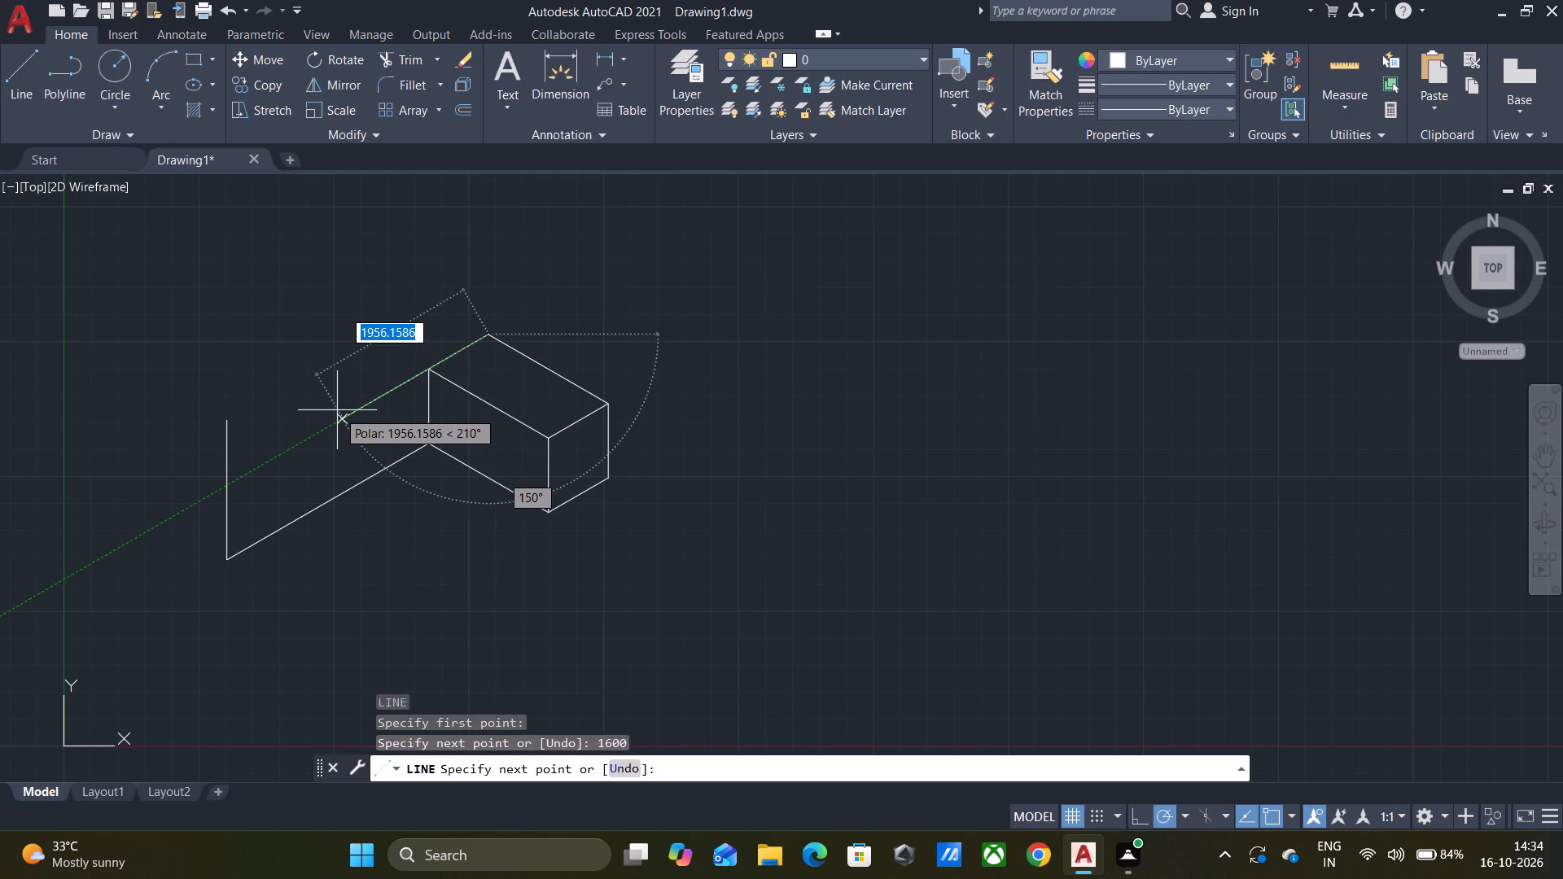
{"action": "type", "text": "800"}
{"action": "key", "text": "Return"}
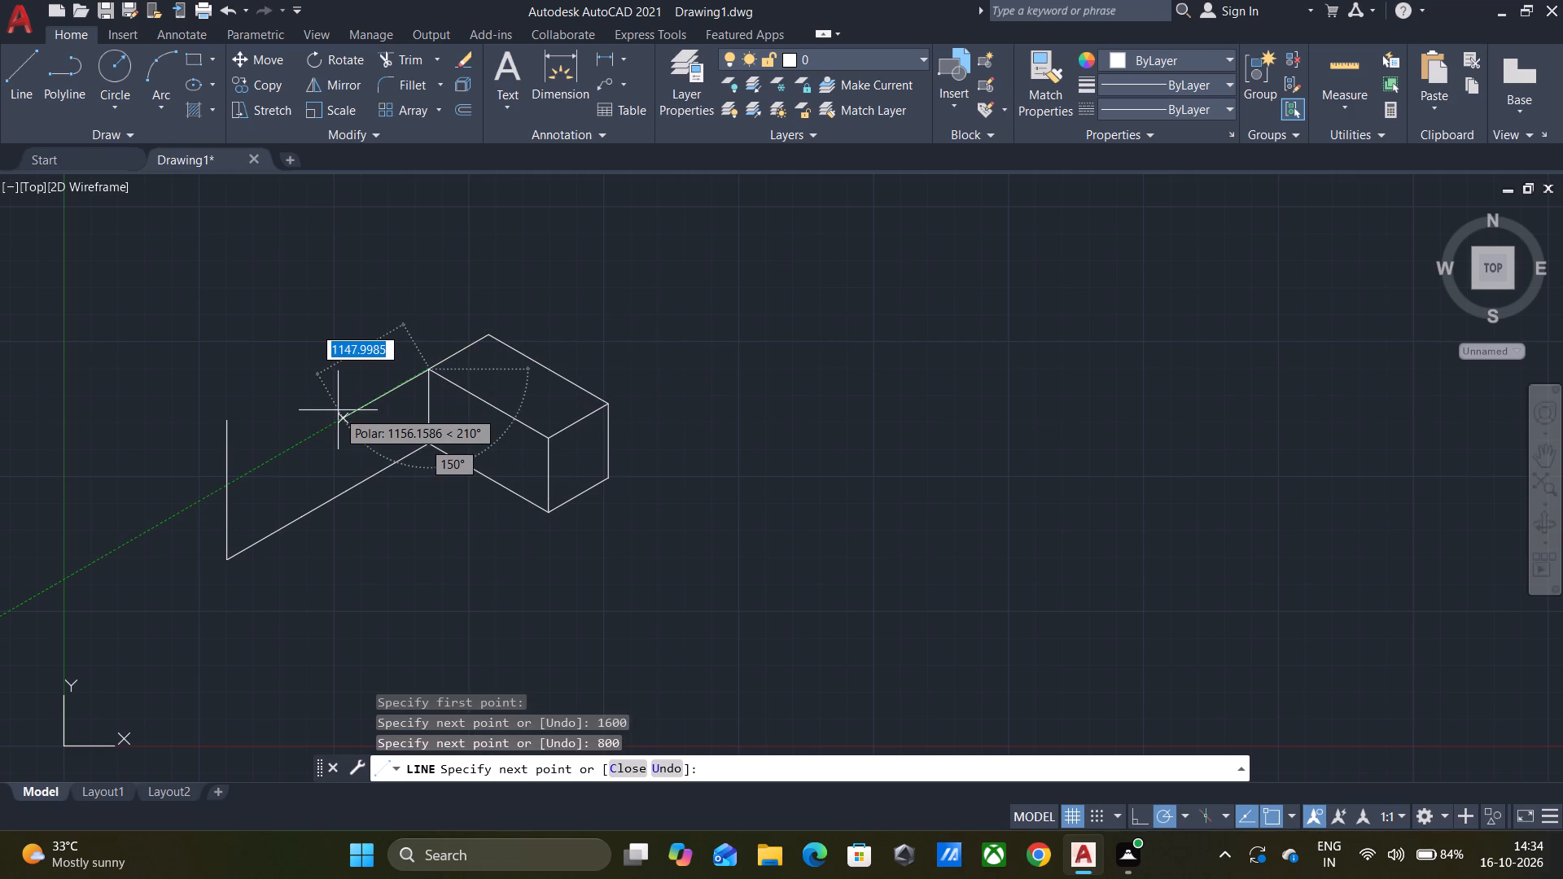
{"action": "key", "text": "space"}
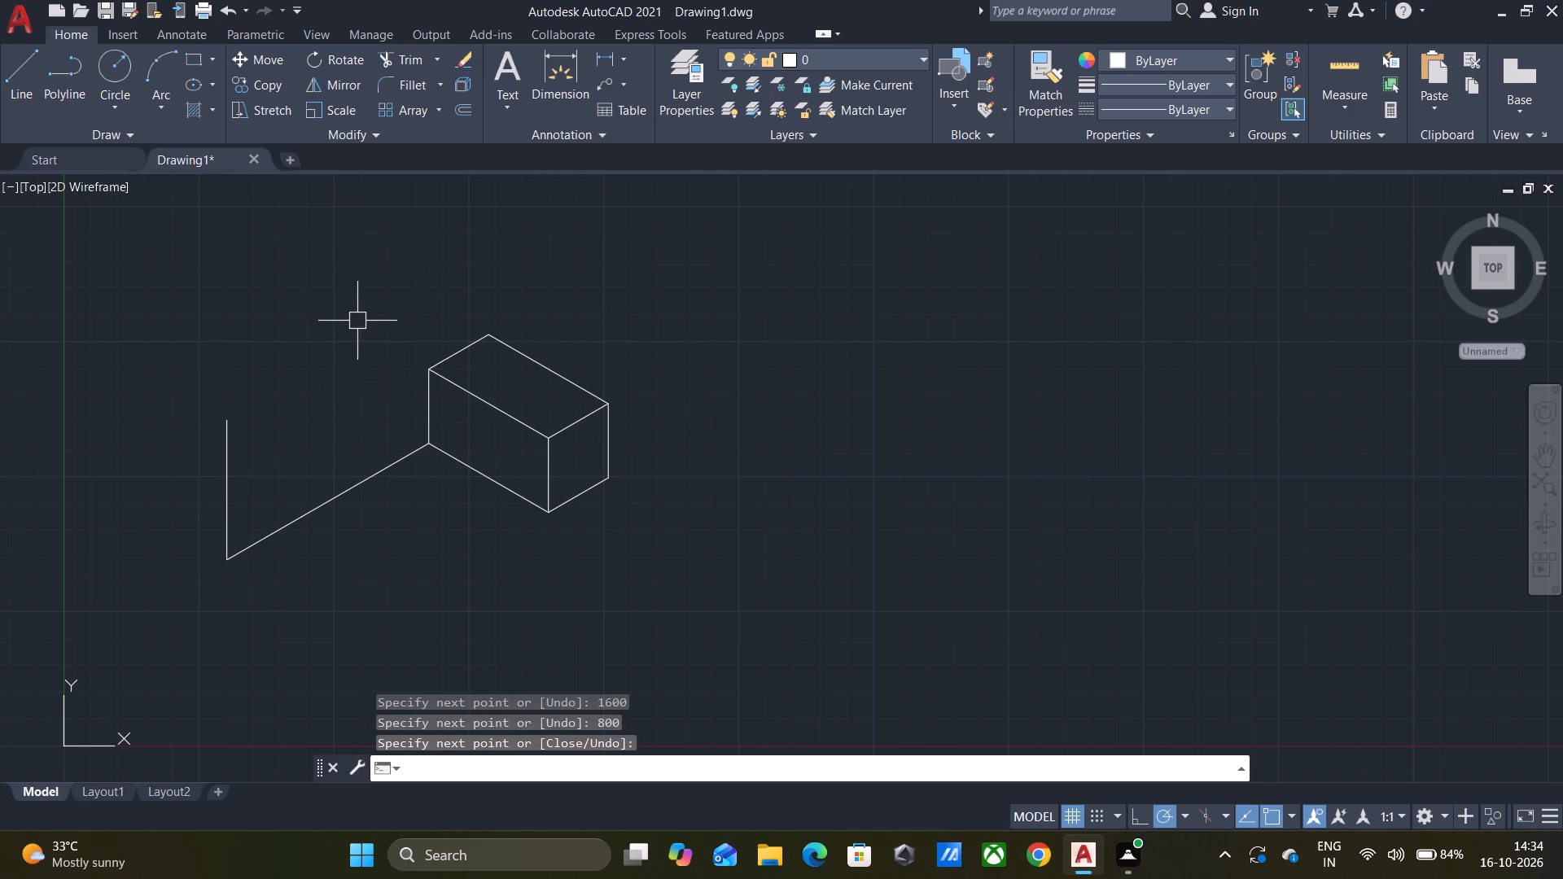
From the top of the tall vertical line, draw lines 600 units at 30° and 1620 units straight down to the slanted line.
{"action": "key", "text": "l"}
{"action": "key", "text": "Return"}
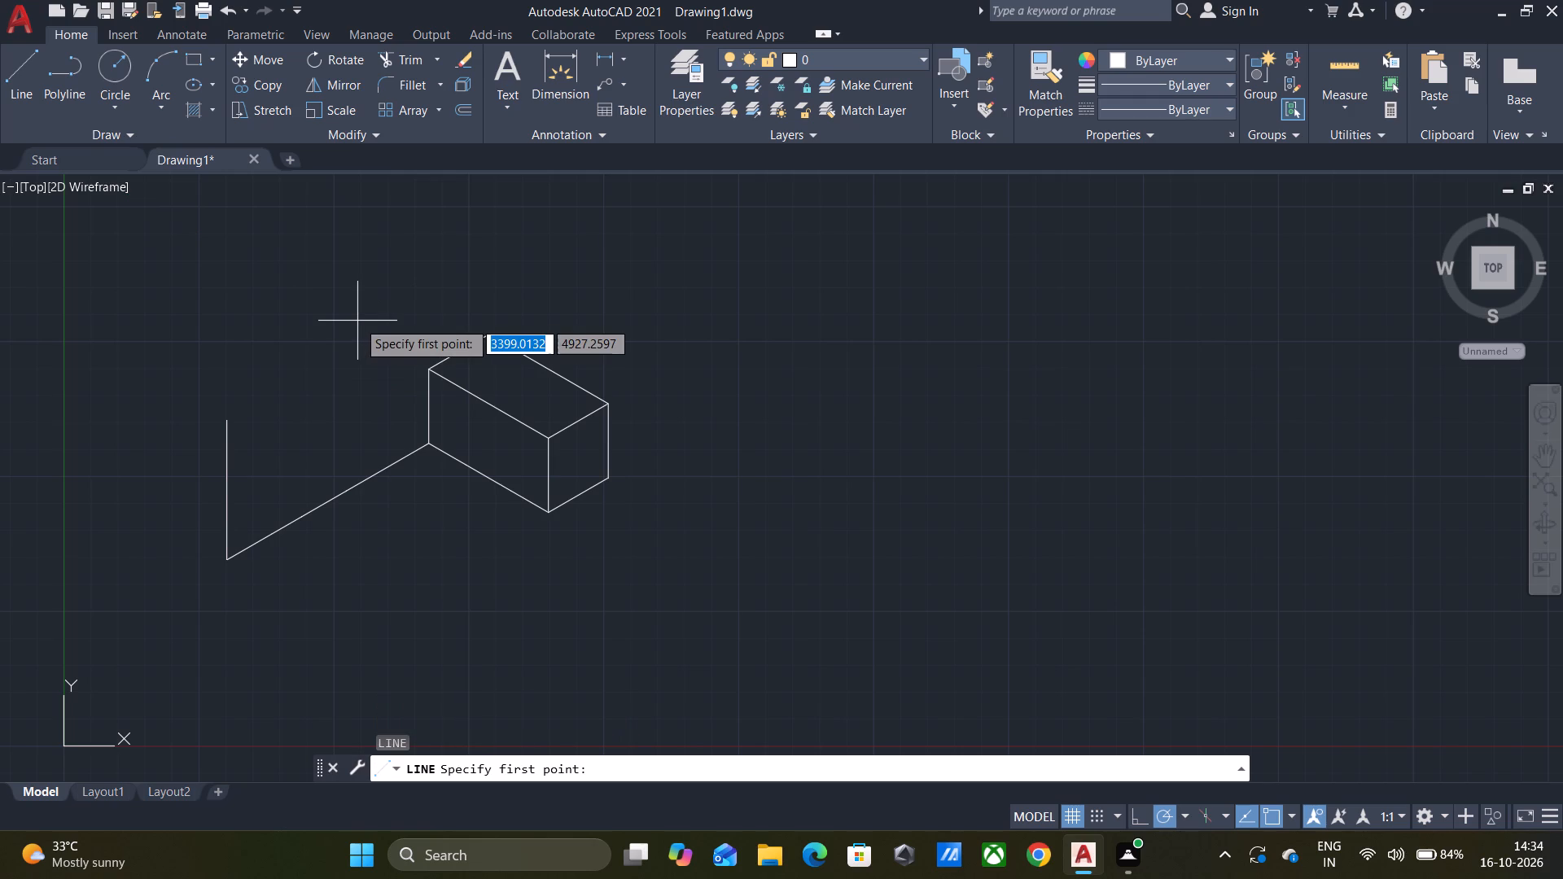
{"action": "left_click", "coordinate": [228, 418]}
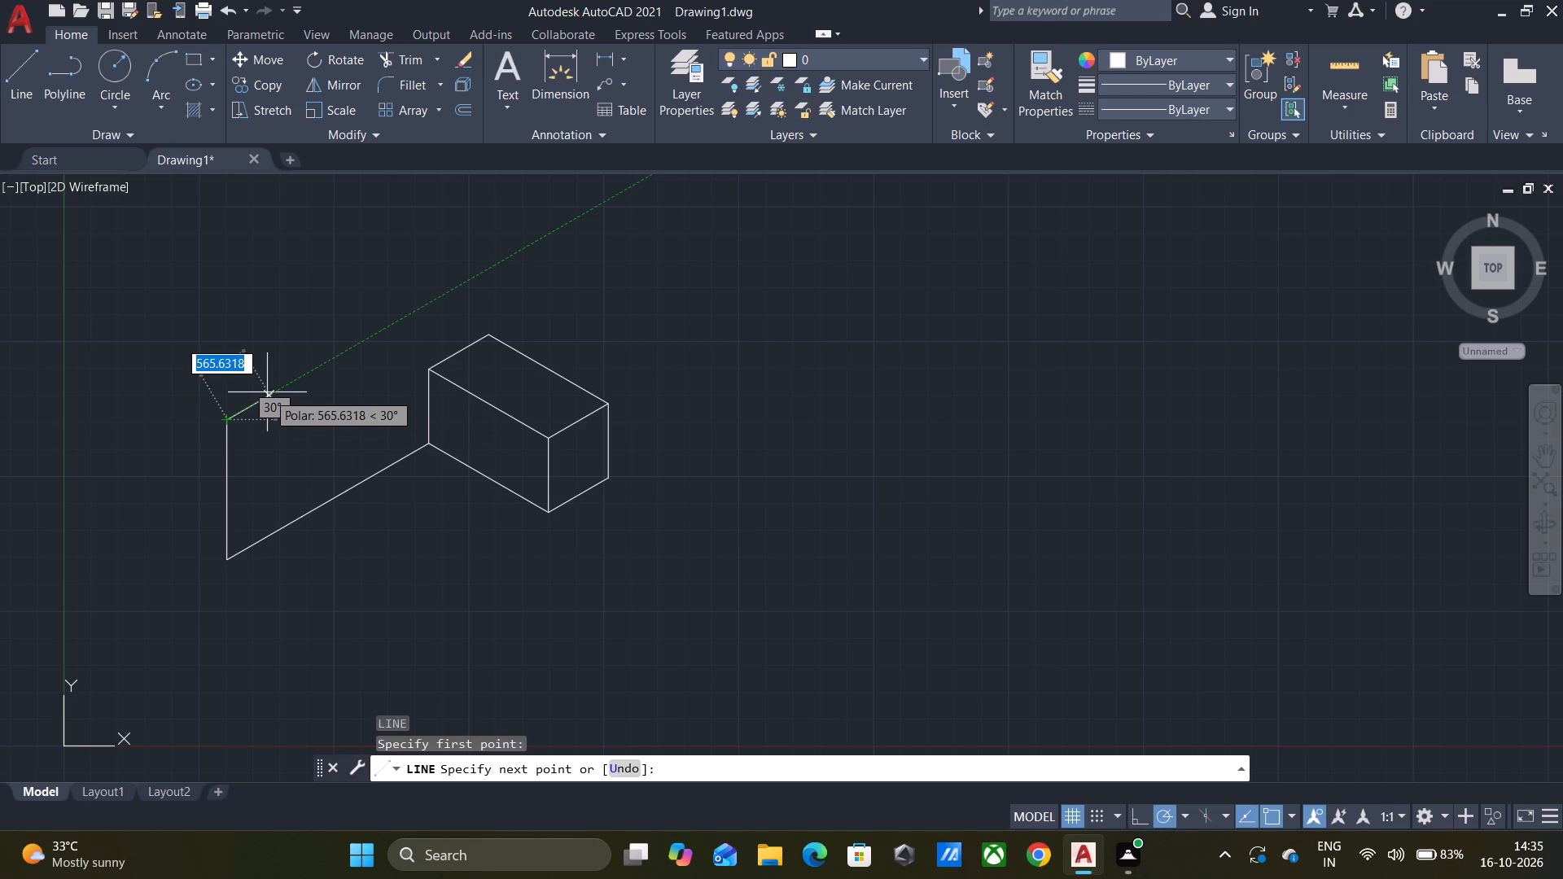
{"action": "type", "text": "600"}
{"action": "key", "text": "Return"}
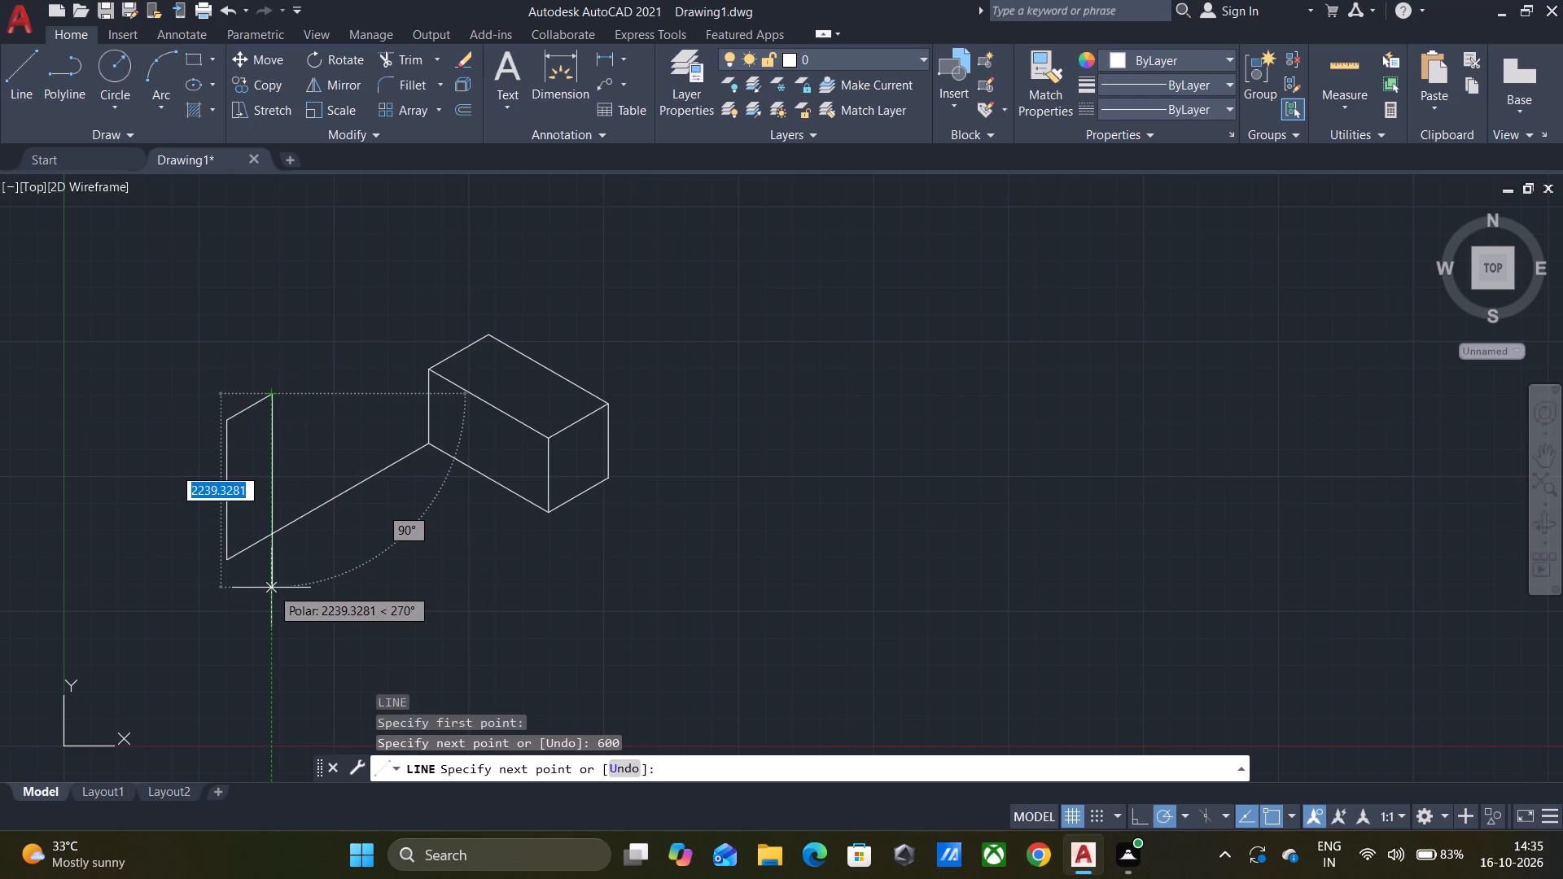
{"action": "type", "text": "1620"}
{"action": "key", "text": "Return"}
{"action": "key", "text": "space"}
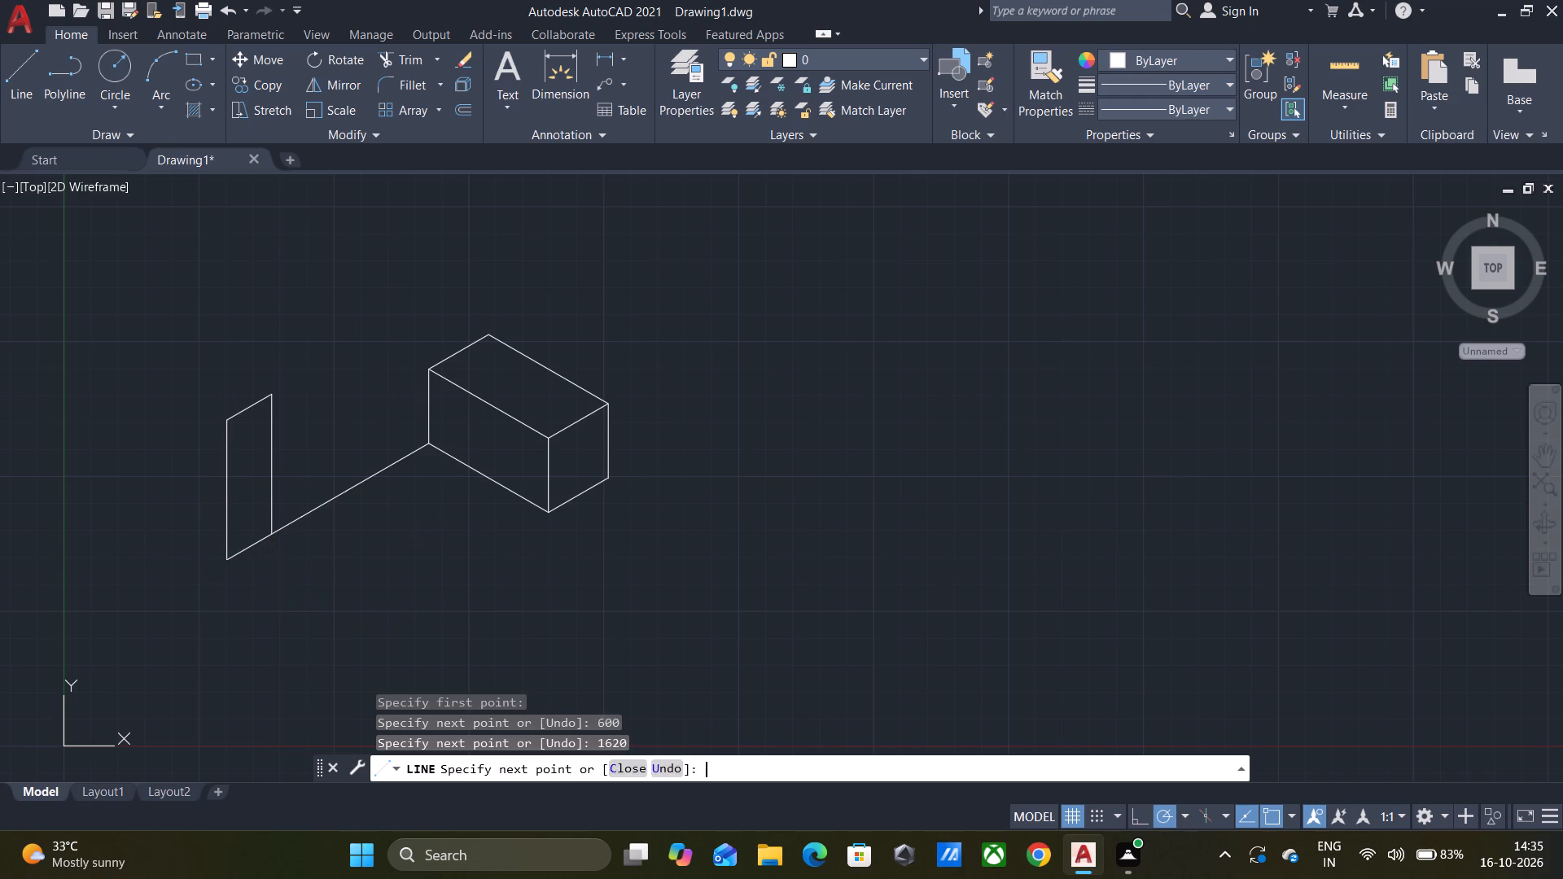
Start a line where the second 1620-unit vertical meets the long slanted line.
{"action": "key", "text": "l"}
{"action": "key", "text": "Return"}
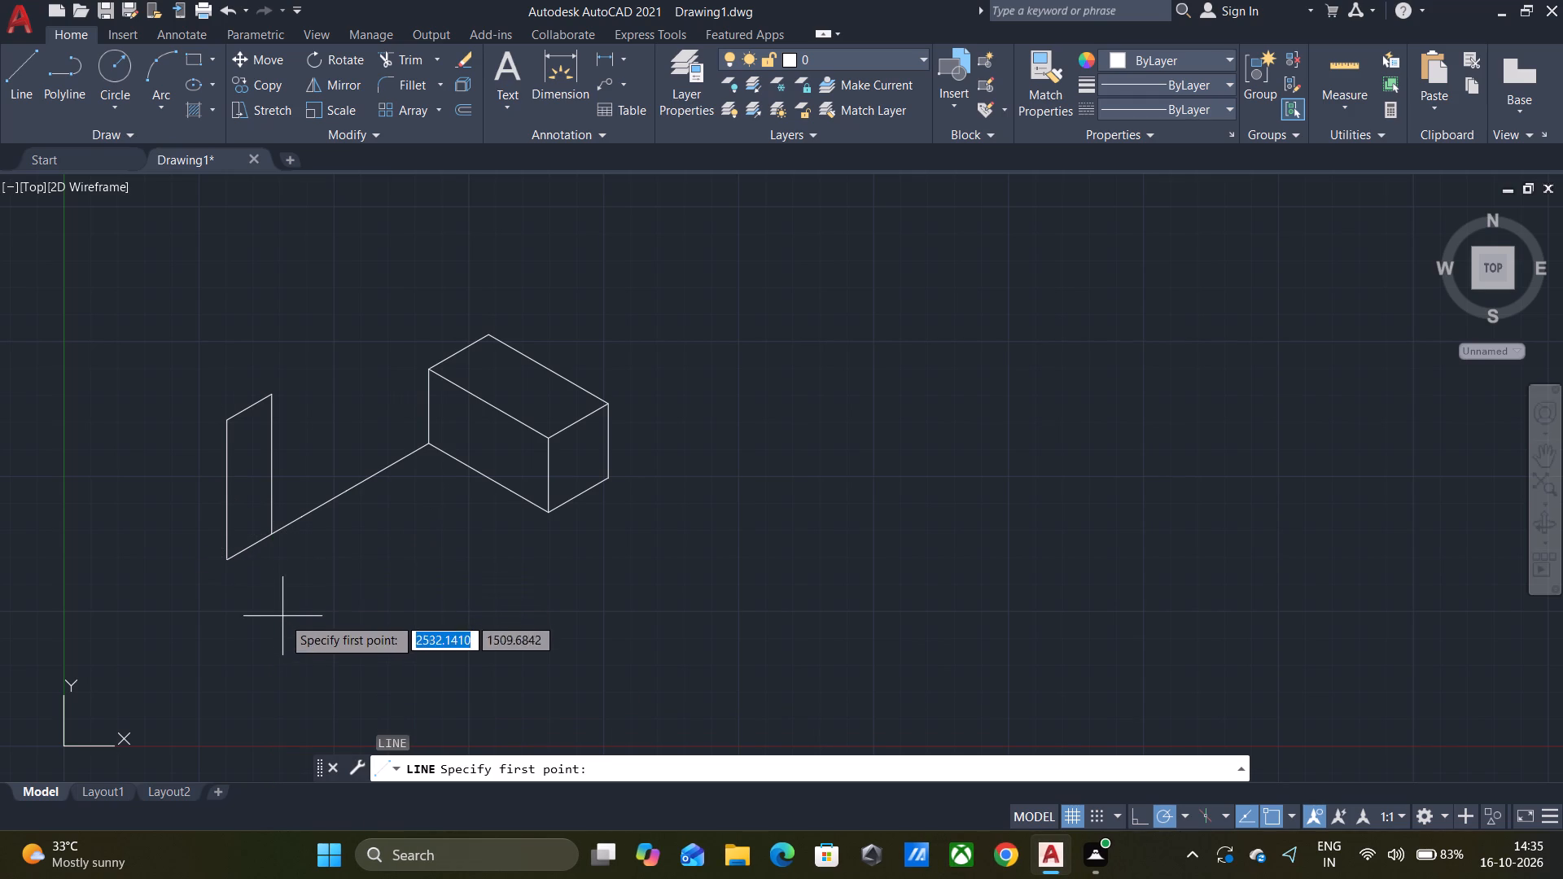
{"action": "left_click", "coordinate": [276, 537]}
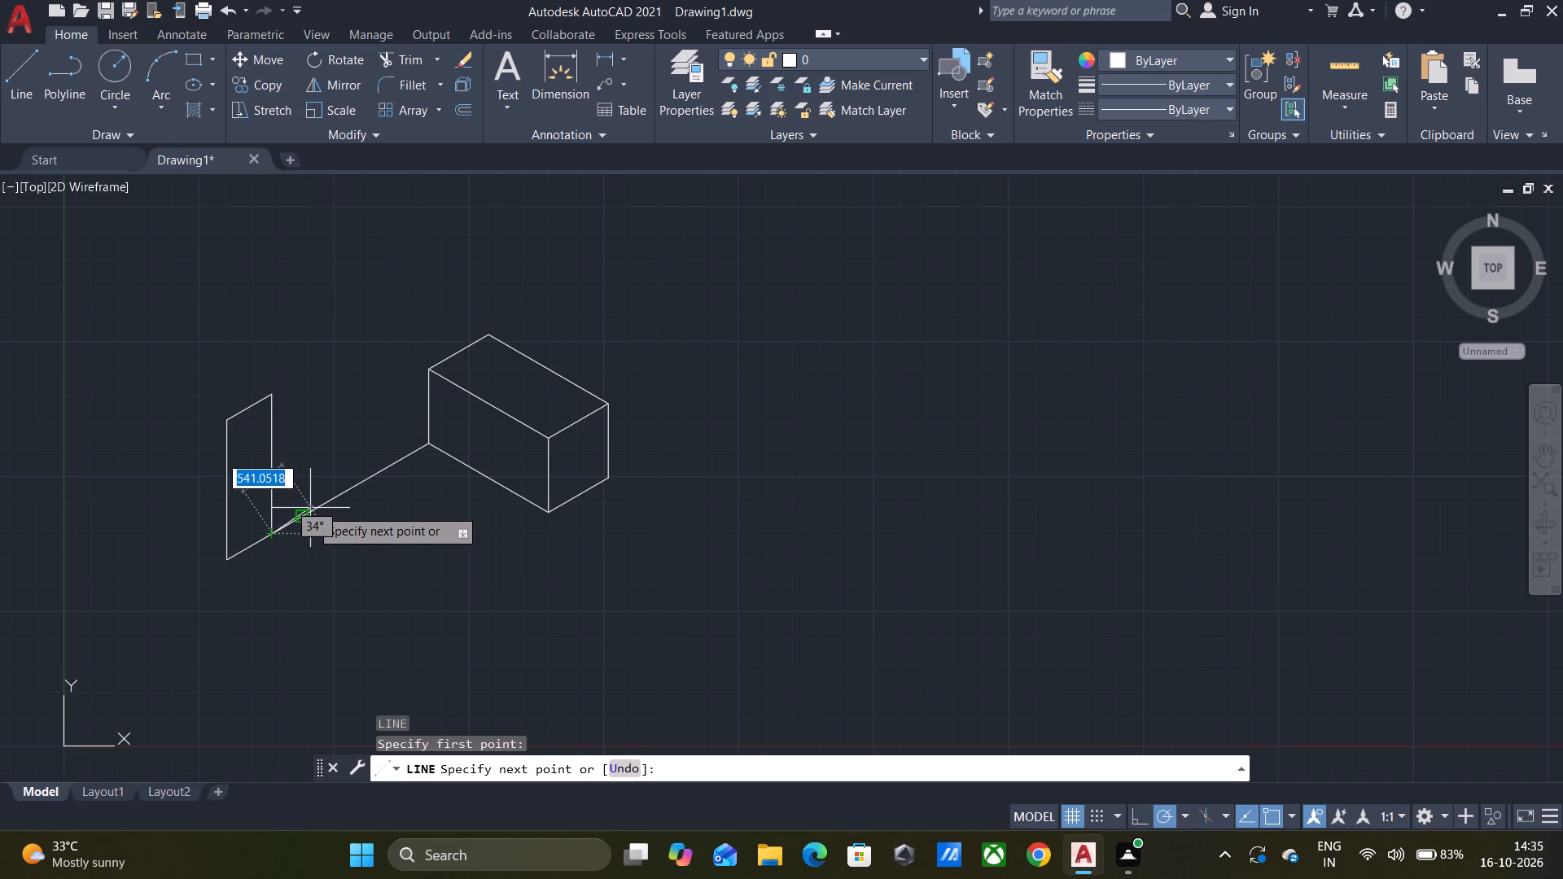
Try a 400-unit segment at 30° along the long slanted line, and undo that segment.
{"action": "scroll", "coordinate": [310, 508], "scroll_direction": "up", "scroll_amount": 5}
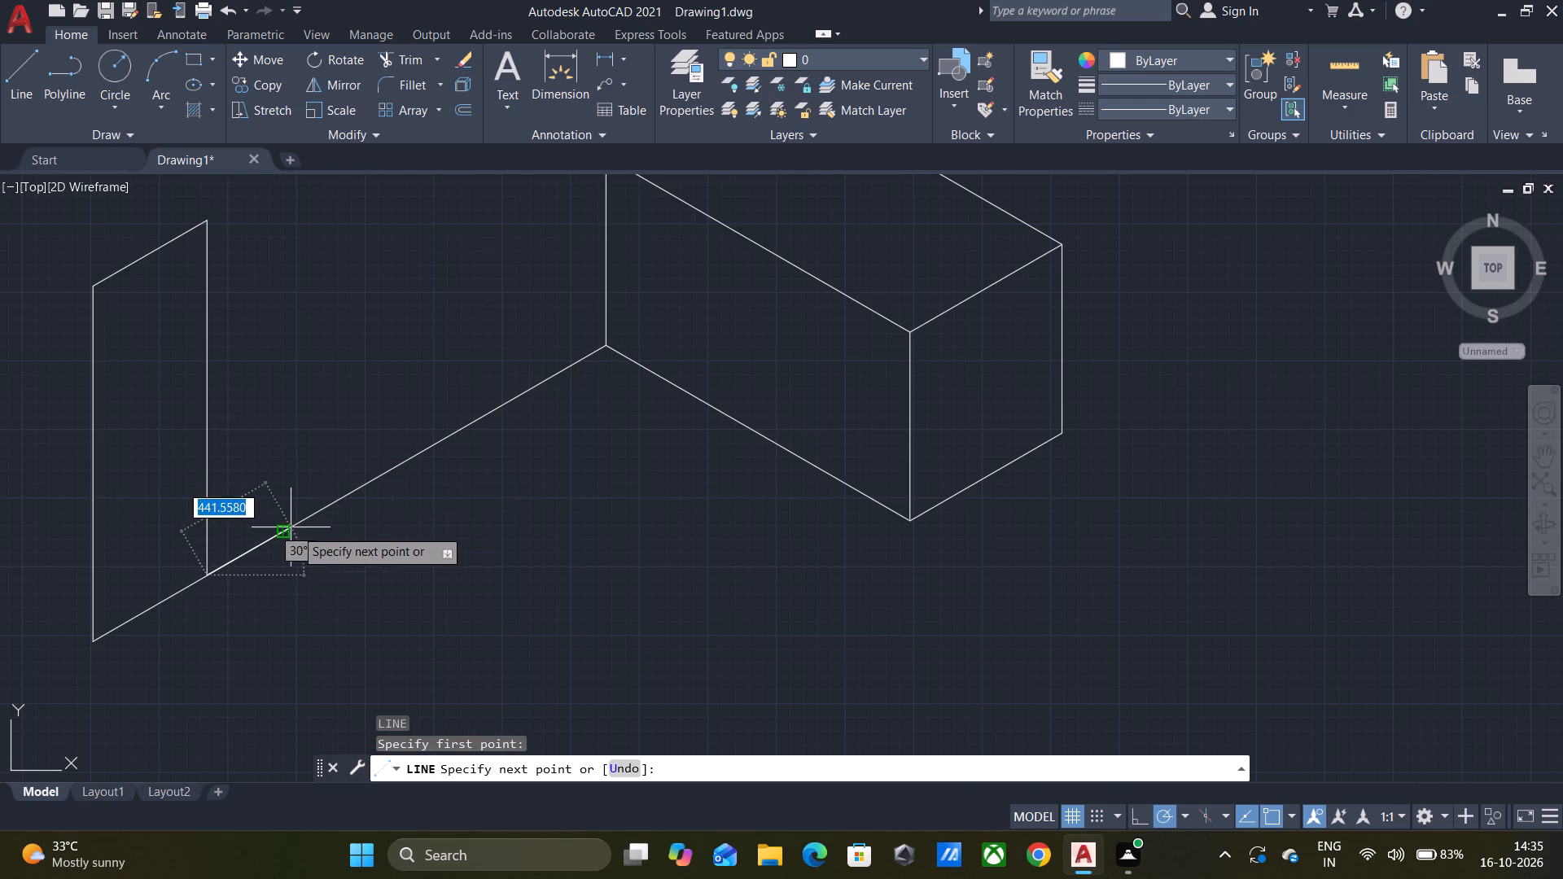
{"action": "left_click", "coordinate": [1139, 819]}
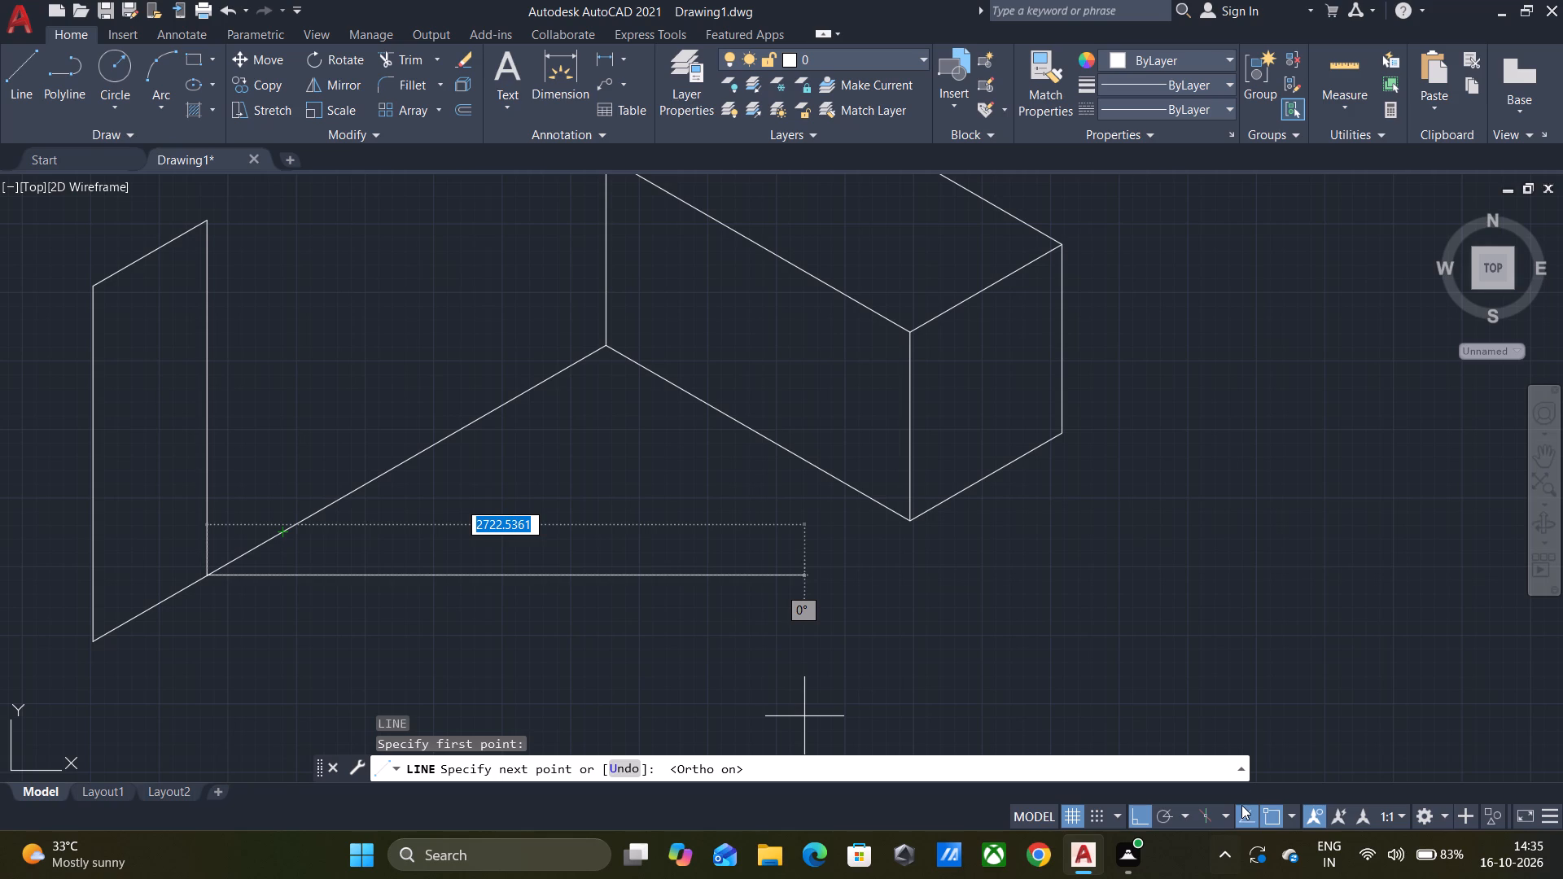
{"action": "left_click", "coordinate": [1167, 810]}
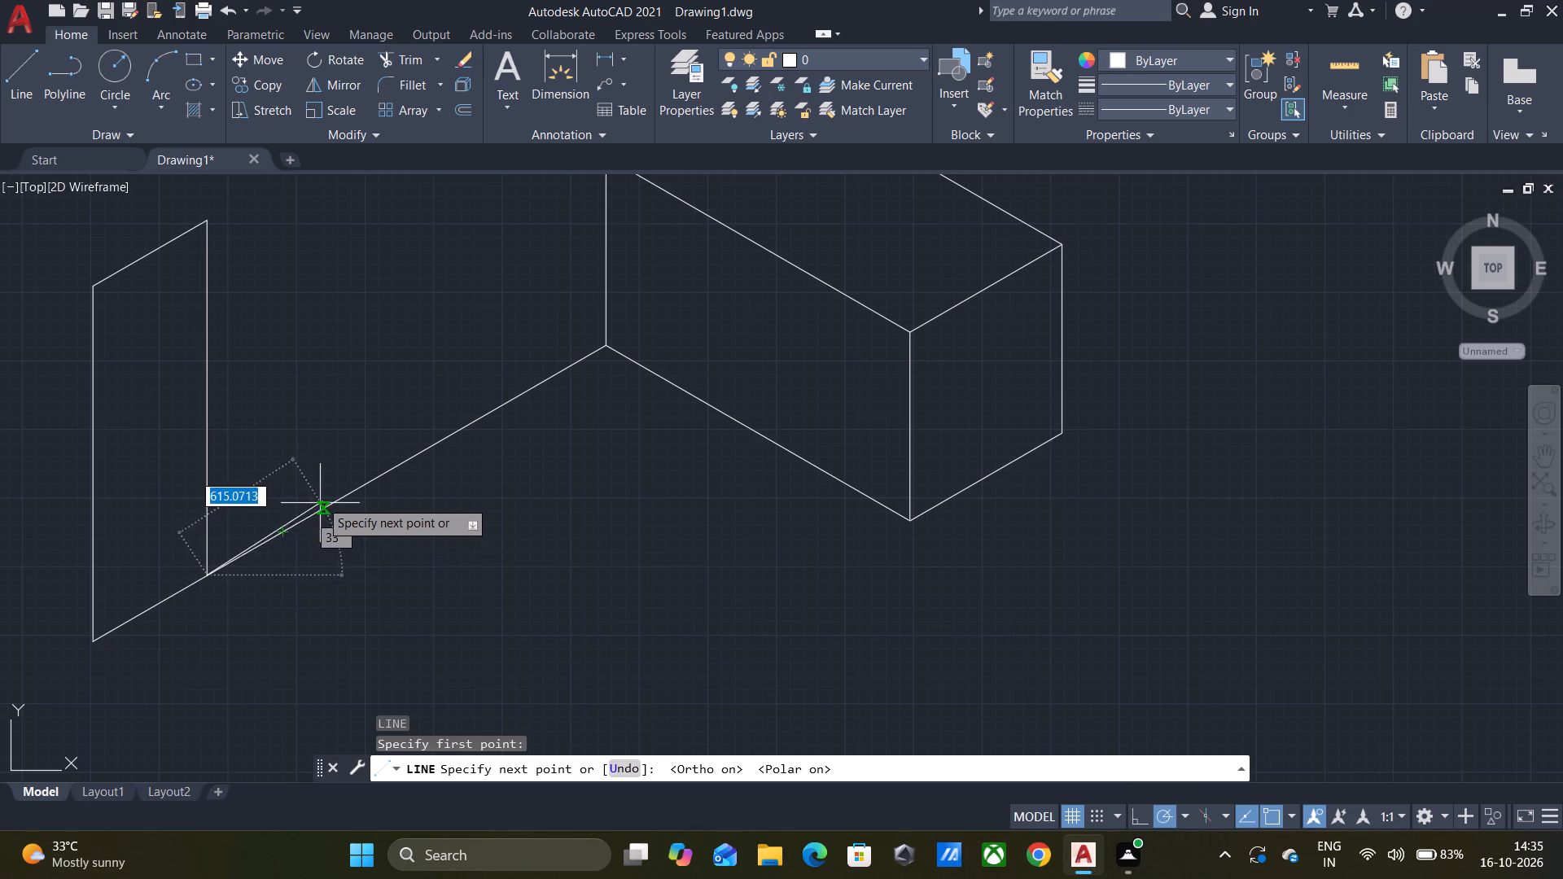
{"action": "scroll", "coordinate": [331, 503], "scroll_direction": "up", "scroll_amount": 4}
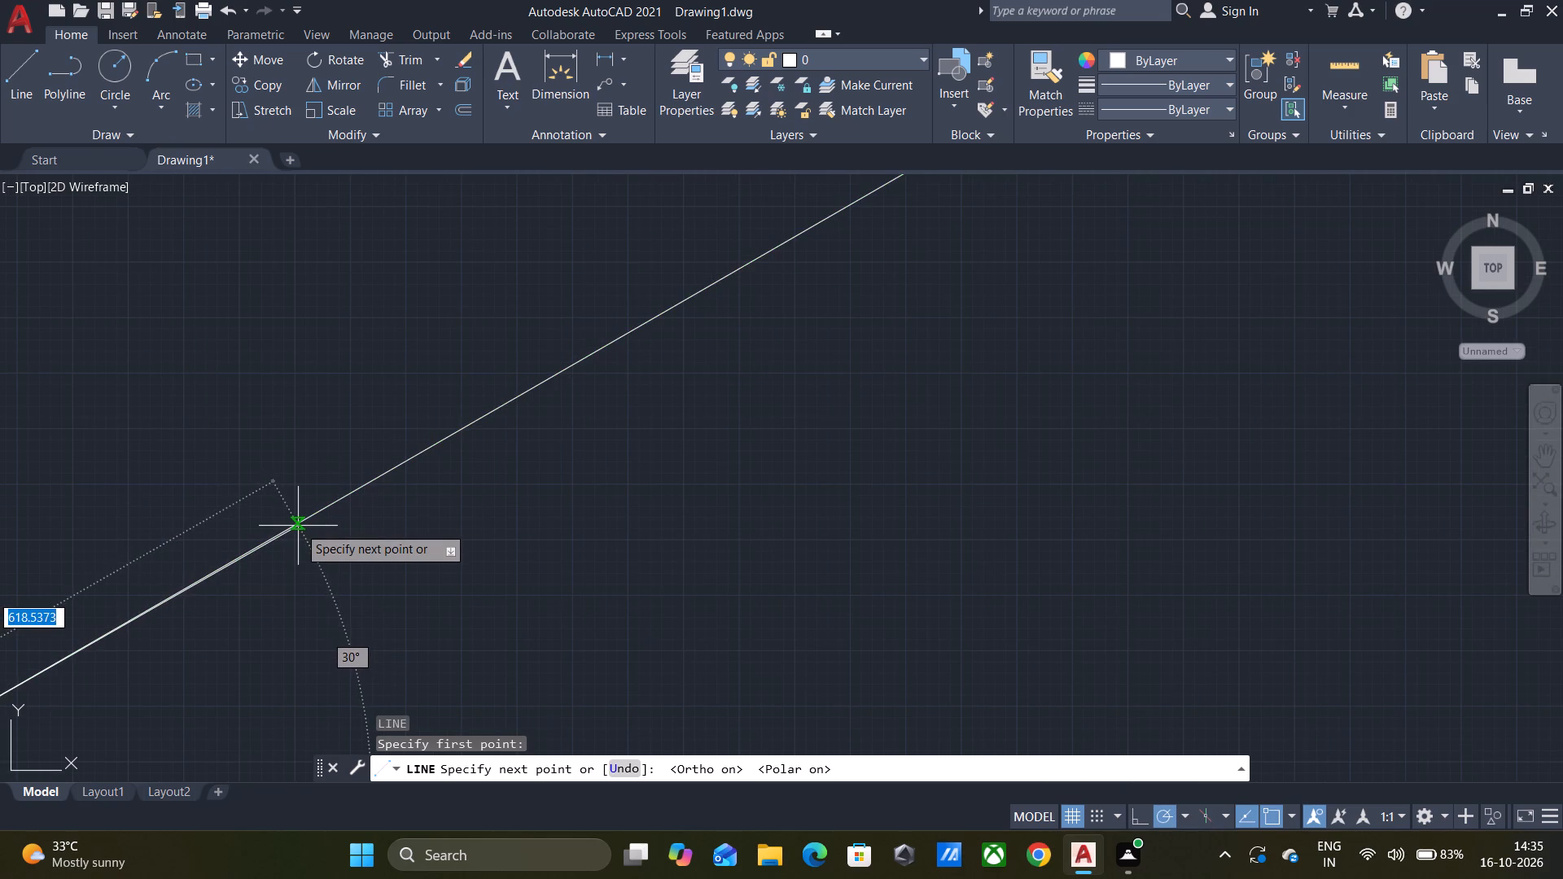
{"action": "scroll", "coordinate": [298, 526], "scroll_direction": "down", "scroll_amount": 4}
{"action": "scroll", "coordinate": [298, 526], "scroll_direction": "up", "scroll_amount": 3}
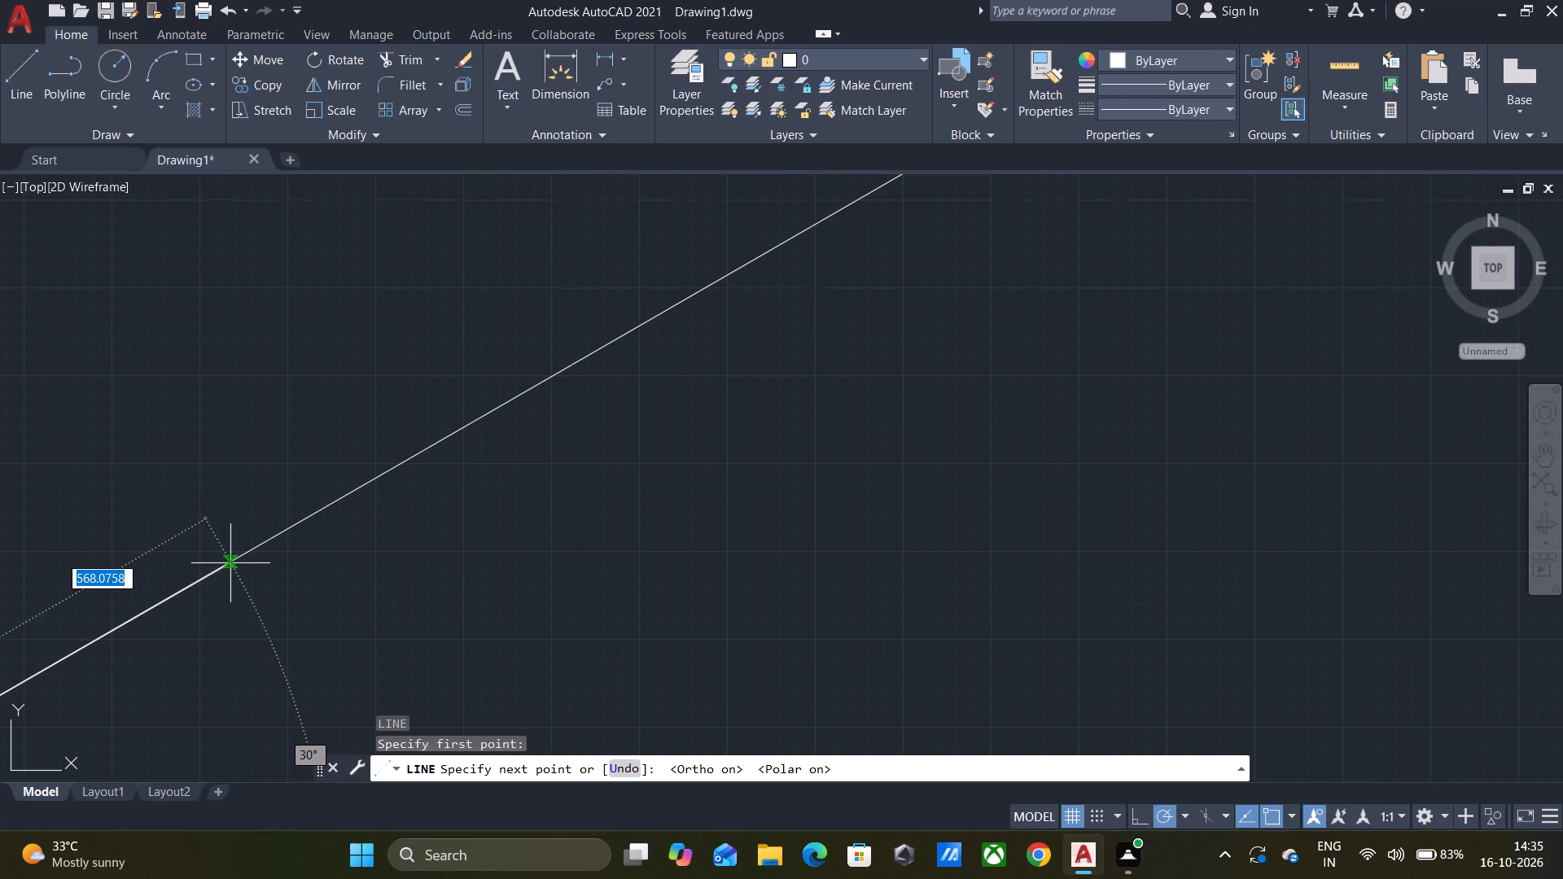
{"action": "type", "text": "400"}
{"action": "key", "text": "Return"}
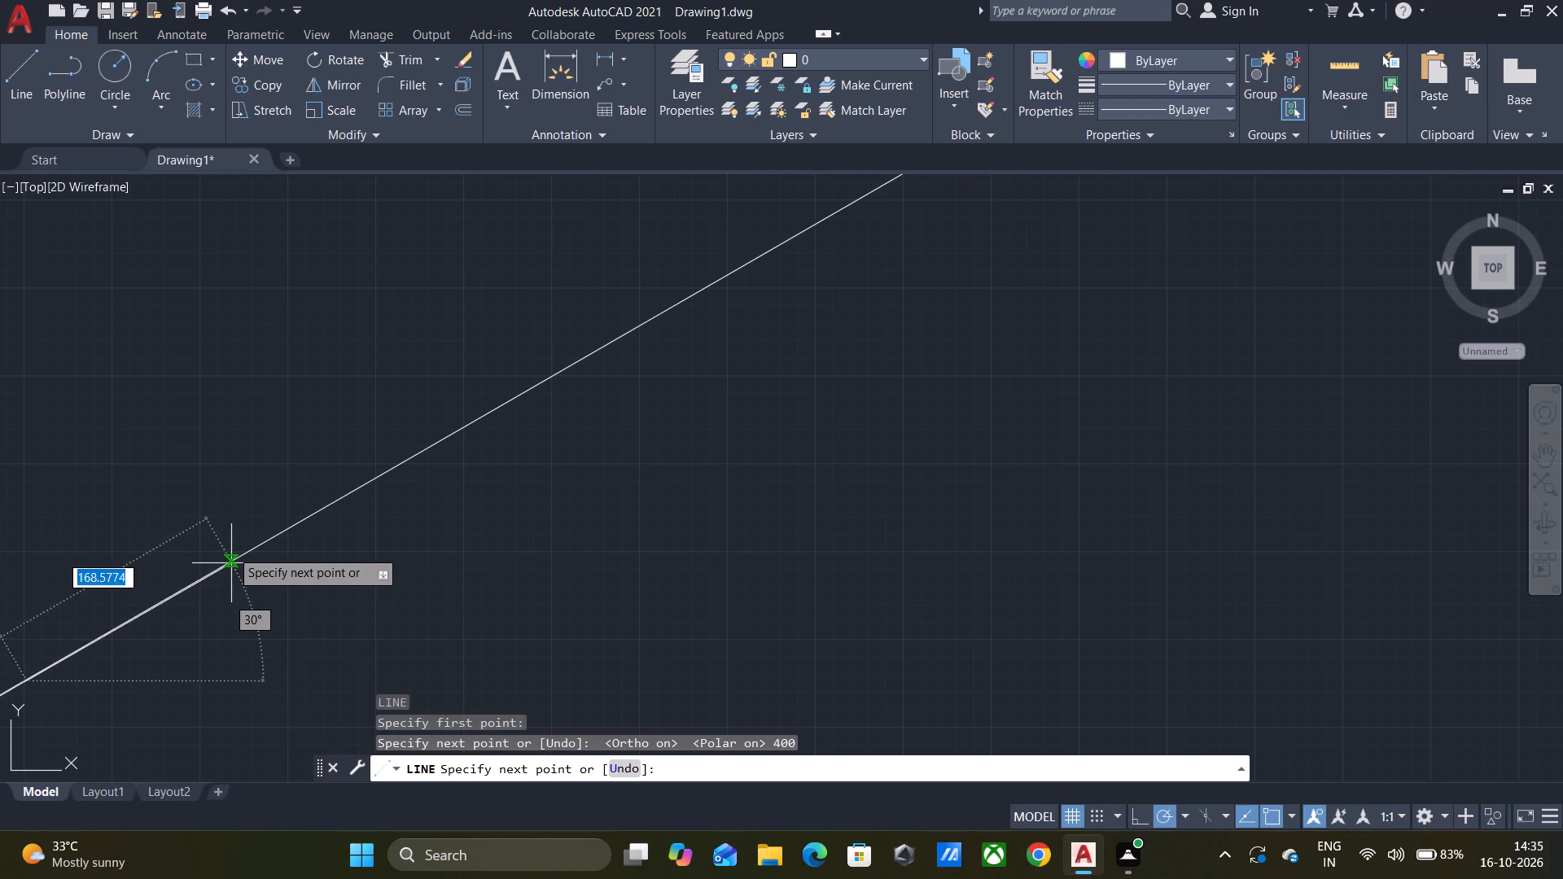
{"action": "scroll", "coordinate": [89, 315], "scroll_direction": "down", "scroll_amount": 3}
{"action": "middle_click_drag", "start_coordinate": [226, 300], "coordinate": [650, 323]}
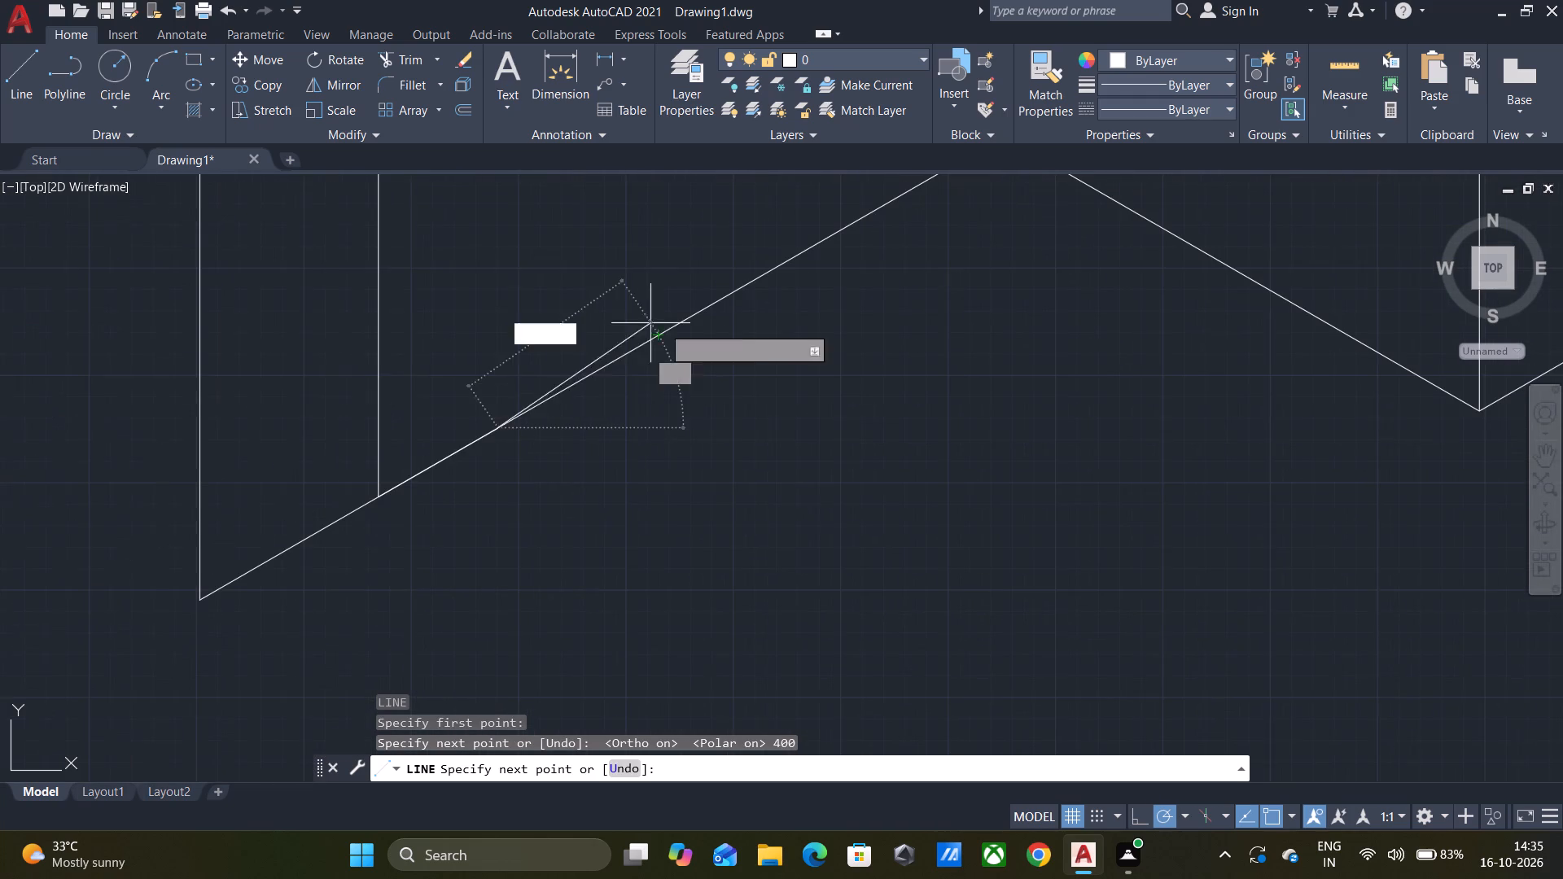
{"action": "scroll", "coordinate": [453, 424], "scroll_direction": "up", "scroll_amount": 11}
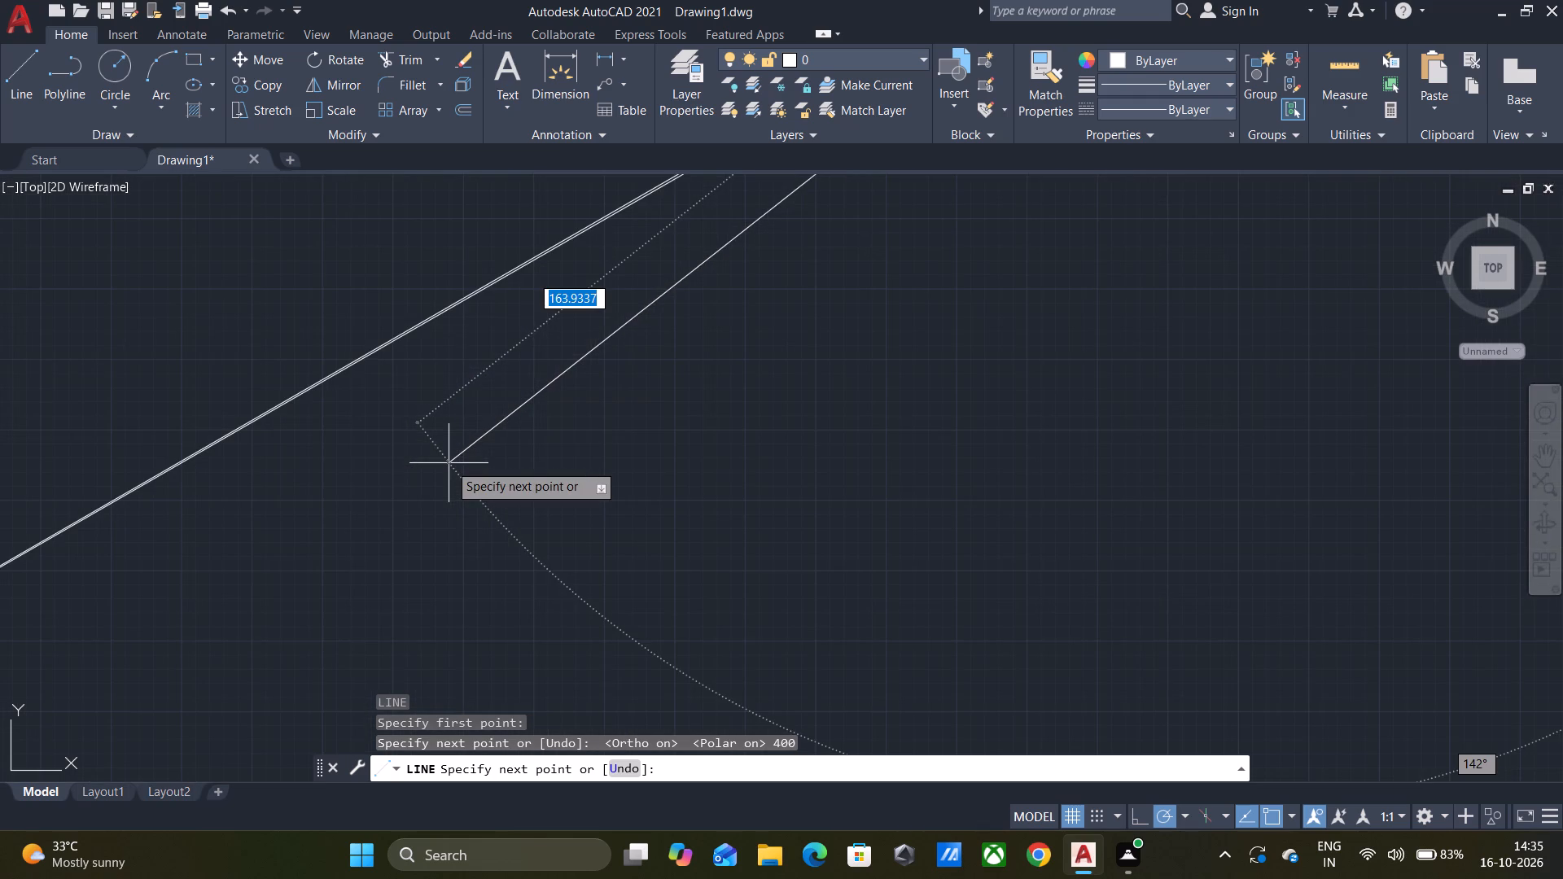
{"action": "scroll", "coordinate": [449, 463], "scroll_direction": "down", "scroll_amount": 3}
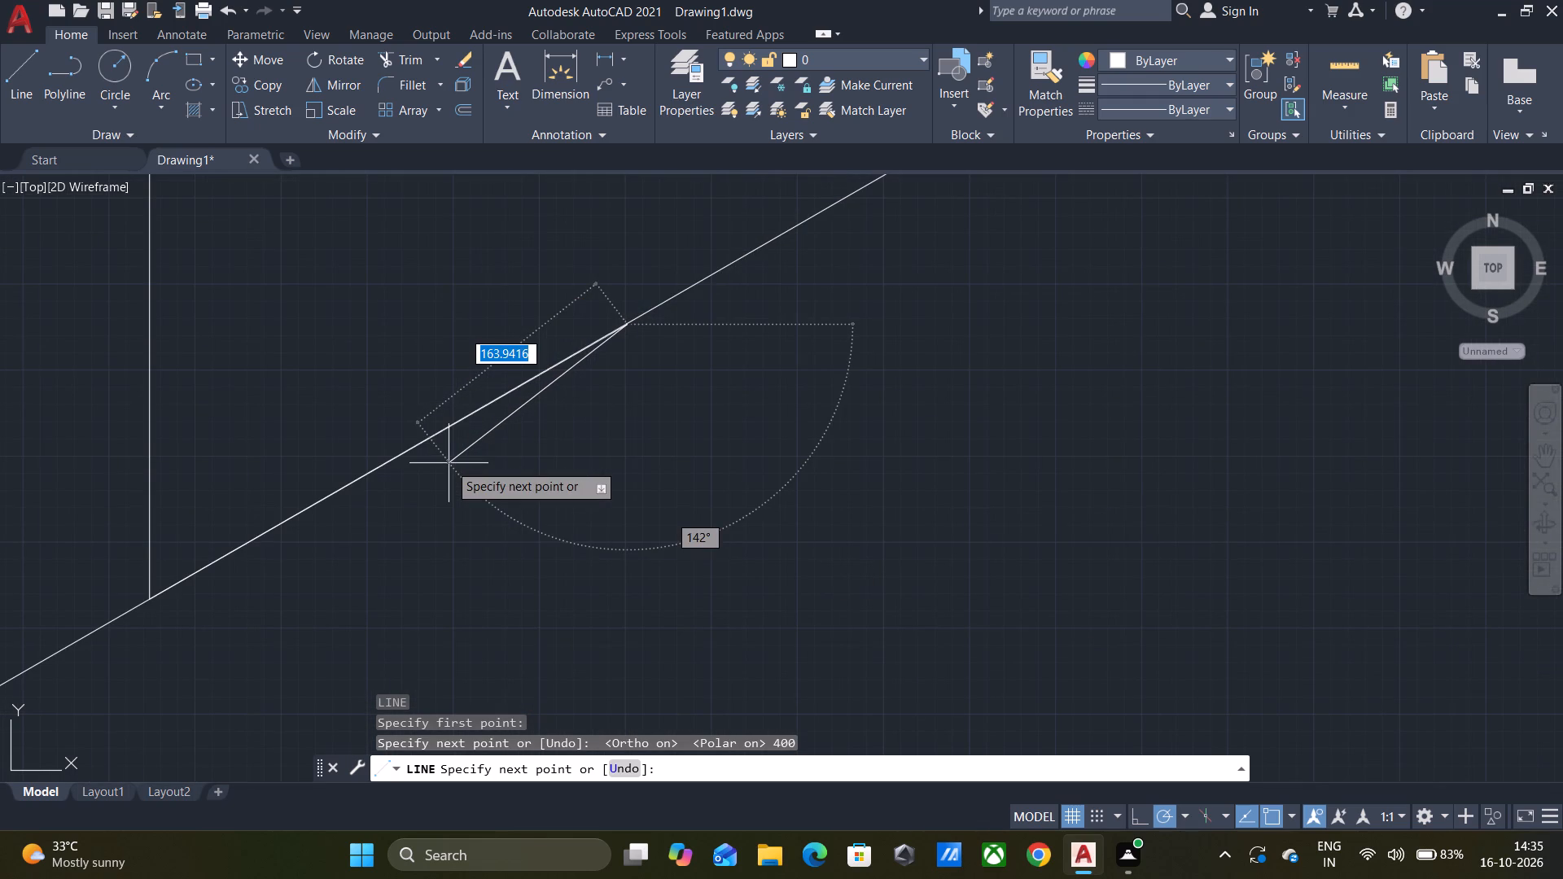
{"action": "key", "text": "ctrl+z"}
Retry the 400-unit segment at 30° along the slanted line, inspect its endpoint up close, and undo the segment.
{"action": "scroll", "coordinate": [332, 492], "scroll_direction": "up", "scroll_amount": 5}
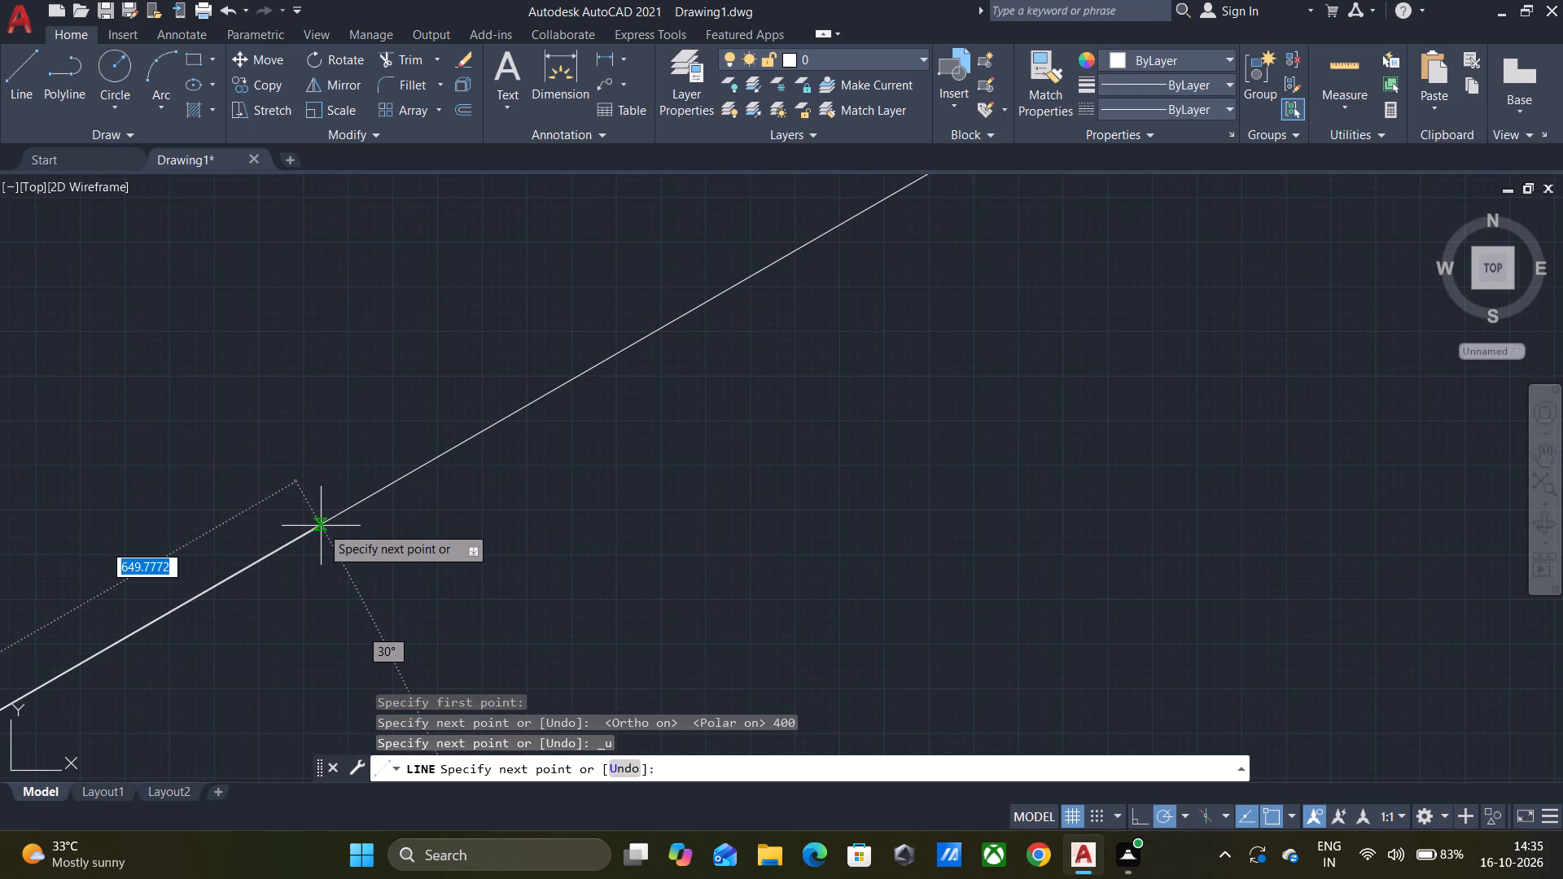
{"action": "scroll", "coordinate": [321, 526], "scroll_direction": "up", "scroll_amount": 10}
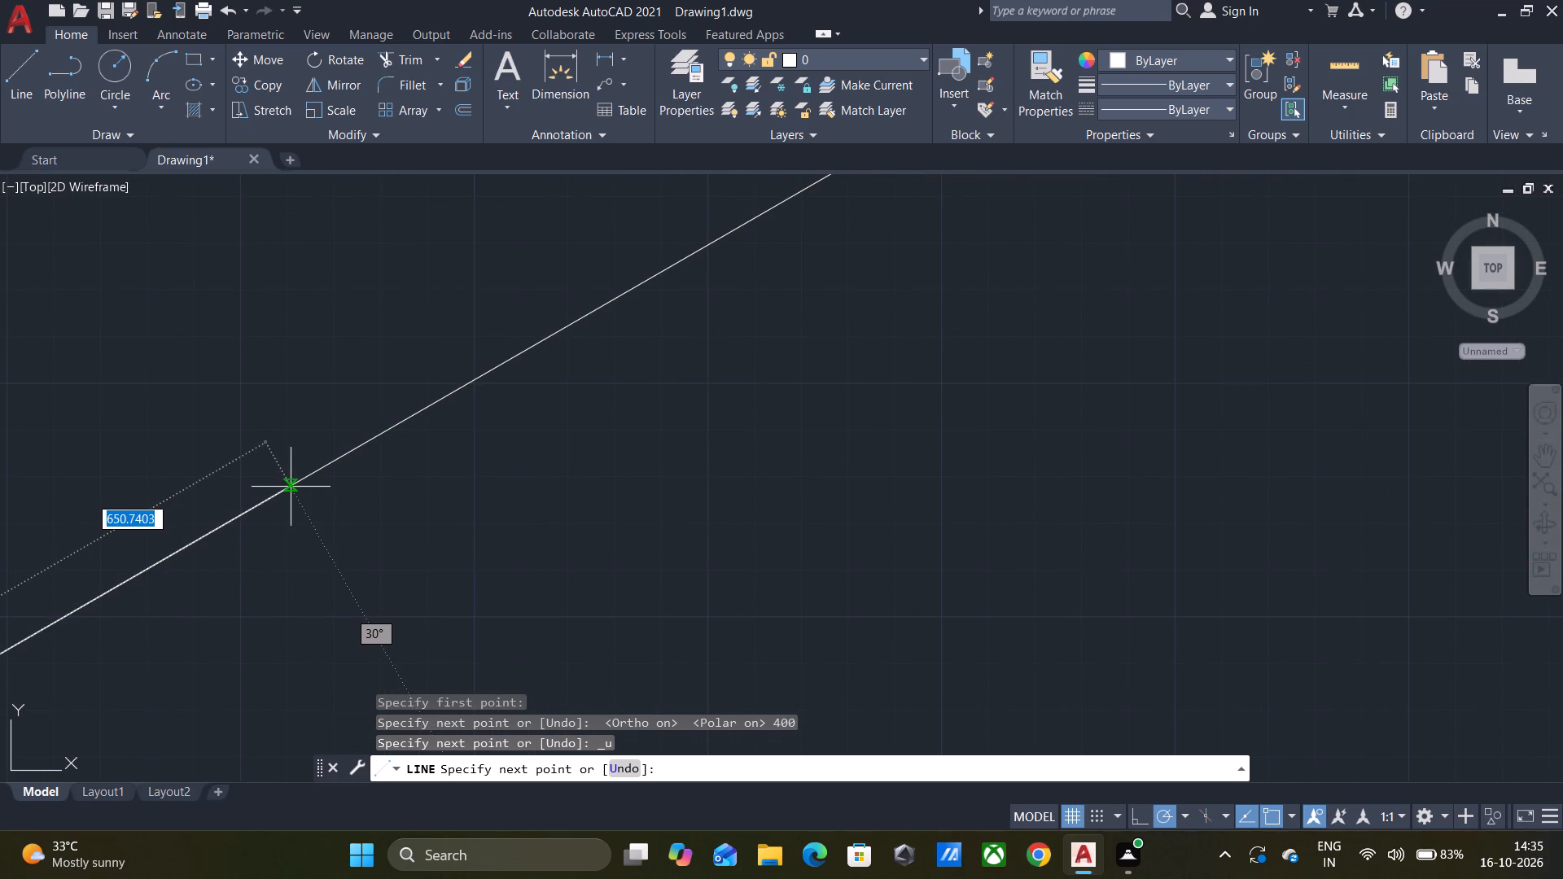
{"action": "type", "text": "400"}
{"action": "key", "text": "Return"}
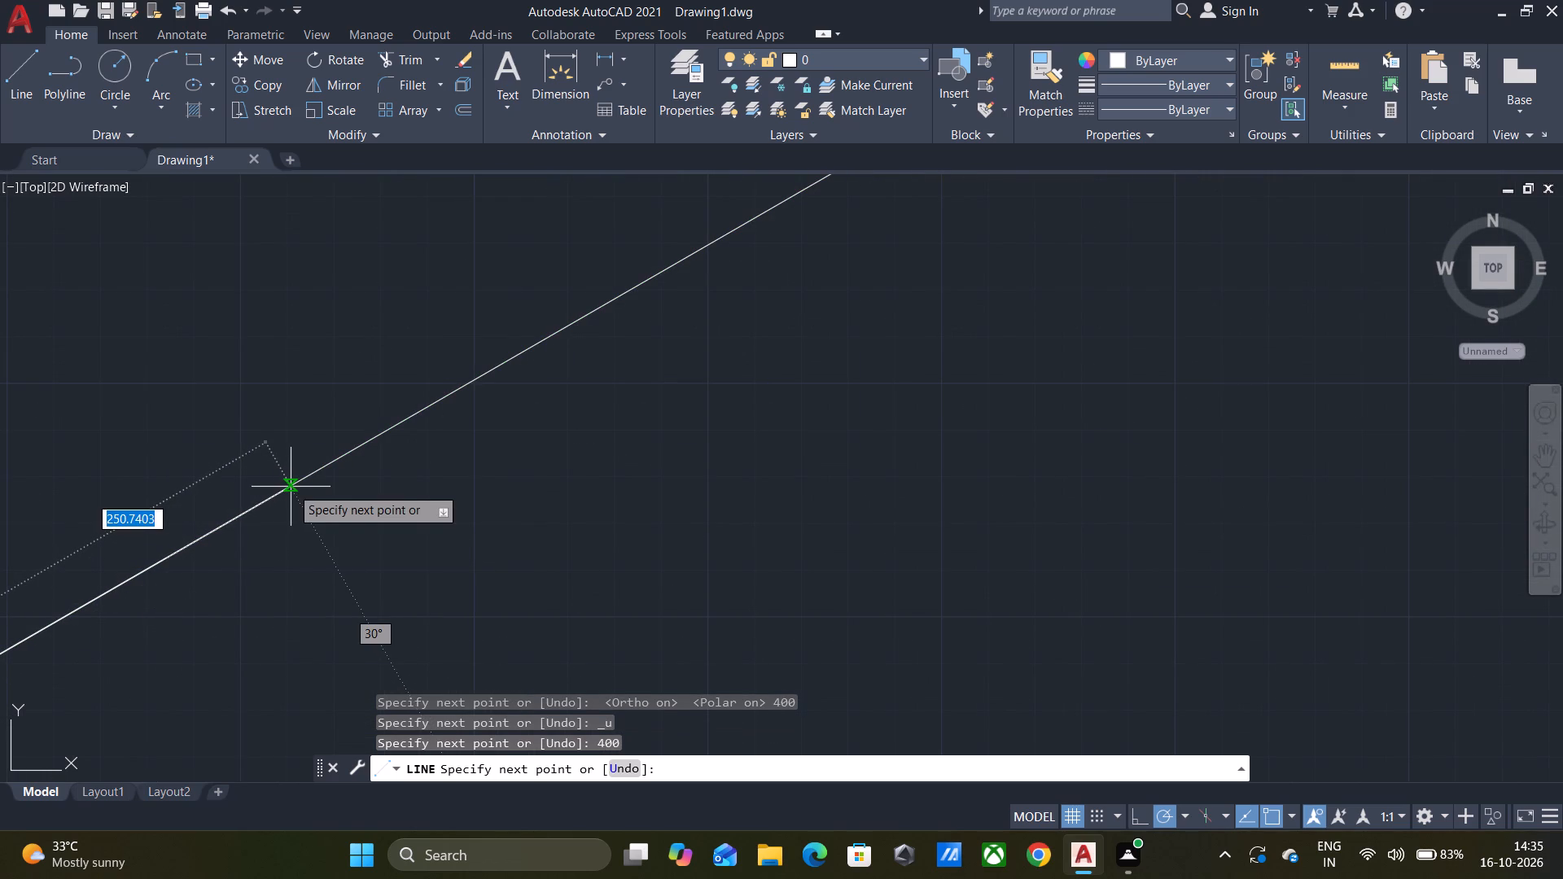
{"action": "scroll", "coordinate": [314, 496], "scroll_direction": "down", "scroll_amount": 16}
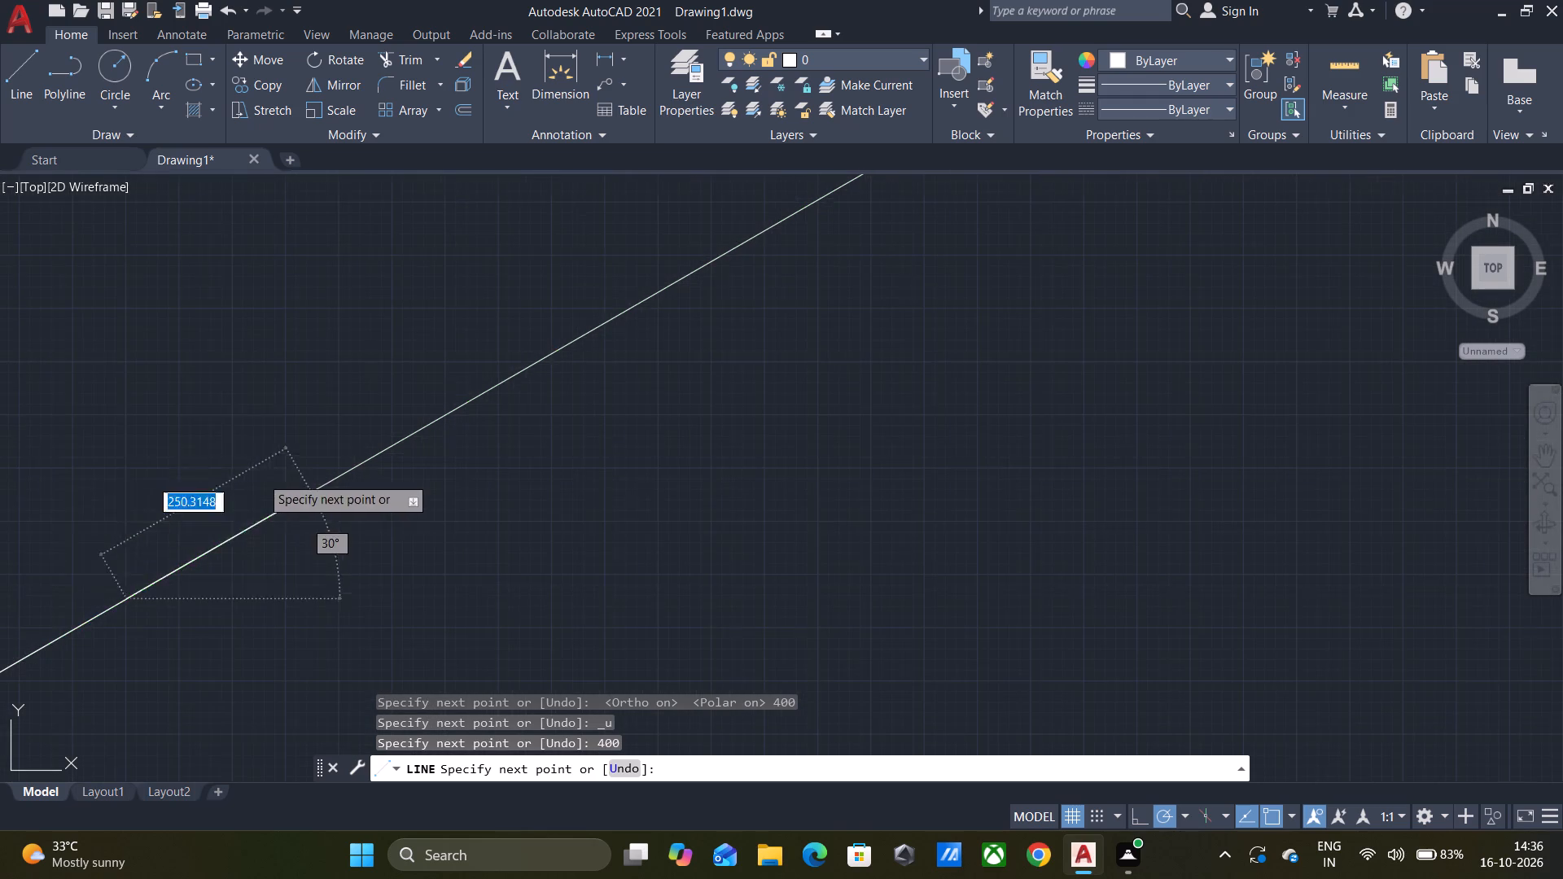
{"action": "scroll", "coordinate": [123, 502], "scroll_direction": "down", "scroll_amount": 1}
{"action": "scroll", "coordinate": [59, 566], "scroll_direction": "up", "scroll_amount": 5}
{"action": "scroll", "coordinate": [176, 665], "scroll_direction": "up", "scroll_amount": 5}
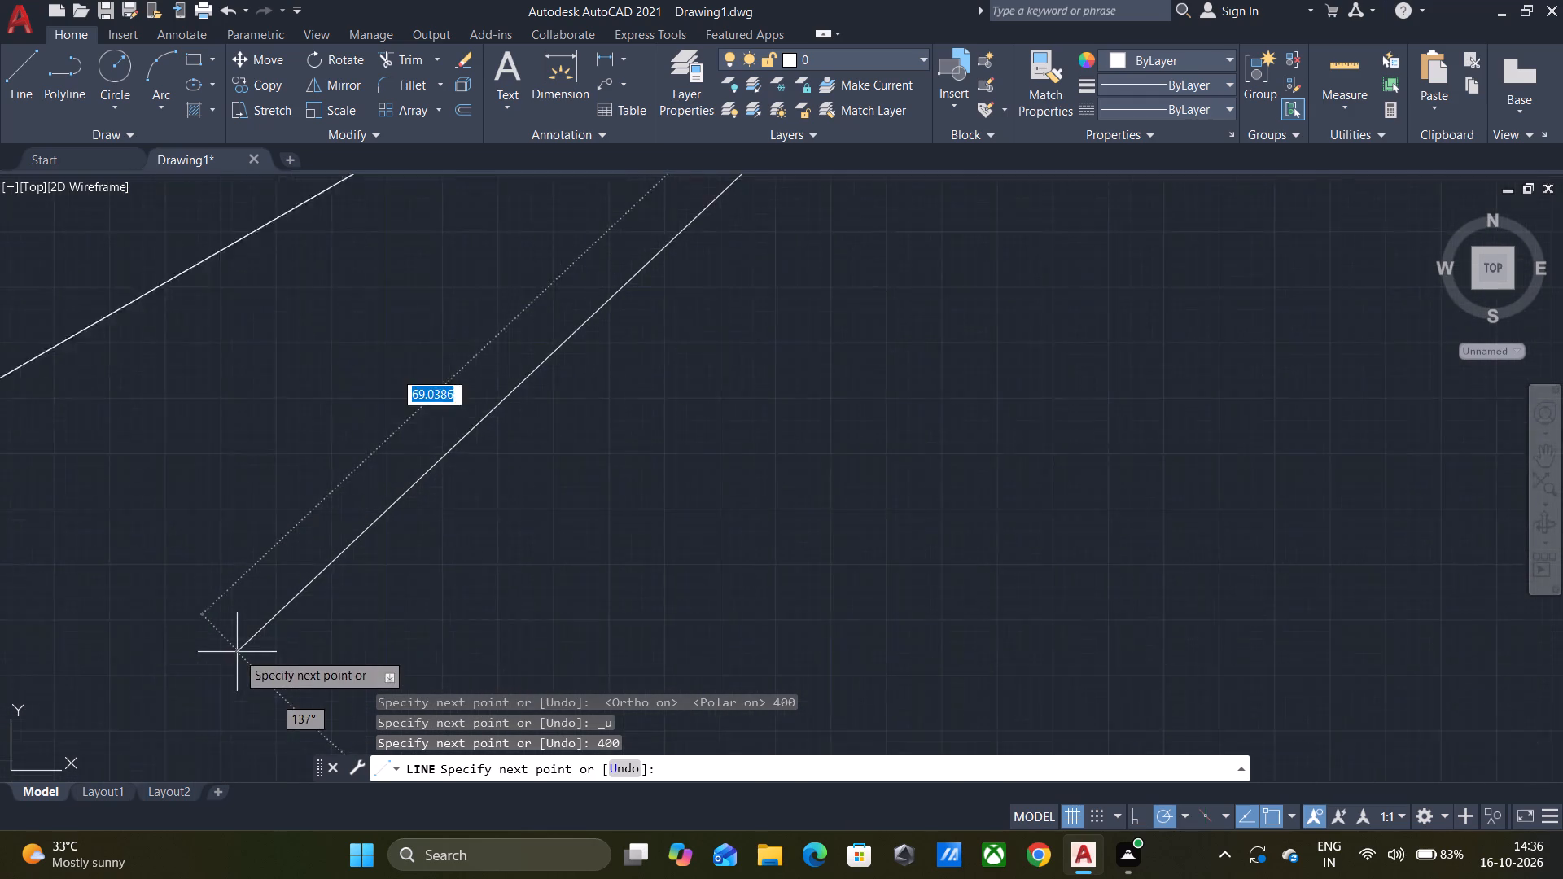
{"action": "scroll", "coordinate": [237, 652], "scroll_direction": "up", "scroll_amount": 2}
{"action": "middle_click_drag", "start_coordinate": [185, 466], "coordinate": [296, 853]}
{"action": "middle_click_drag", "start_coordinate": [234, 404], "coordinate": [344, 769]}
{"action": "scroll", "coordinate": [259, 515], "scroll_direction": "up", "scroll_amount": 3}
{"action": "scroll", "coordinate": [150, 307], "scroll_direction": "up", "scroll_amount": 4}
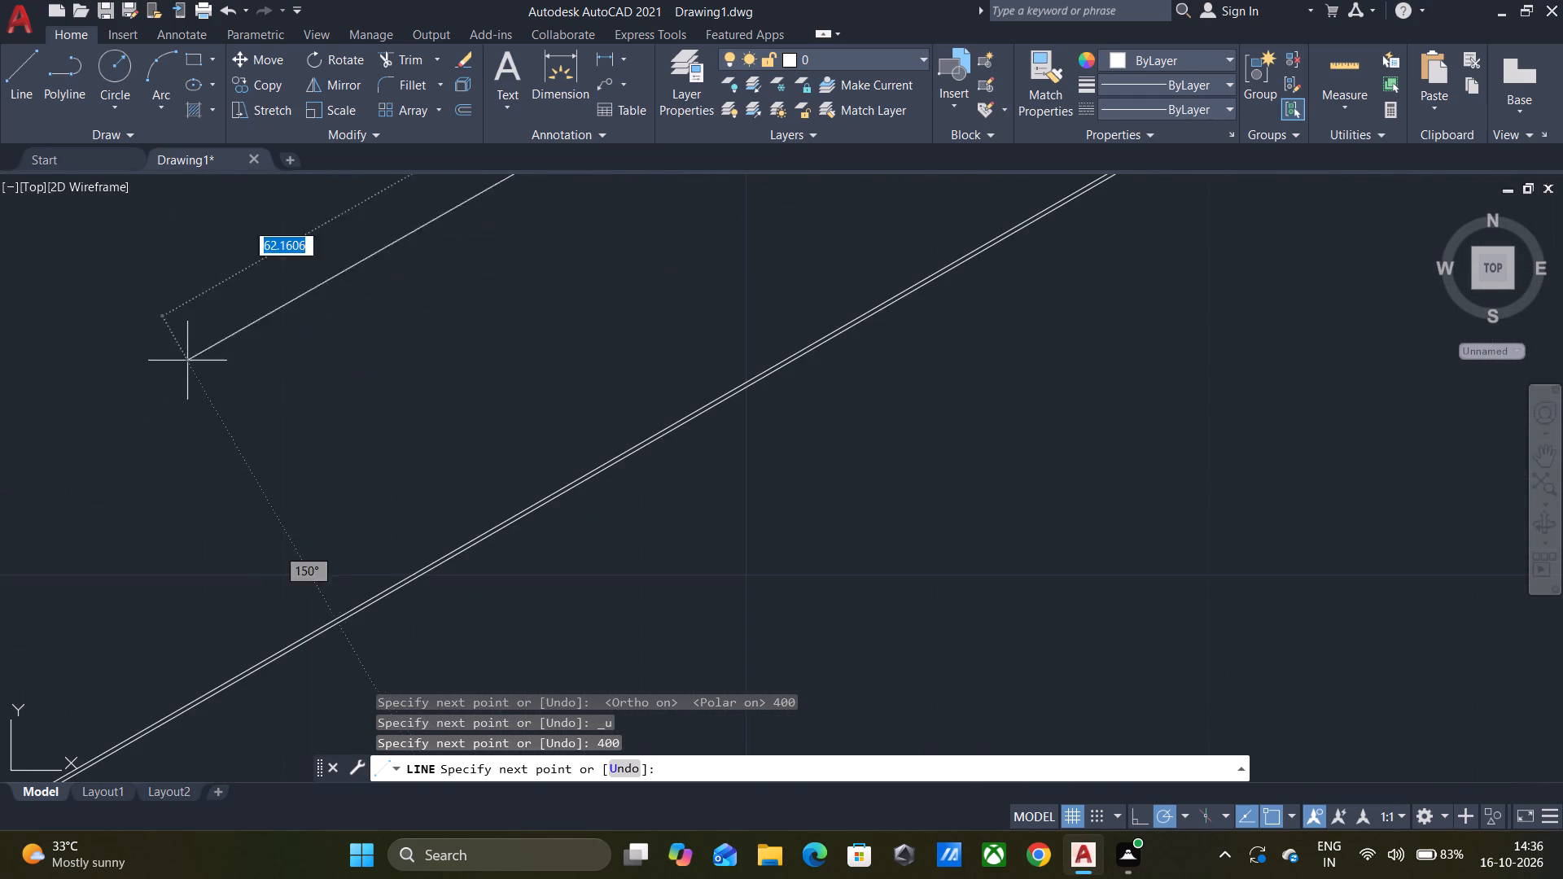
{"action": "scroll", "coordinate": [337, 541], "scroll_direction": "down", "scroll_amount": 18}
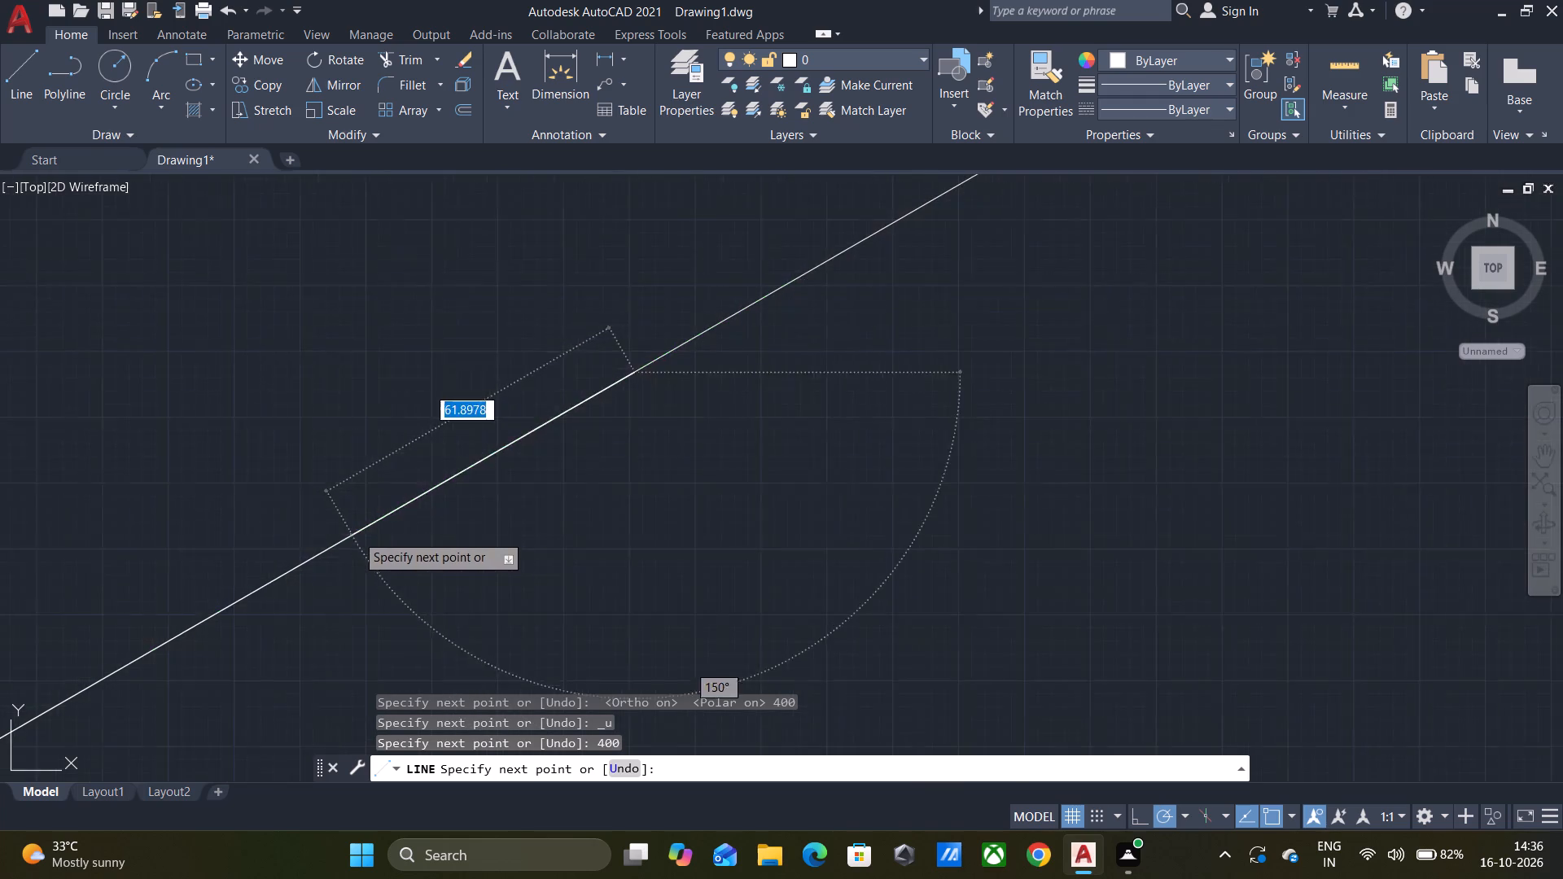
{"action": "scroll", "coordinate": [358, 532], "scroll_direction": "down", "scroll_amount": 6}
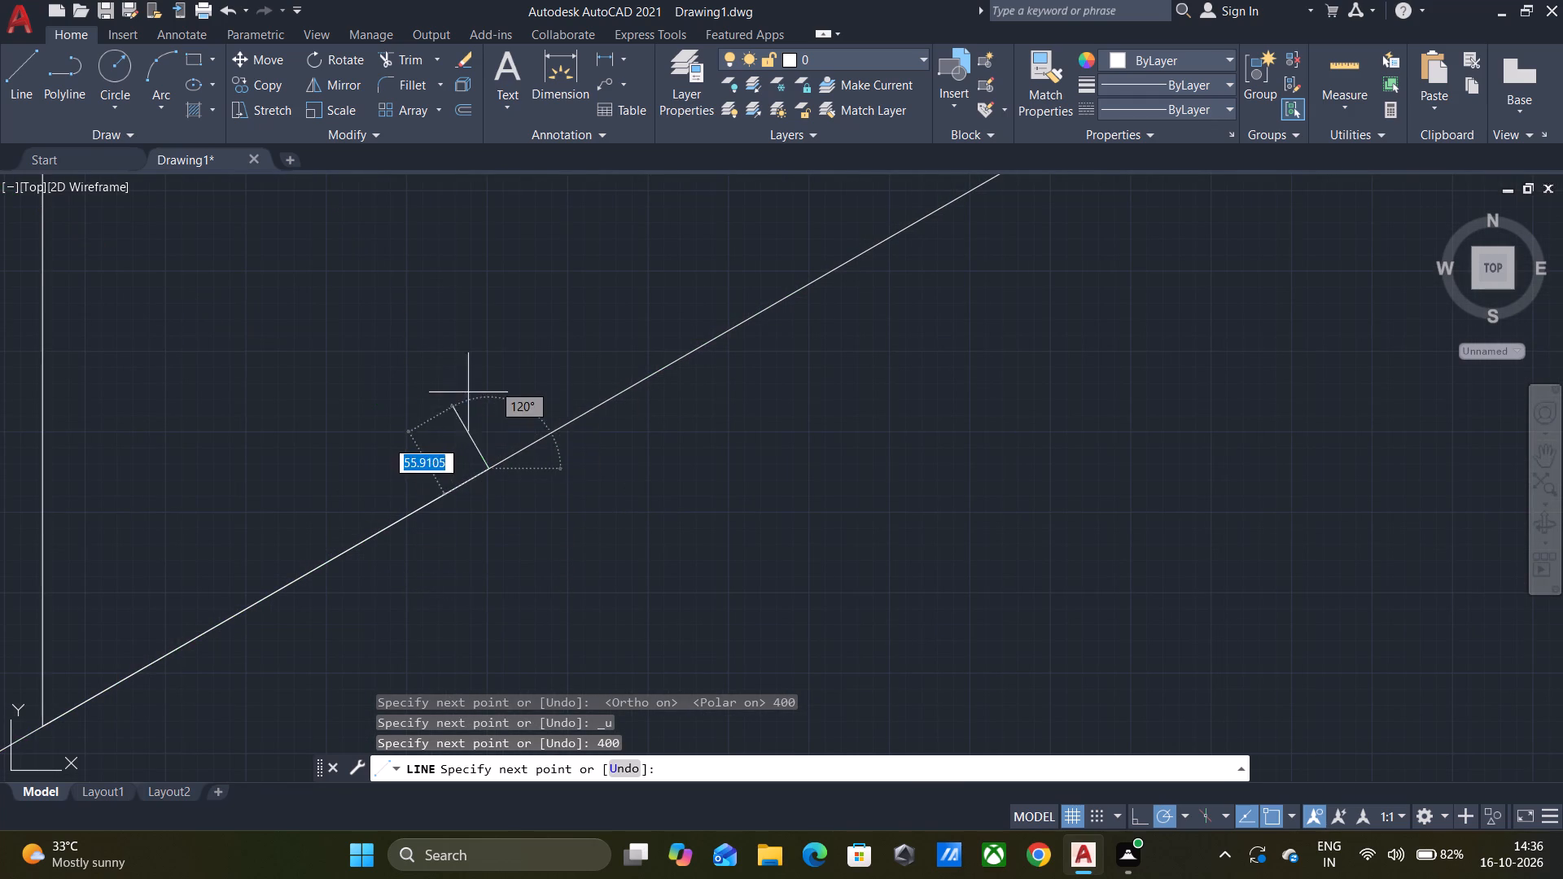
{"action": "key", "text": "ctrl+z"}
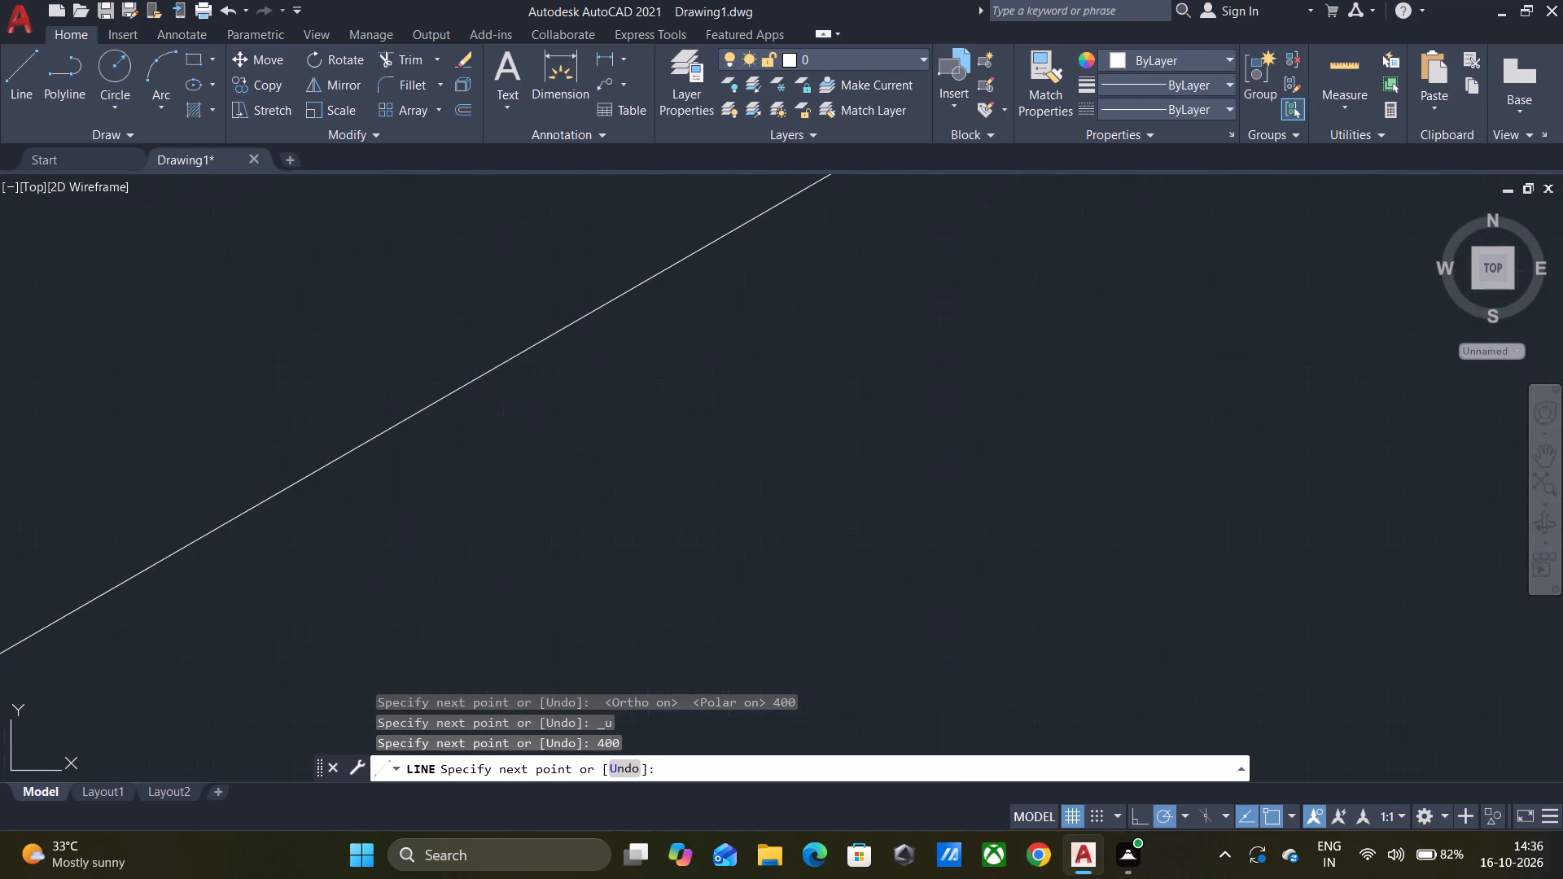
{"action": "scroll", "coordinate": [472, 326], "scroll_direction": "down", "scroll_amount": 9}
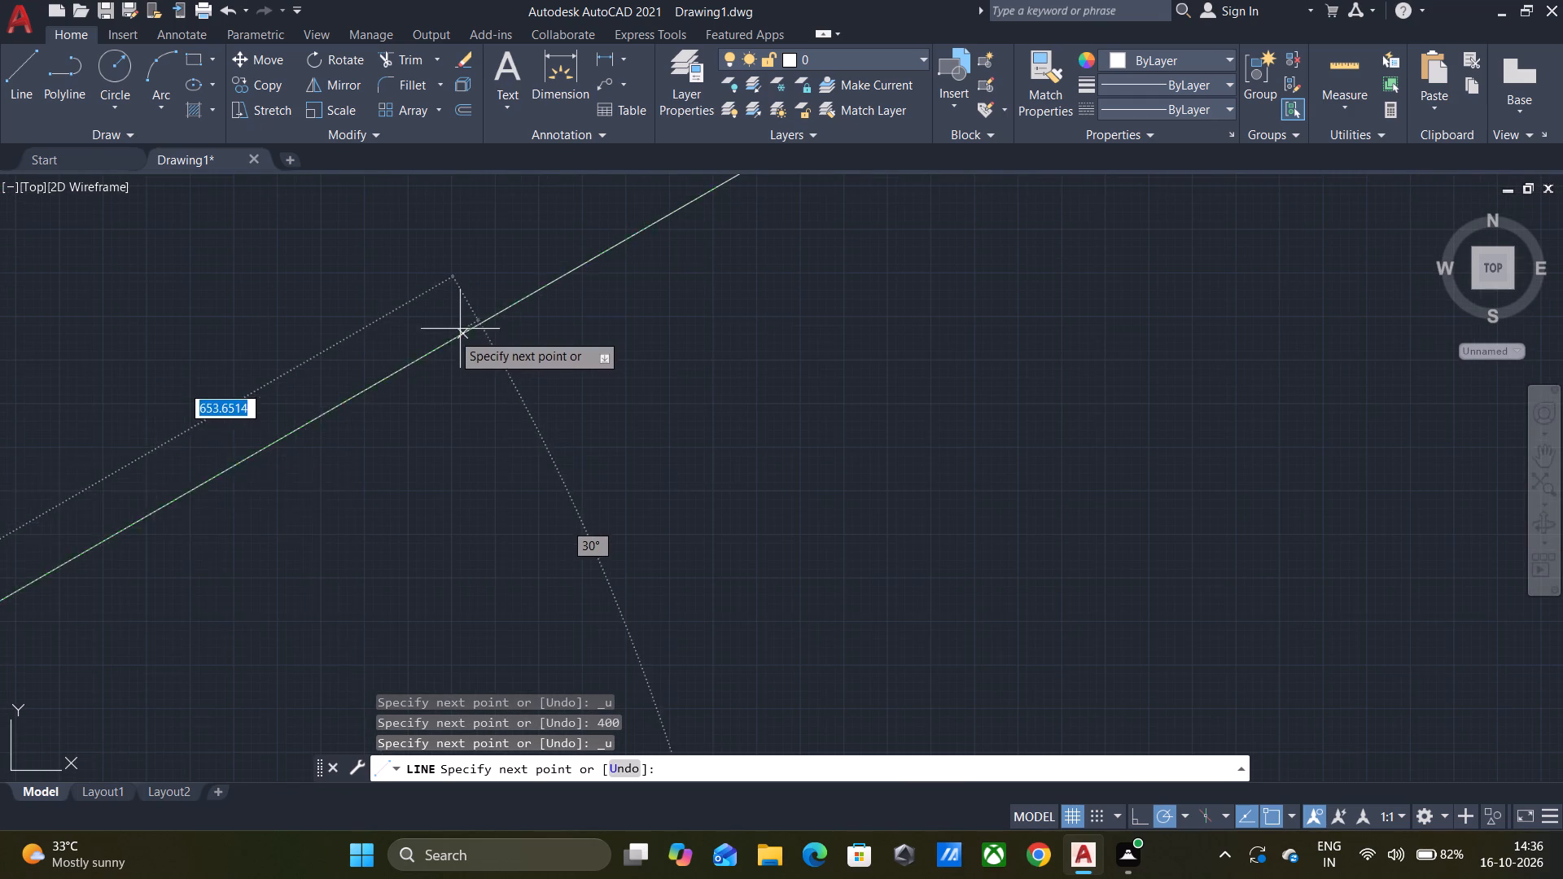
Examine up close how the pending segment from the foot of the second vertical aligns with the long slanted line.
{"action": "middle_click_drag", "start_coordinate": [89, 532], "coordinate": [868, 218]}
{"action": "middle_click_drag", "start_coordinate": [591, 390], "coordinate": [1006, 0]}
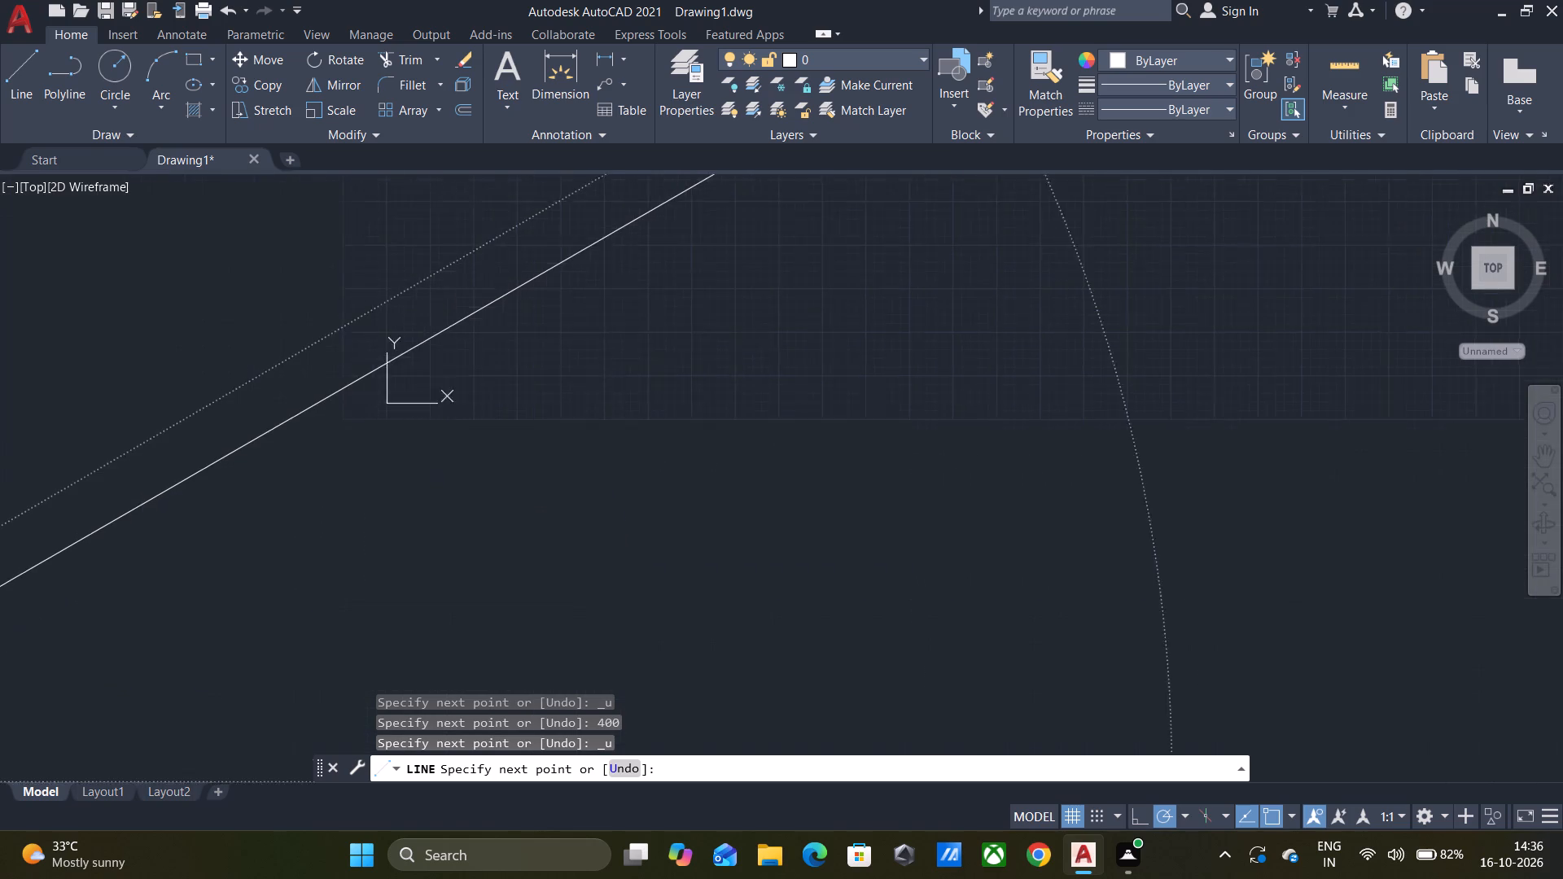
{"action": "middle_click_drag", "start_coordinate": [1006, 0], "coordinate": [1011, 0]}
{"action": "scroll", "coordinate": [523, 332], "scroll_direction": "down", "scroll_amount": 2}
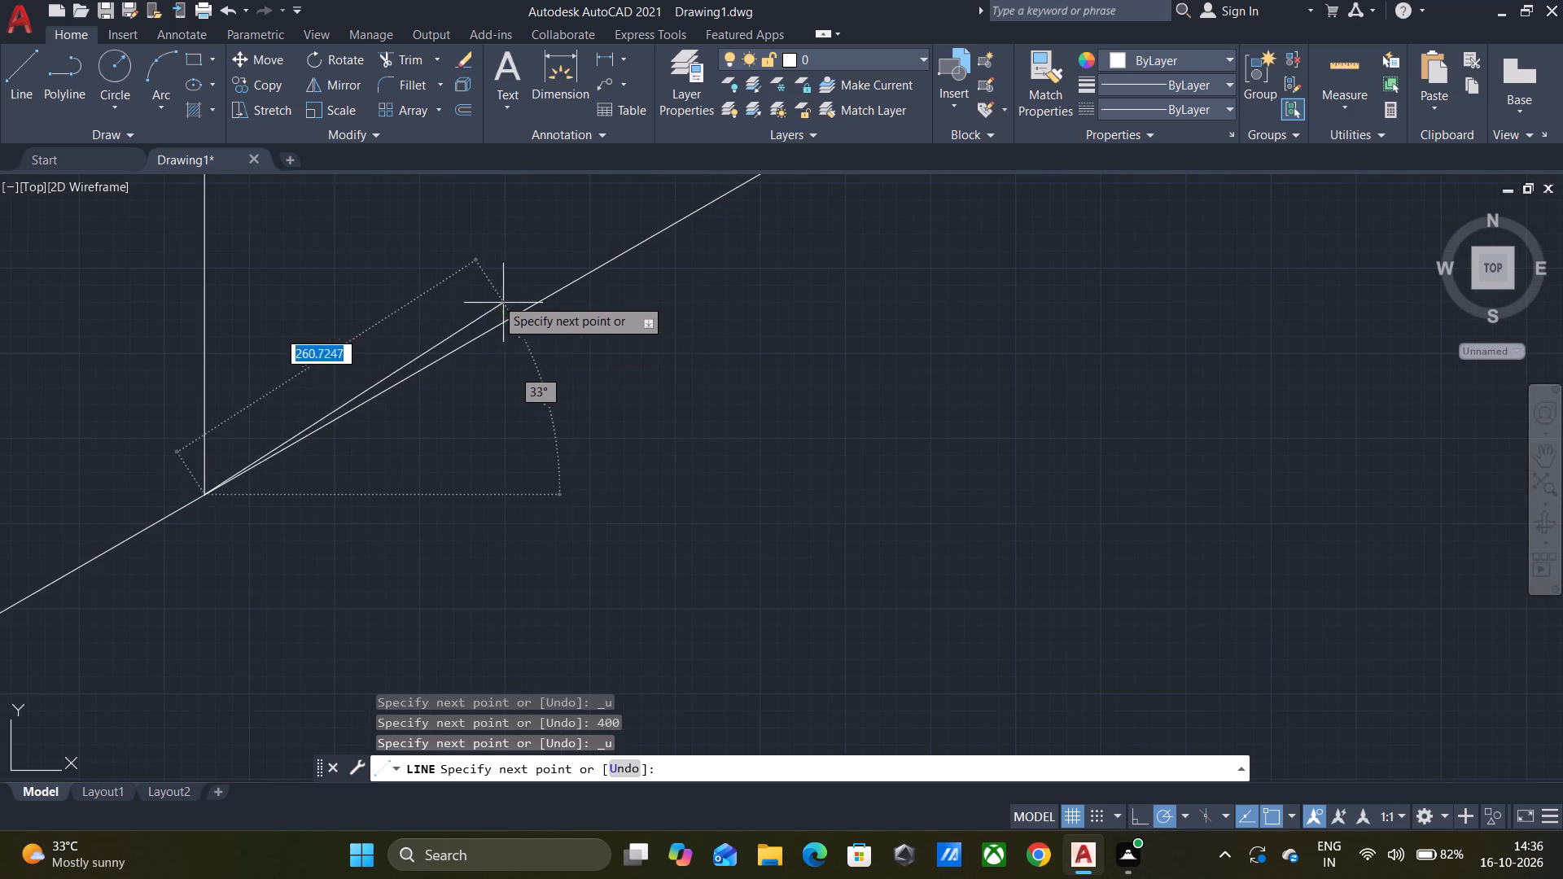
{"action": "scroll", "coordinate": [514, 303], "scroll_direction": "up", "scroll_amount": 1}
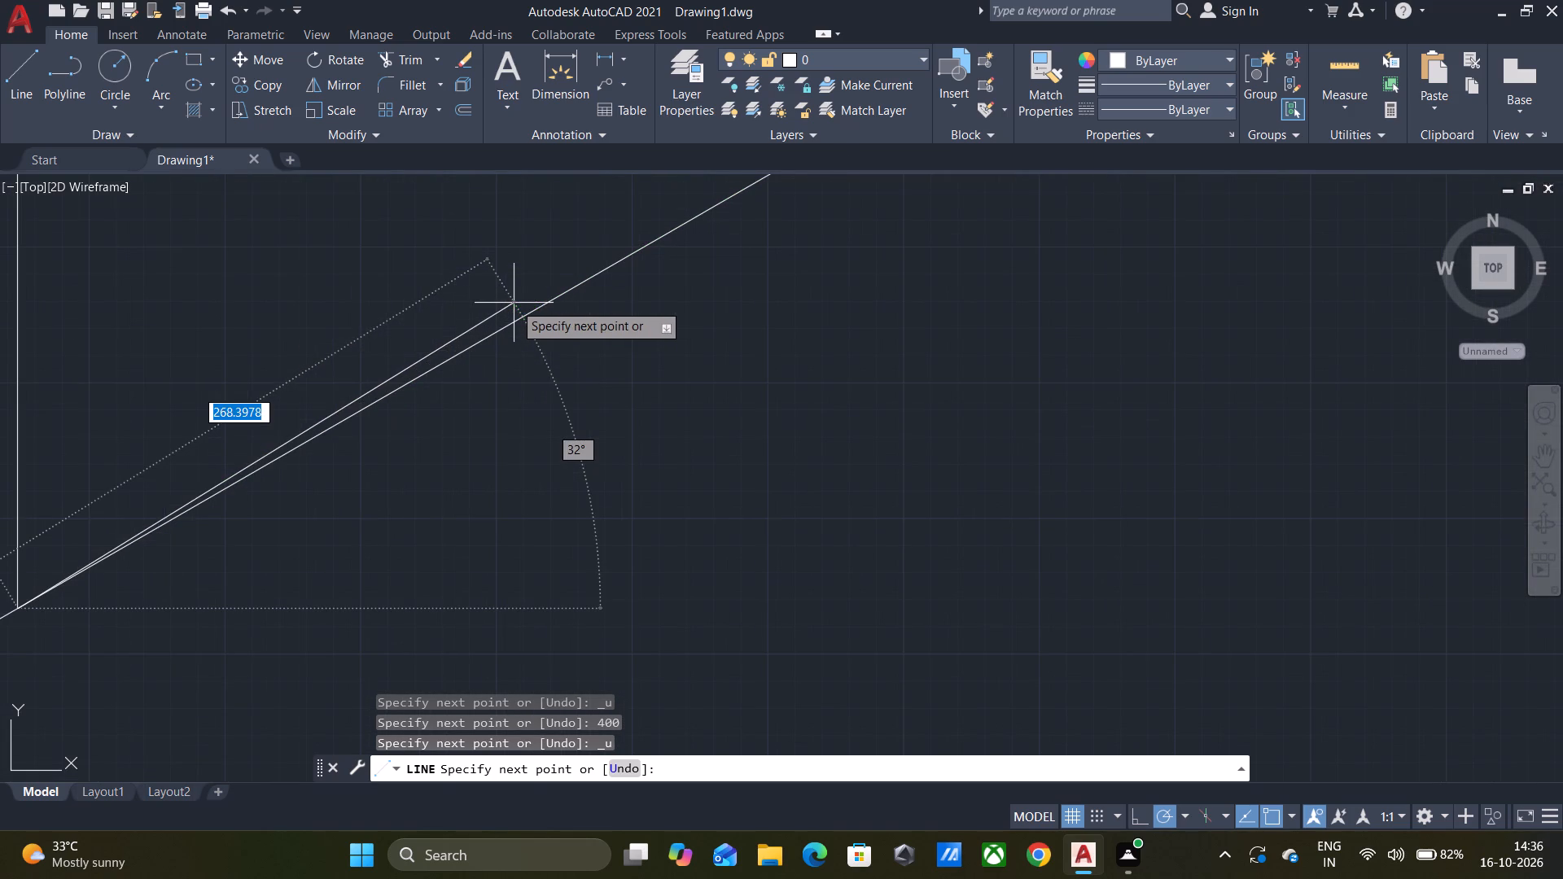
{"action": "scroll", "coordinate": [297, 457], "scroll_direction": "up", "scroll_amount": 2}
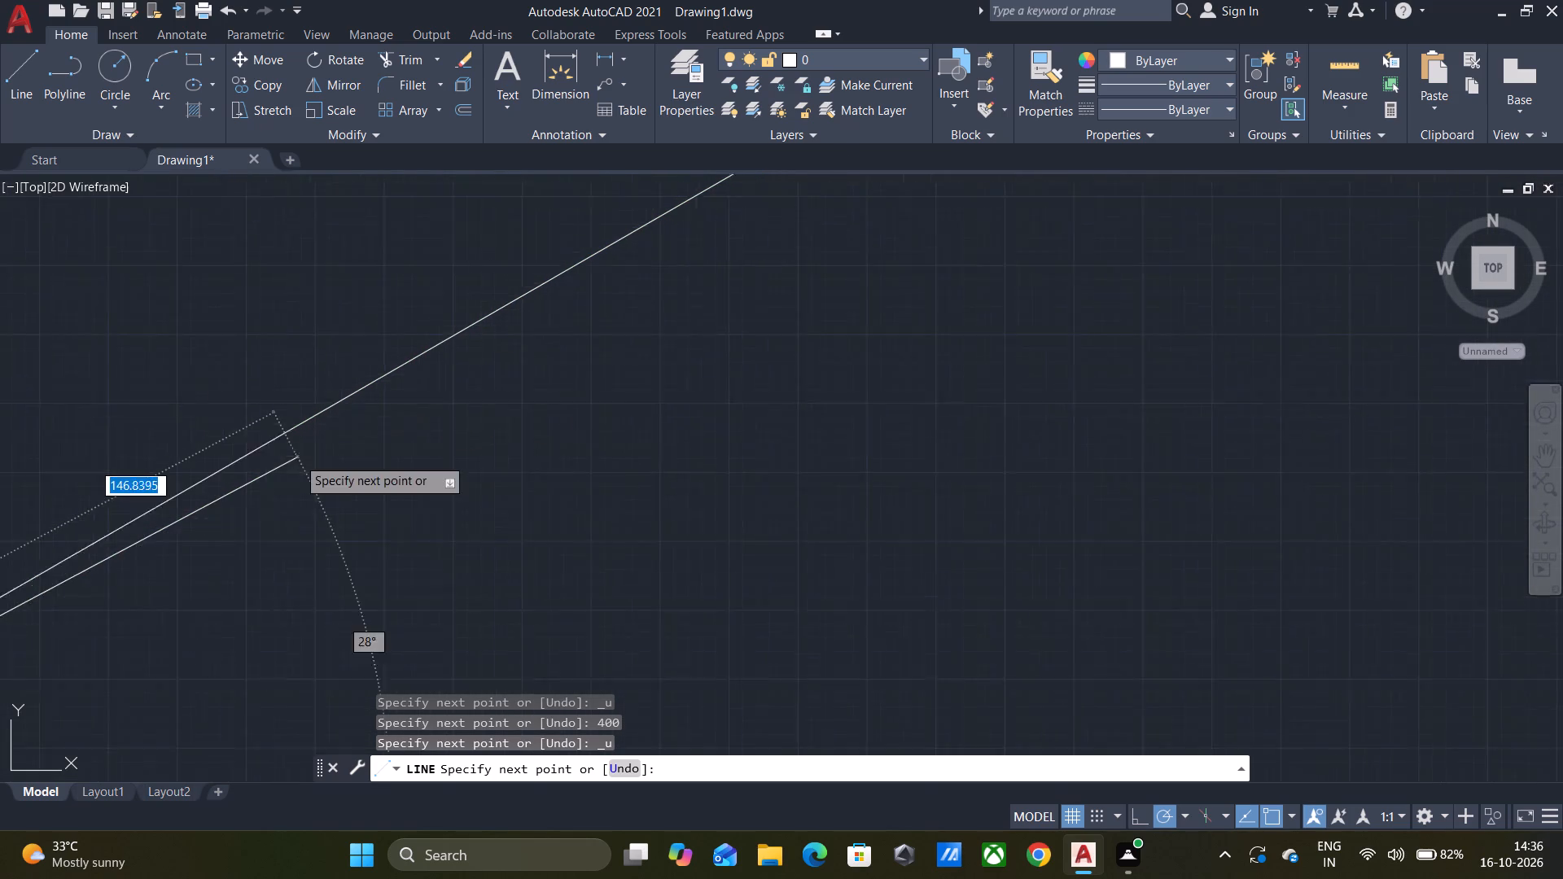
{"action": "scroll", "coordinate": [297, 457], "scroll_direction": "up", "scroll_amount": 1}
{"action": "middle_click_drag", "start_coordinate": [307, 457], "coordinate": [1191, 182]}
{"action": "scroll", "coordinate": [435, 566], "scroll_direction": "up", "scroll_amount": 4}
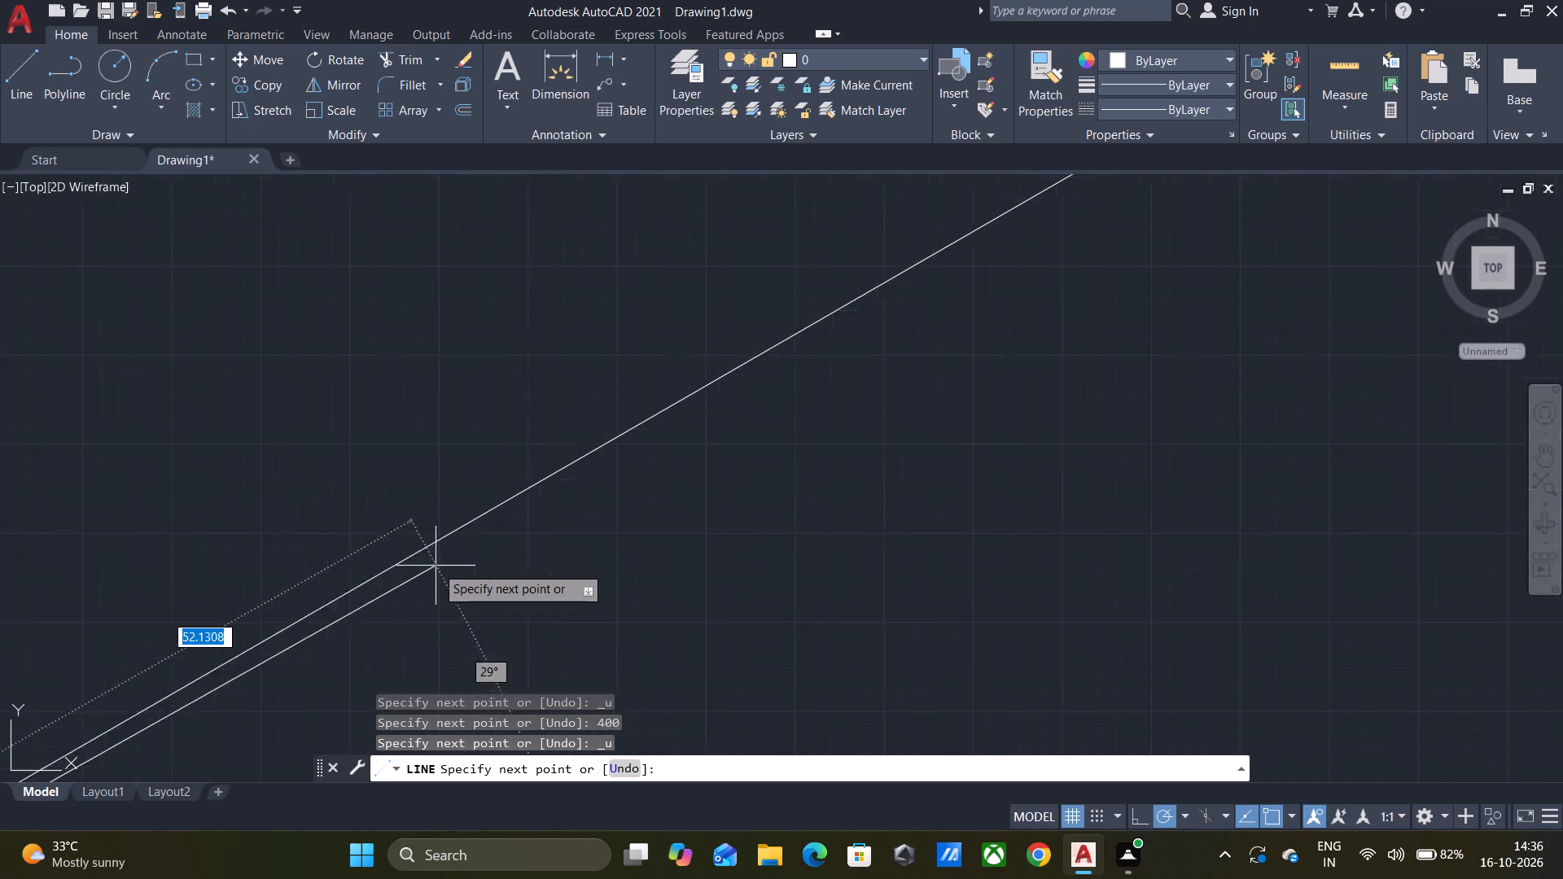
{"action": "scroll", "coordinate": [466, 523], "scroll_direction": "down", "scroll_amount": 7}
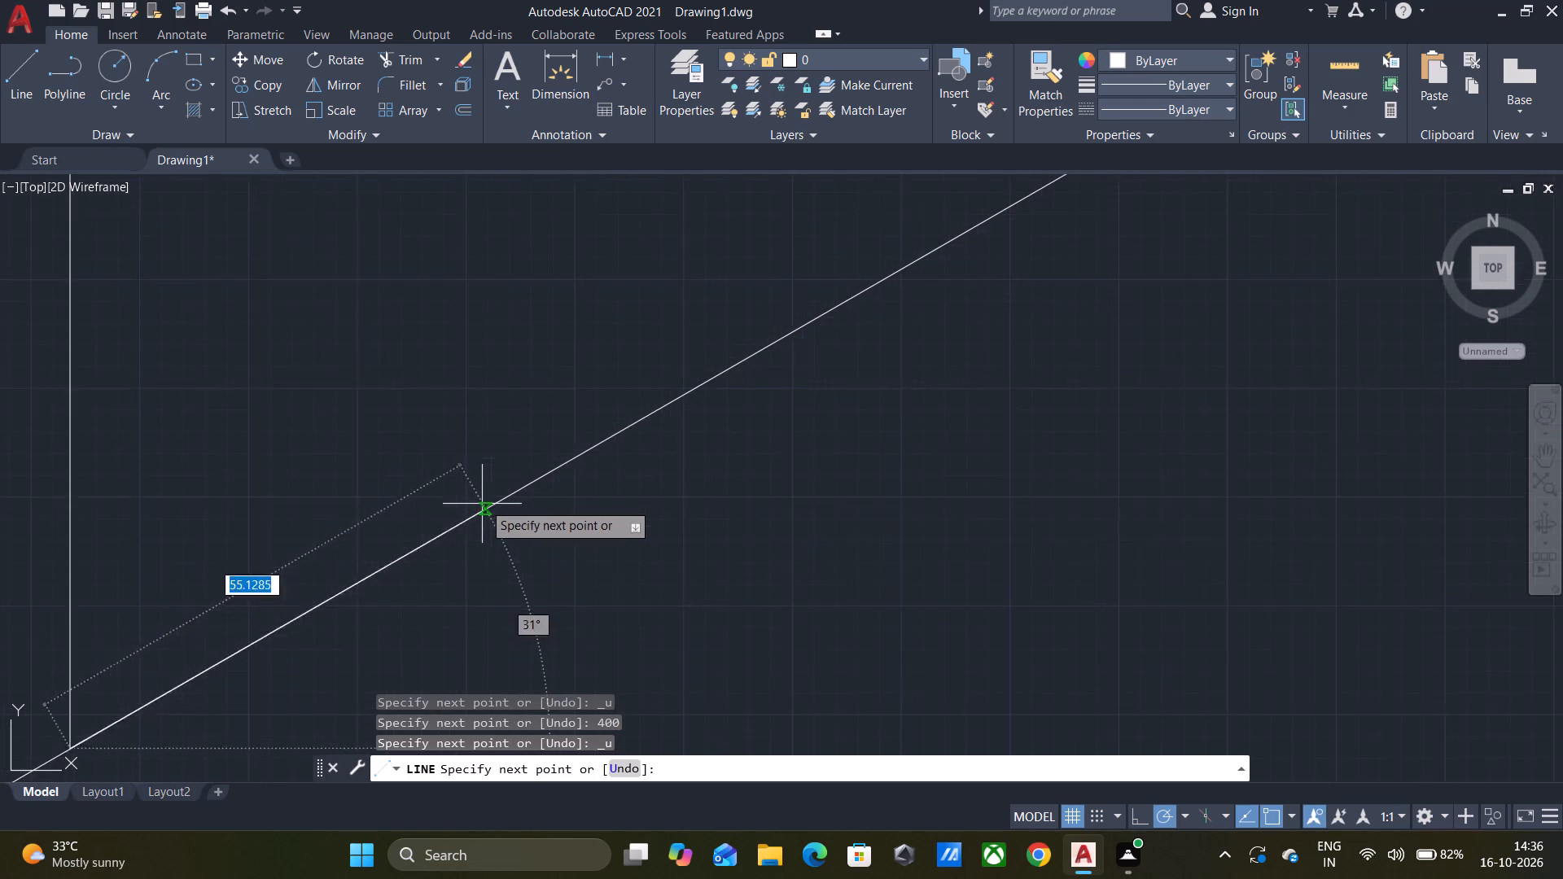
{"action": "scroll", "coordinate": [589, 437], "scroll_direction": "down", "scroll_amount": 5}
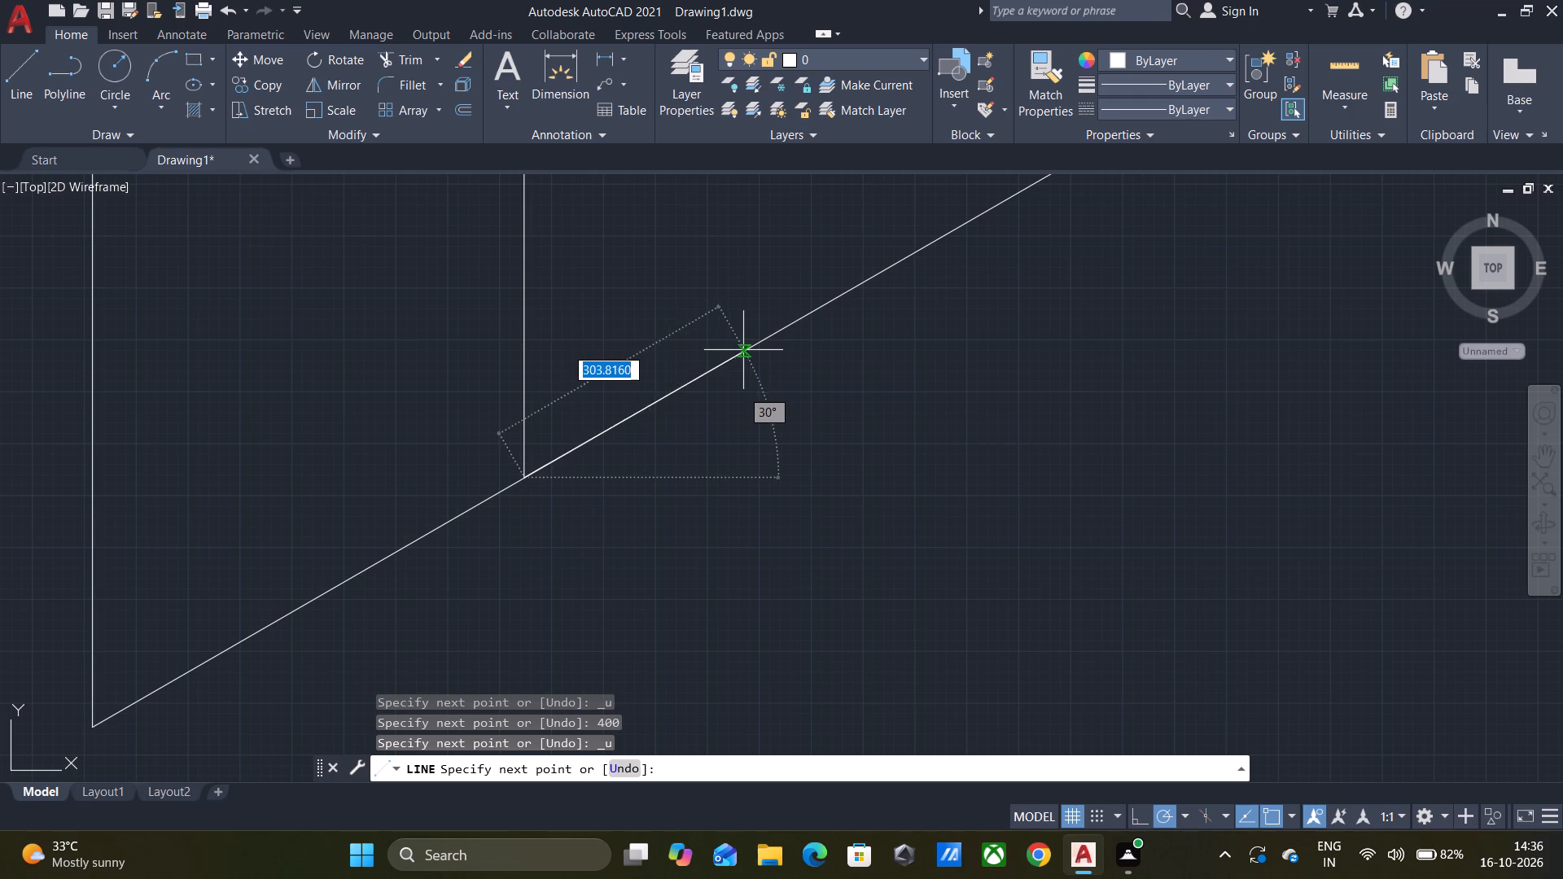
Turn on the Node object snap and cancel the pending line.
{"action": "left_click", "coordinate": [1184, 816]}
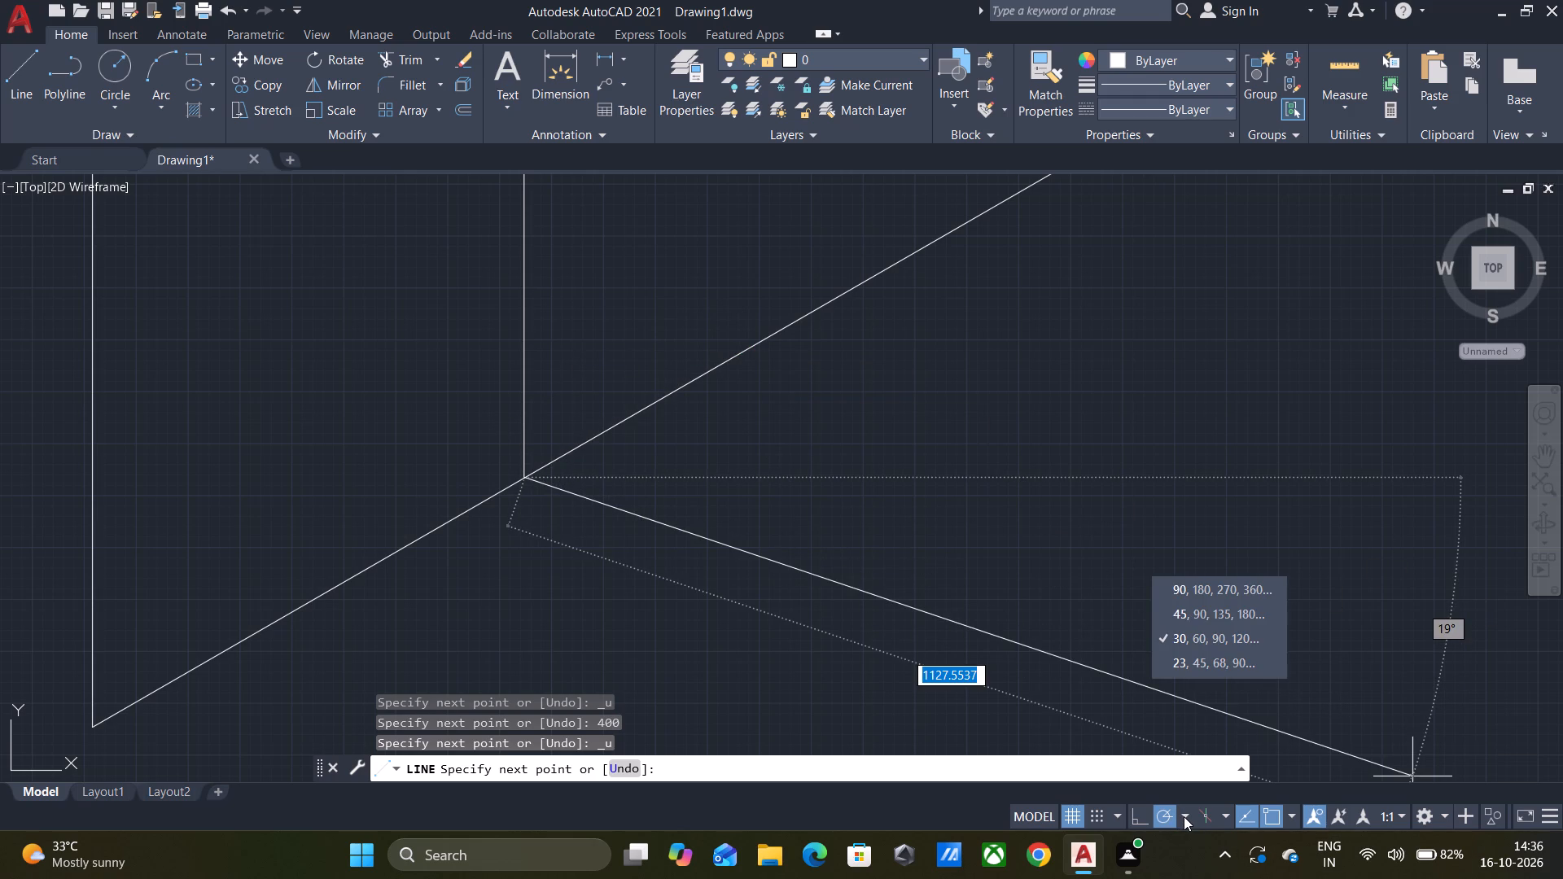
{"action": "left_click", "coordinate": [1184, 816]}
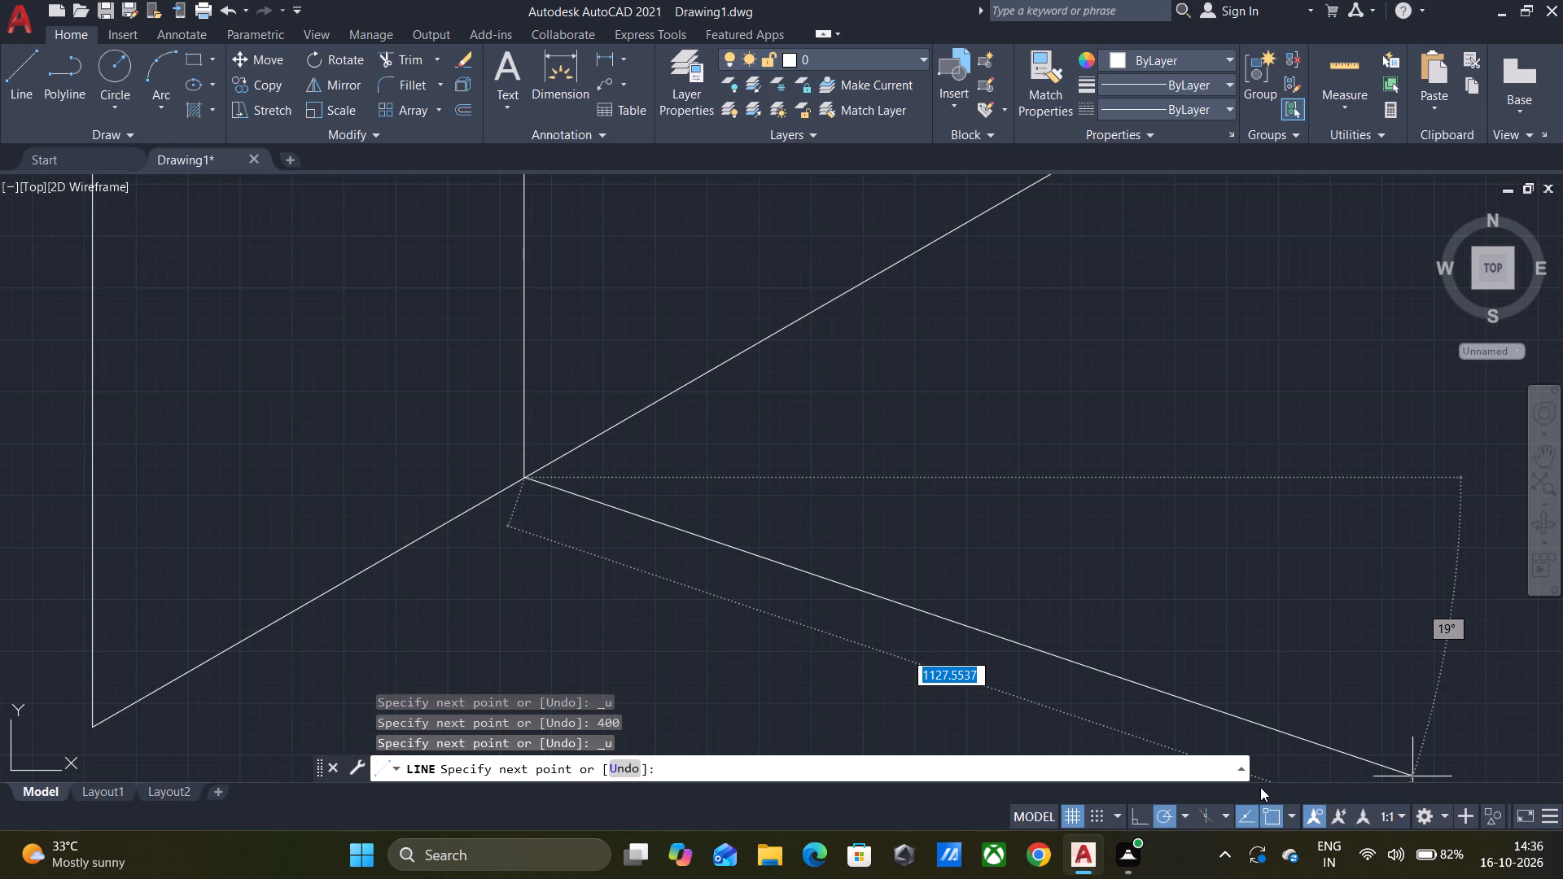
{"action": "left_click", "coordinate": [1271, 814]}
{"action": "left_click", "coordinate": [1271, 814]}
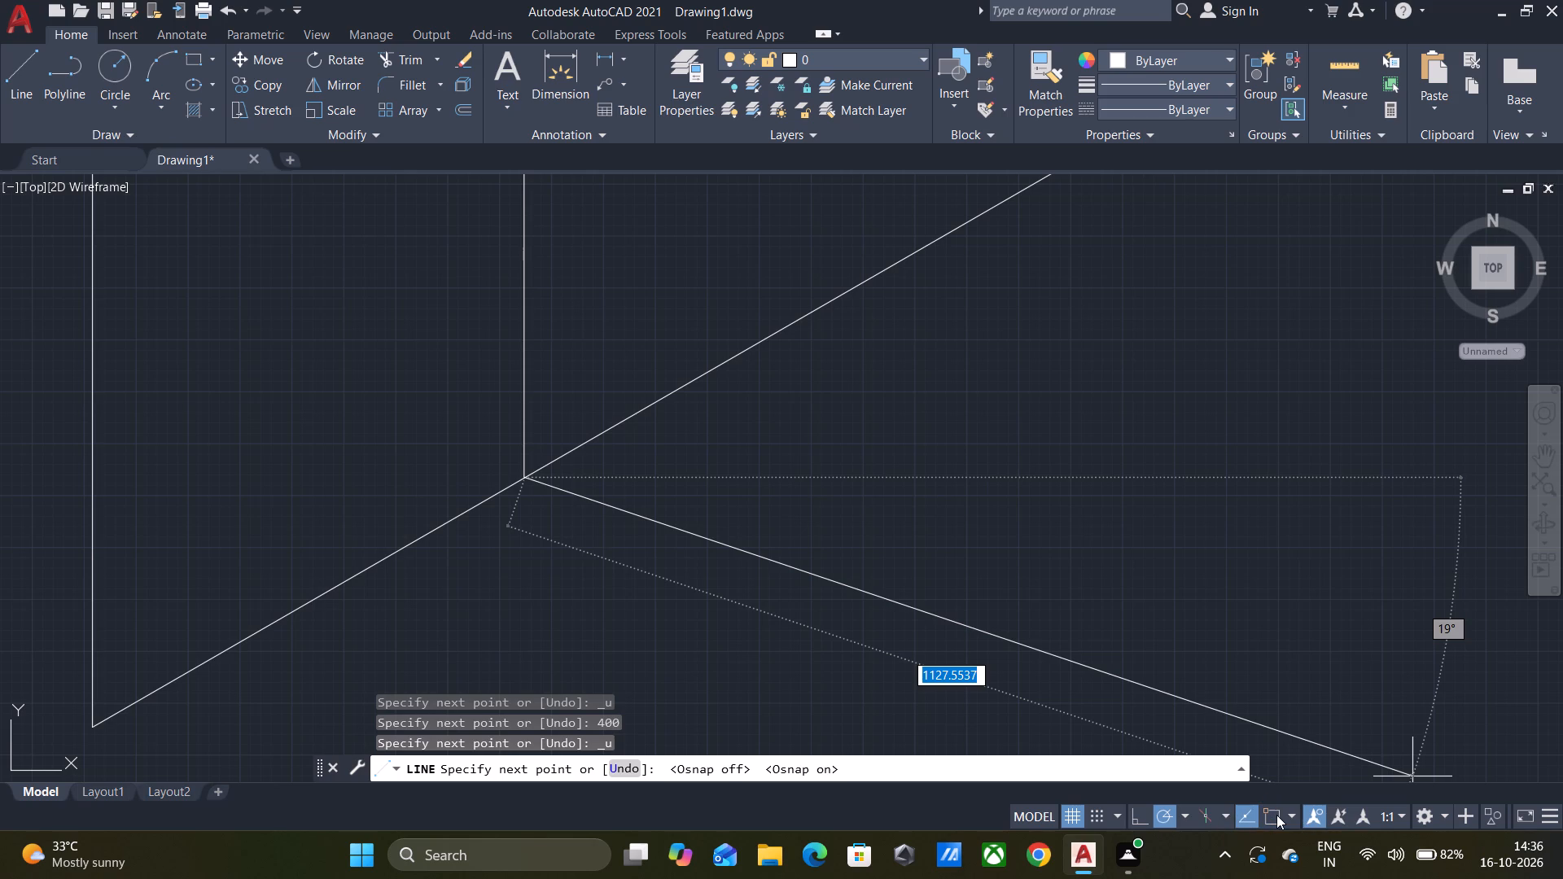
{"action": "left_click", "coordinate": [1286, 810]}
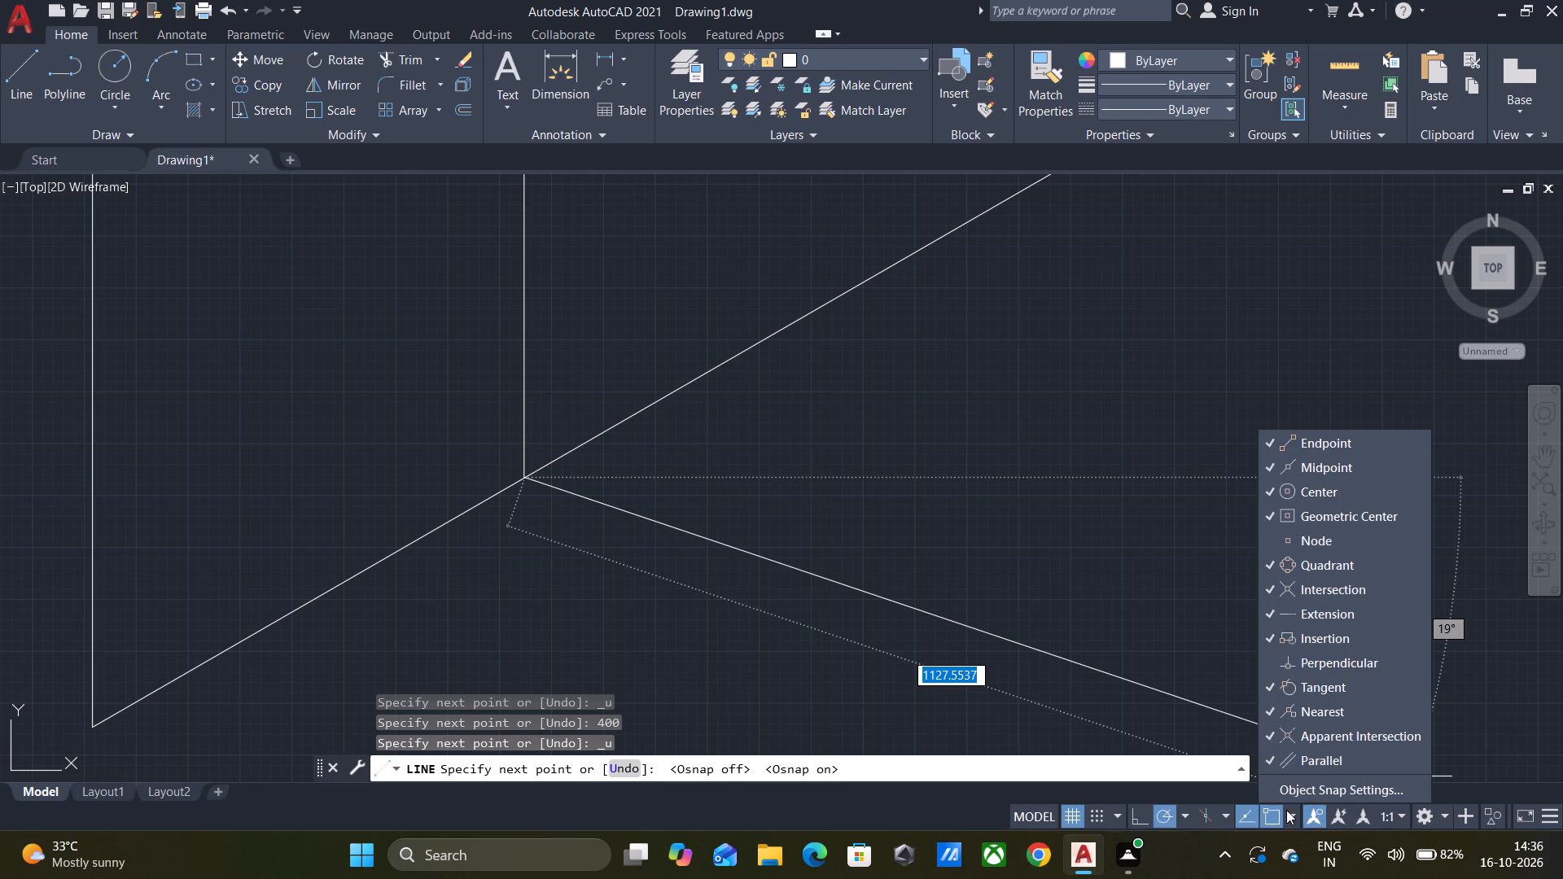
{"action": "left_click", "coordinate": [1288, 541]}
{"action": "left_click", "coordinate": [1276, 689]}
{"action": "left_click", "coordinate": [1276, 689]}
{"action": "left_click", "coordinate": [1276, 703]}
{"action": "left_click", "coordinate": [1271, 706]}
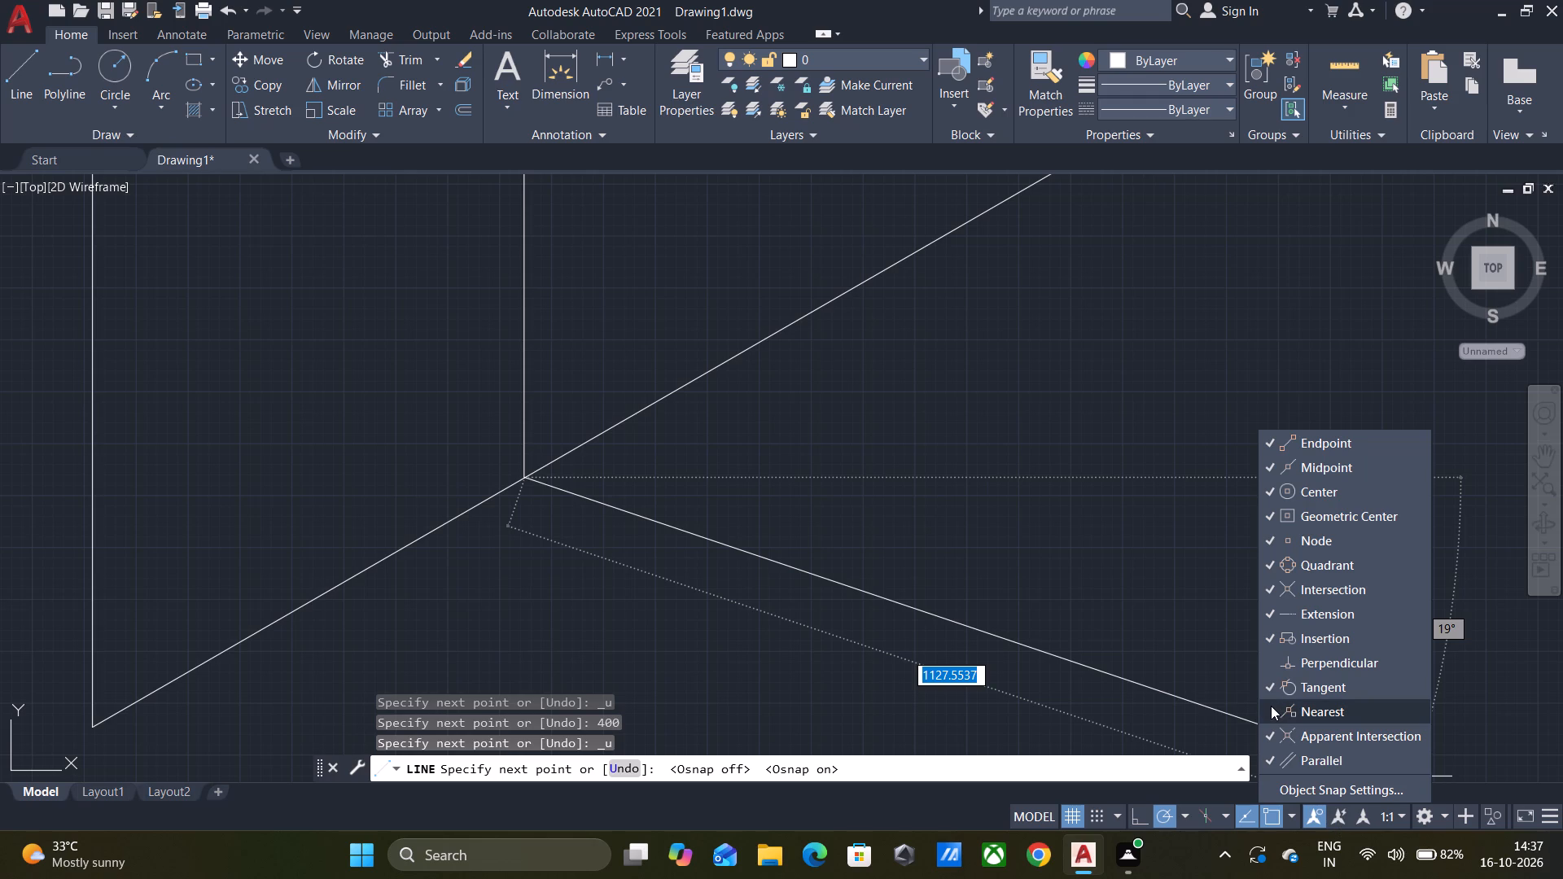
{"action": "left_click", "coordinate": [1275, 820]}
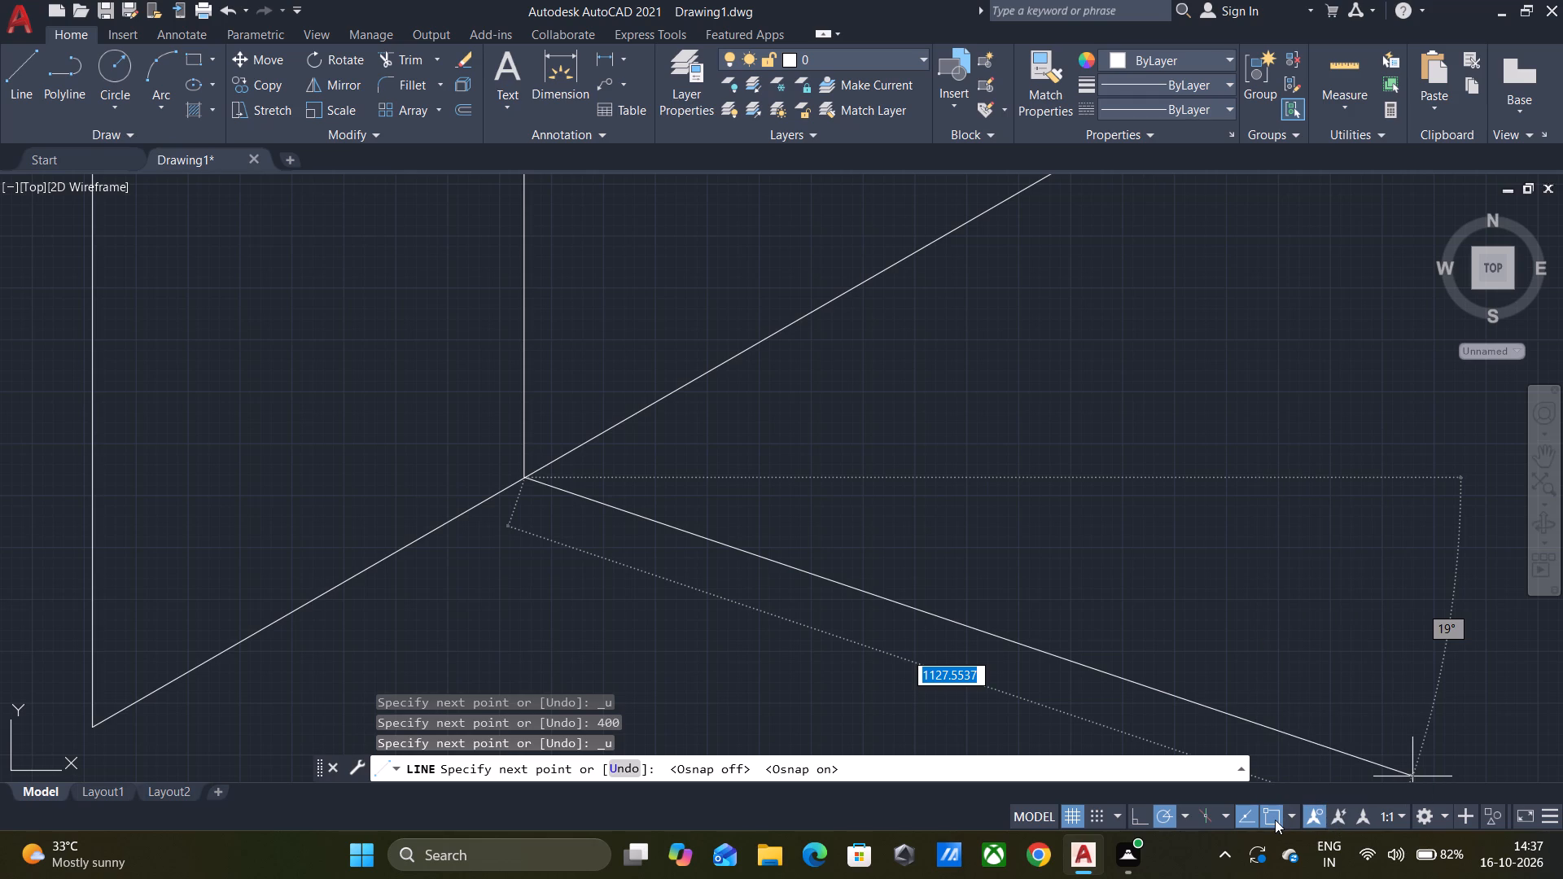
{"action": "key", "text": "Escape"}
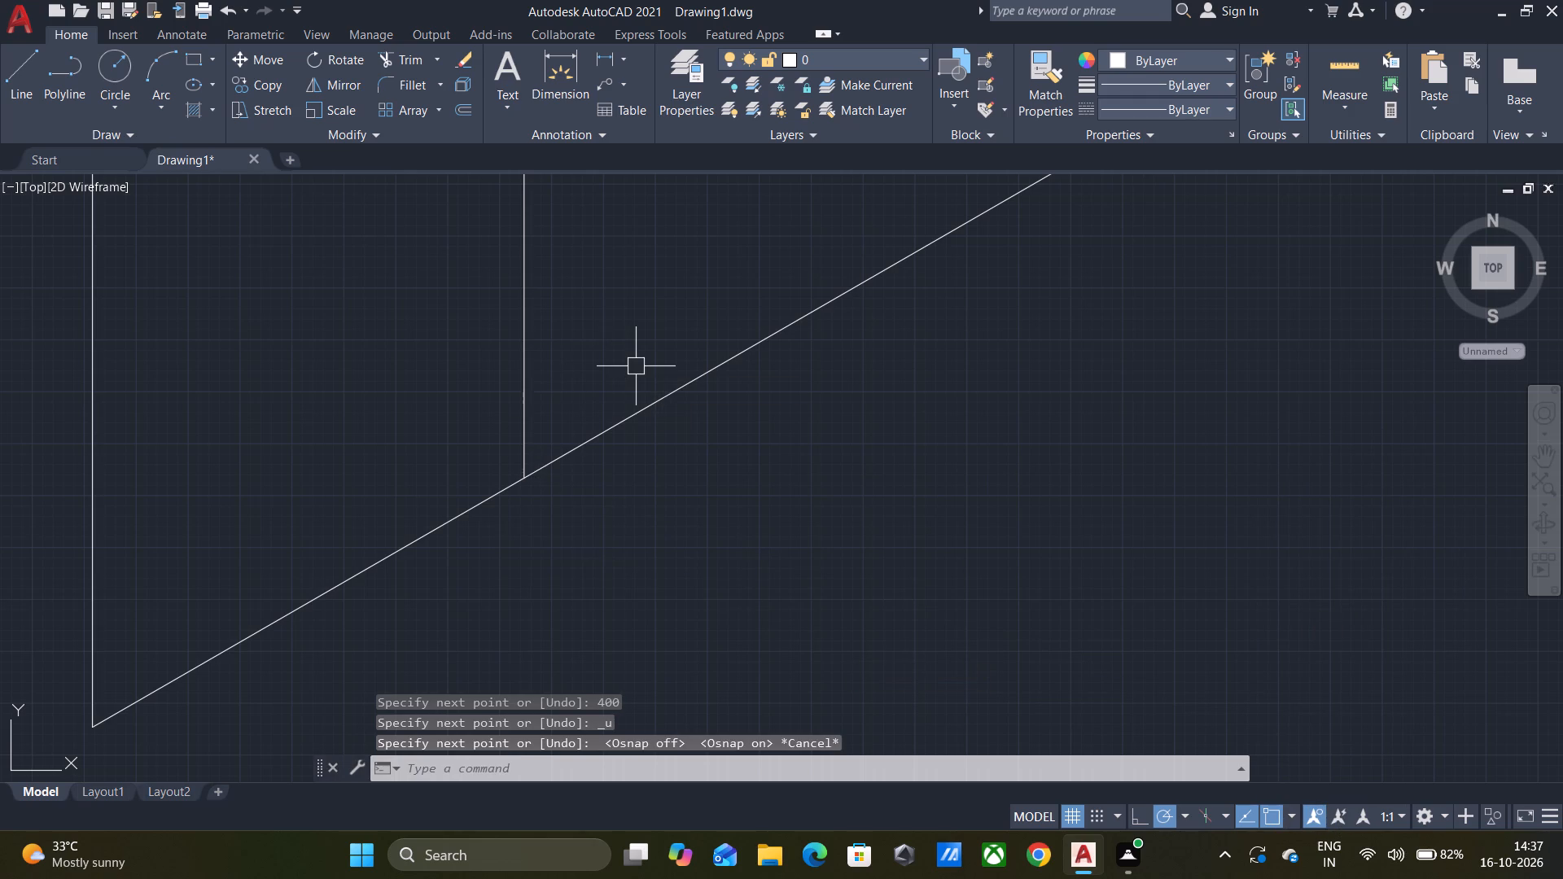
Start a new line where the second 1620-unit vertical meets the long slanted line.
{"action": "key", "text": "l"}
{"action": "key", "text": "Return"}
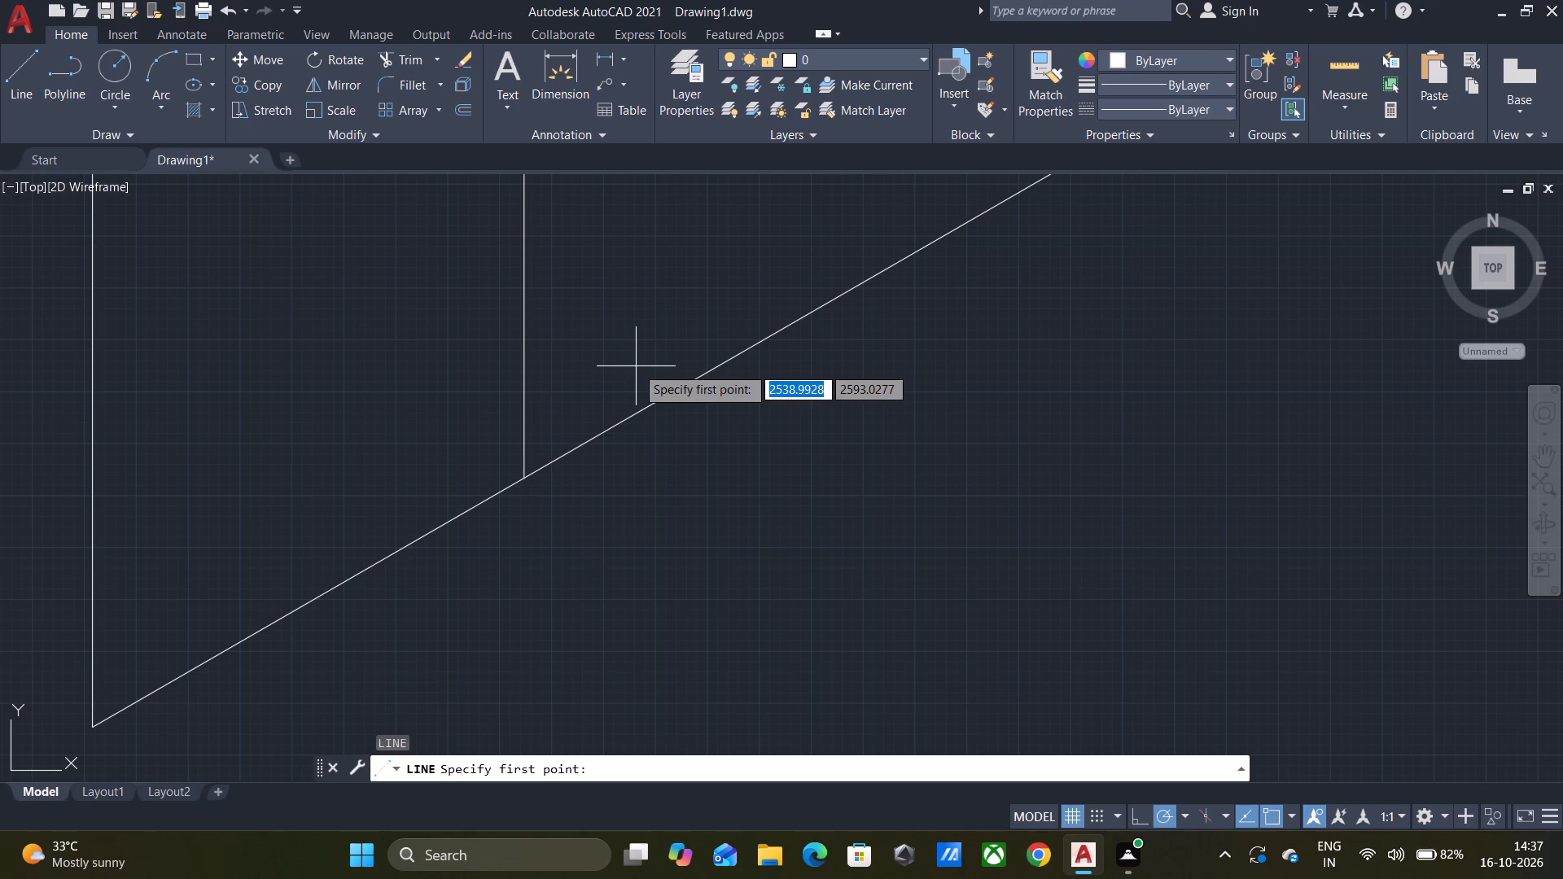
{"action": "left_click", "coordinate": [526, 478]}
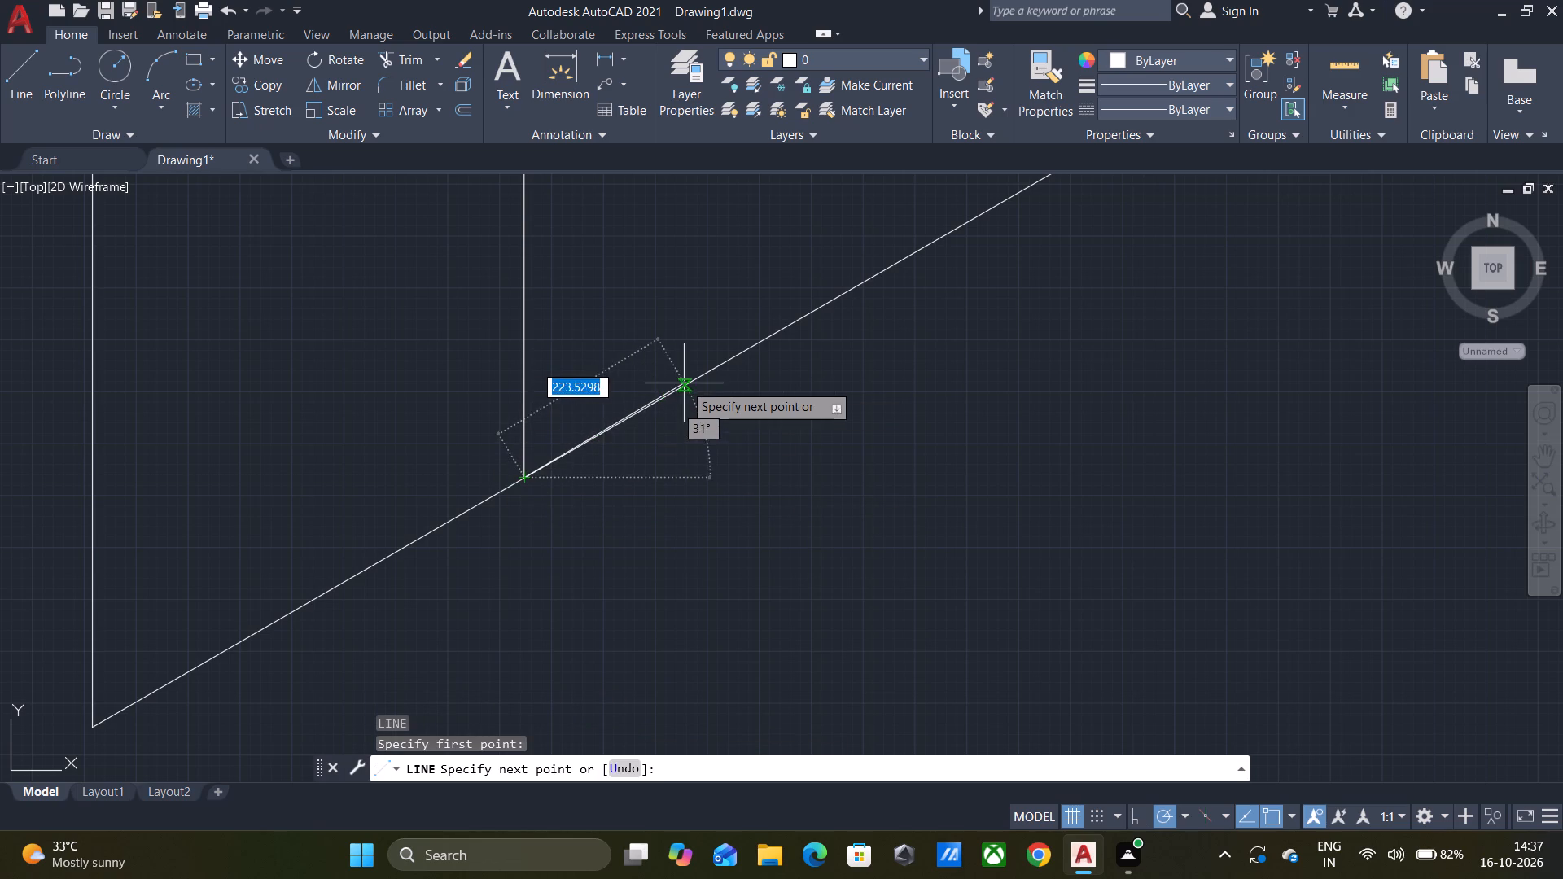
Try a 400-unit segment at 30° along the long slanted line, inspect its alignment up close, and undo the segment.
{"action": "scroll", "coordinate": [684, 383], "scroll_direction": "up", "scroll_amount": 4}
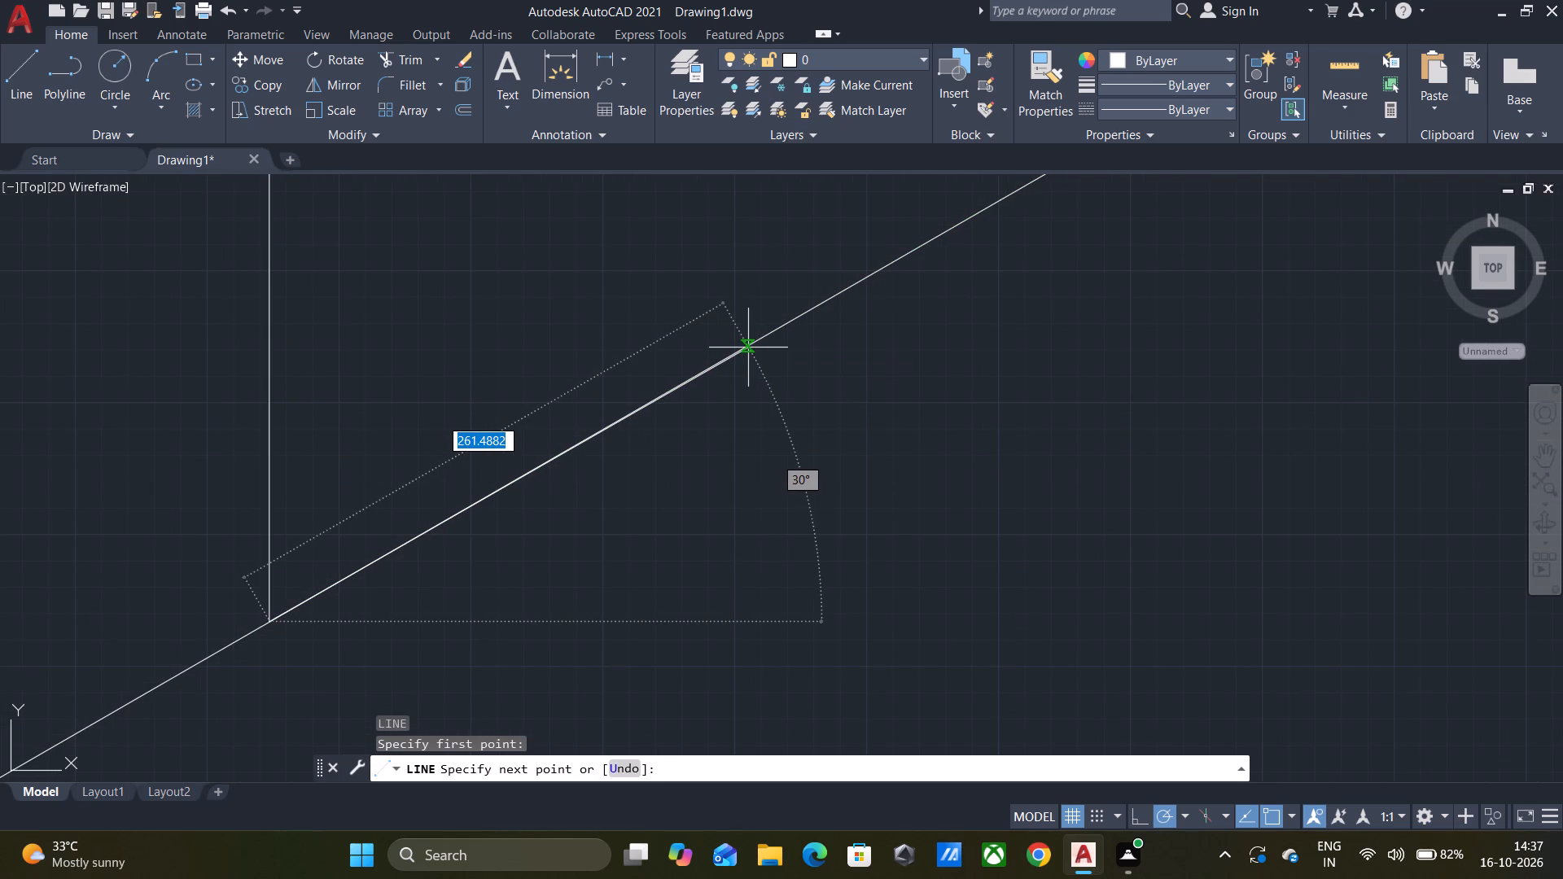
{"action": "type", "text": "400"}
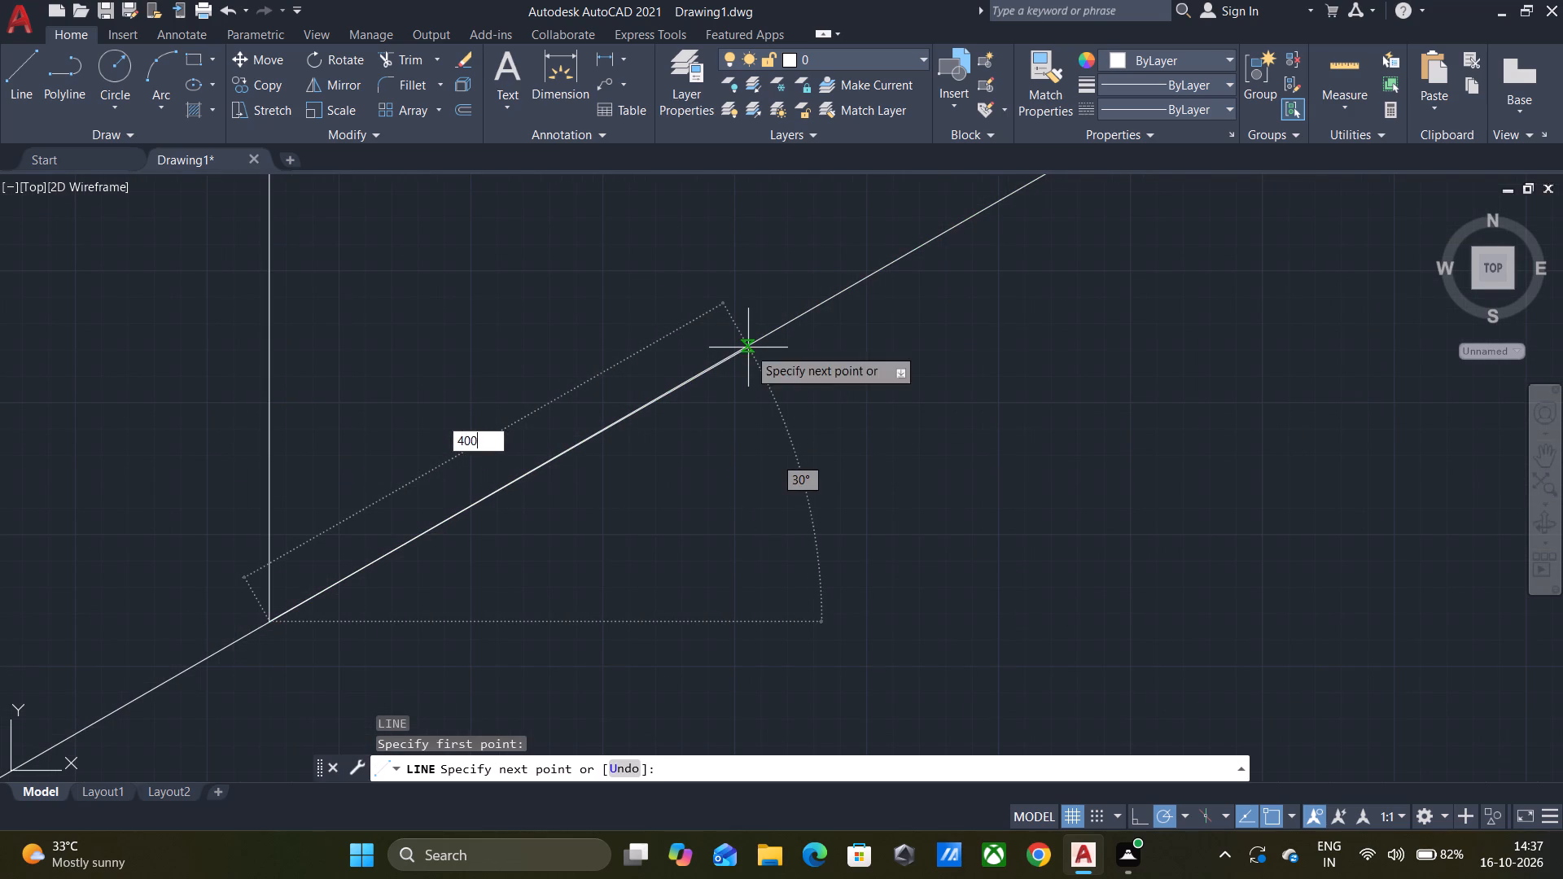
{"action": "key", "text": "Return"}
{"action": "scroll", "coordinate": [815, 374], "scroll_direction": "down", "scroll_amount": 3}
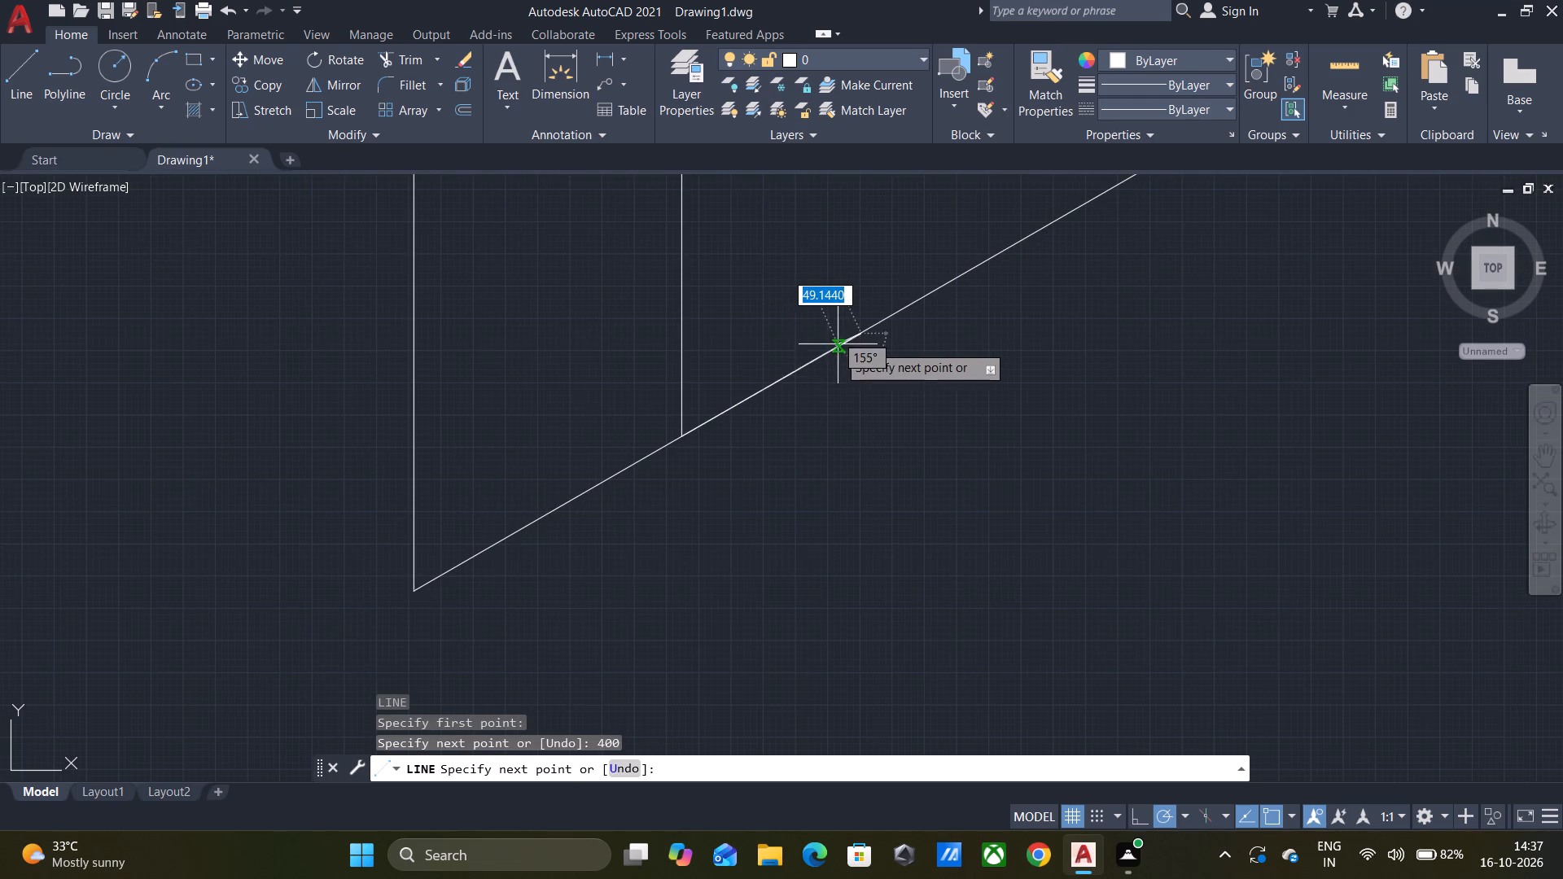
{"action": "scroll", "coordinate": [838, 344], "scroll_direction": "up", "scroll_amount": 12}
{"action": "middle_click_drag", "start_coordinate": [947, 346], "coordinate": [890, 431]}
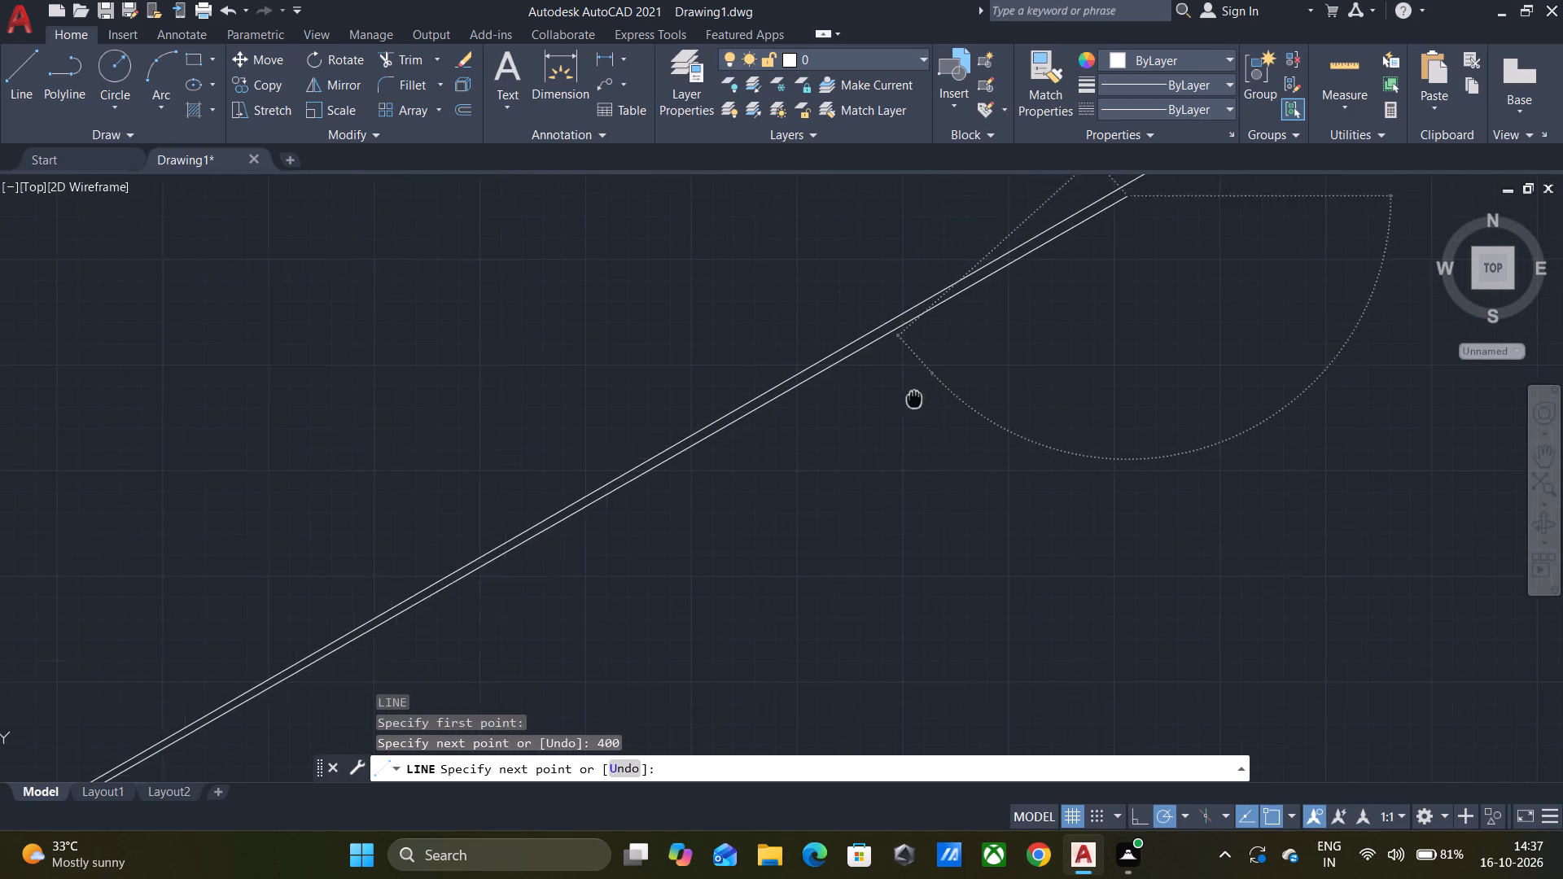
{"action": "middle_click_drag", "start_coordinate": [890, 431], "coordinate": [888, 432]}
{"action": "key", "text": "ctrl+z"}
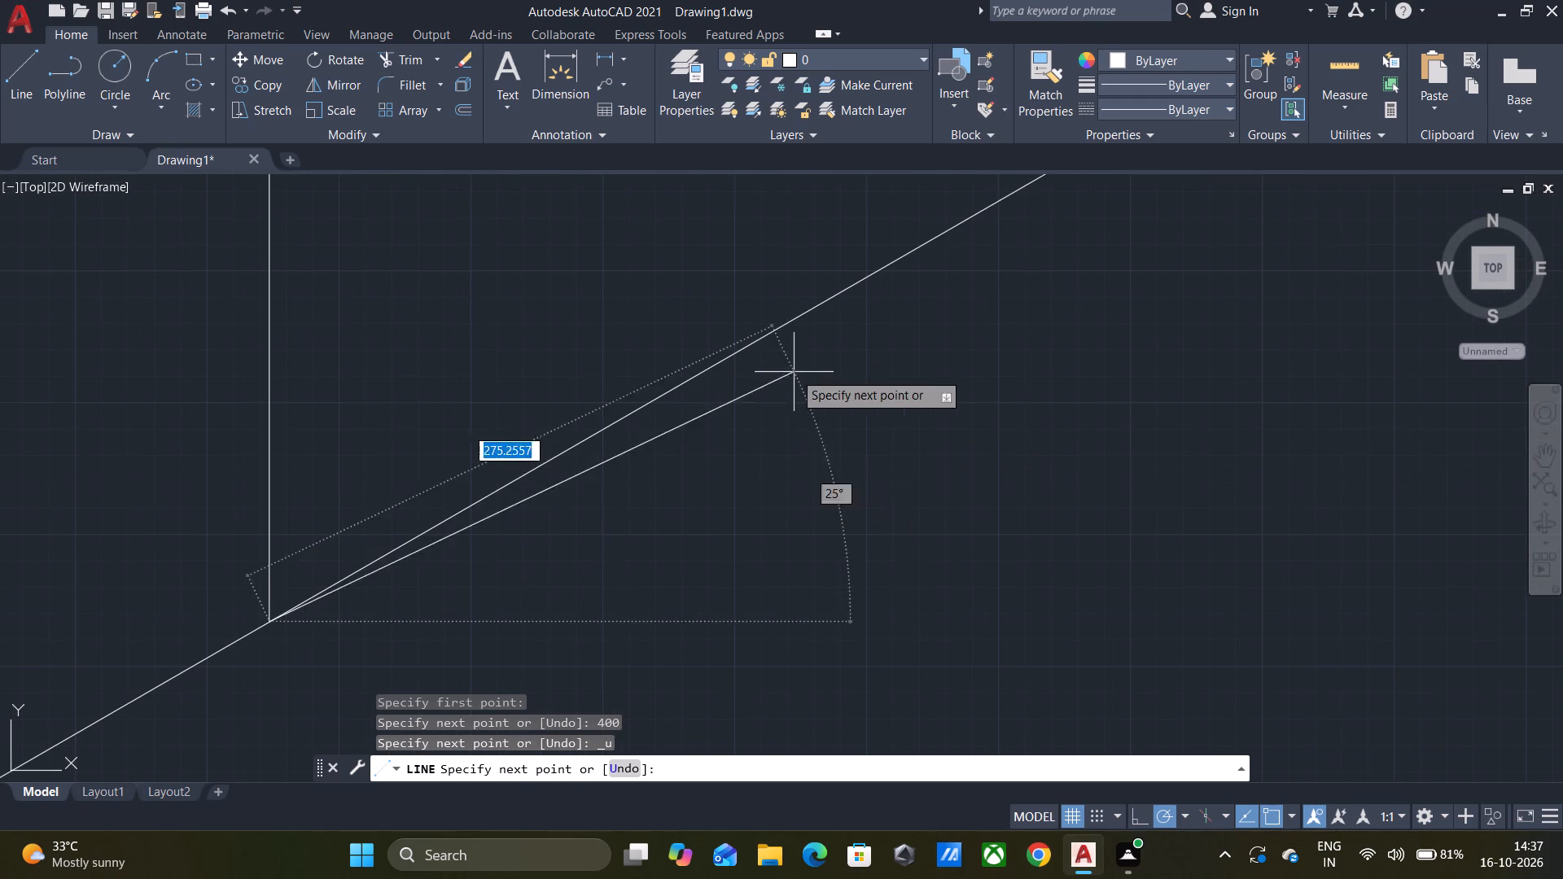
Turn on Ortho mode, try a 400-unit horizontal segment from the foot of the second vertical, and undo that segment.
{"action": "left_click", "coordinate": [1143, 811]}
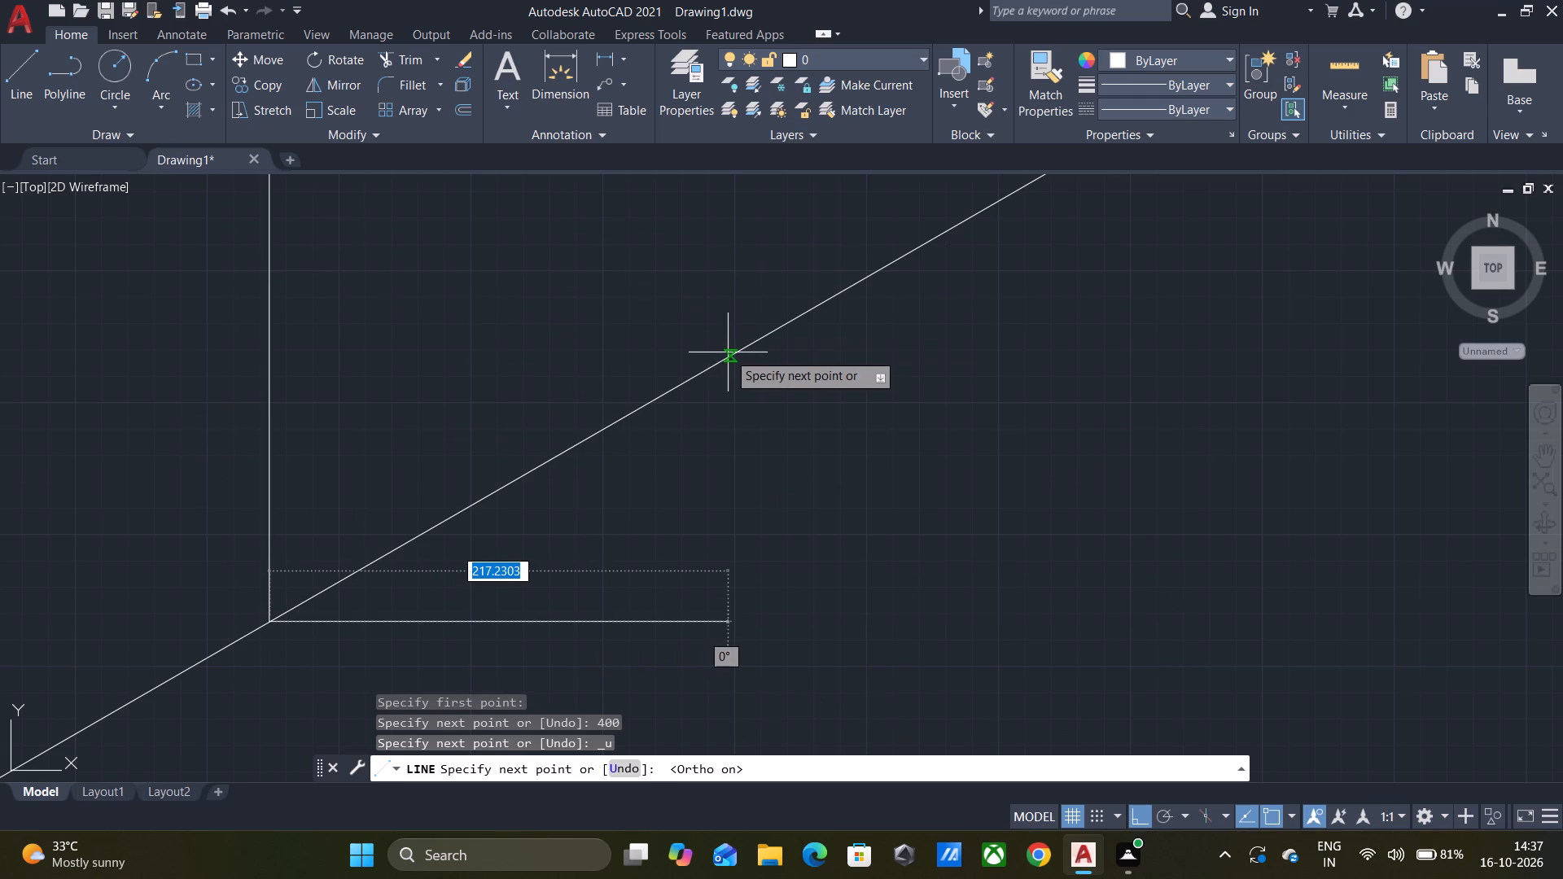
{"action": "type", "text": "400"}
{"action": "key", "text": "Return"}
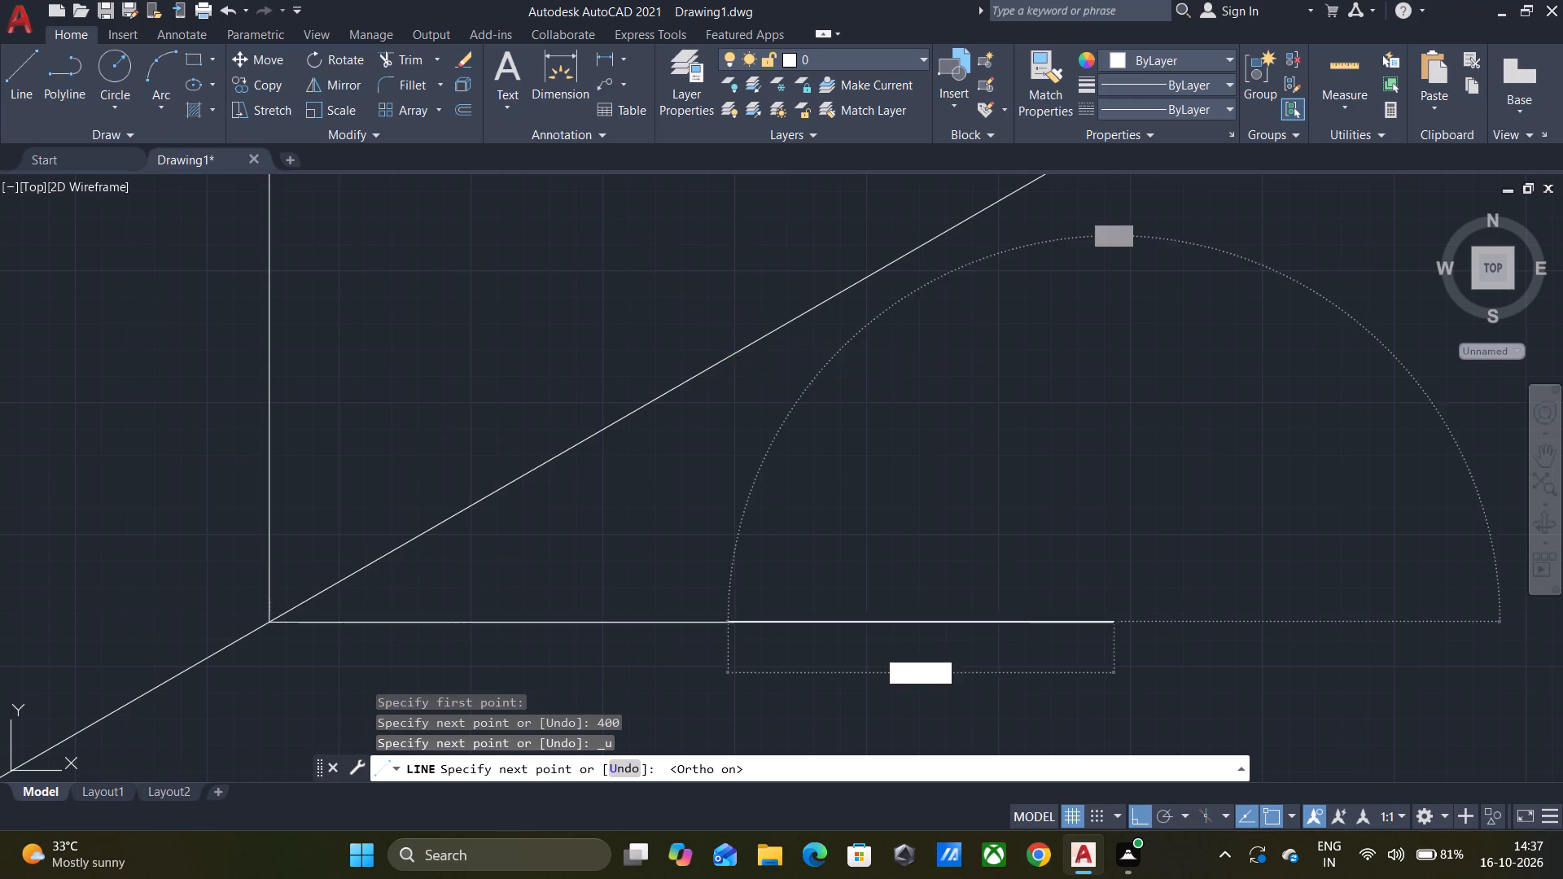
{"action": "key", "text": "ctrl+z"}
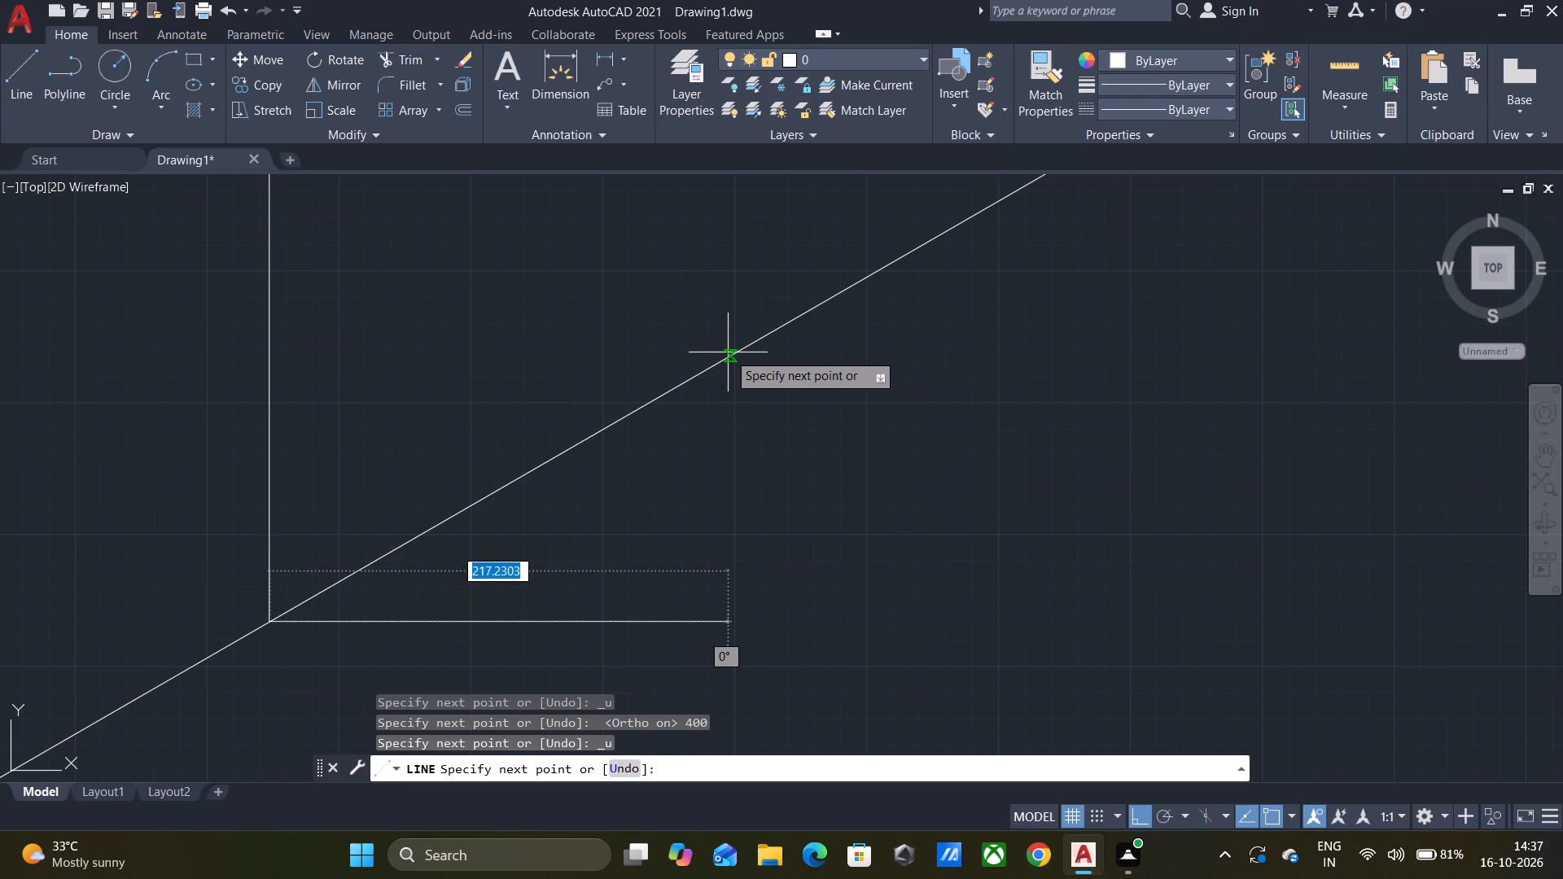
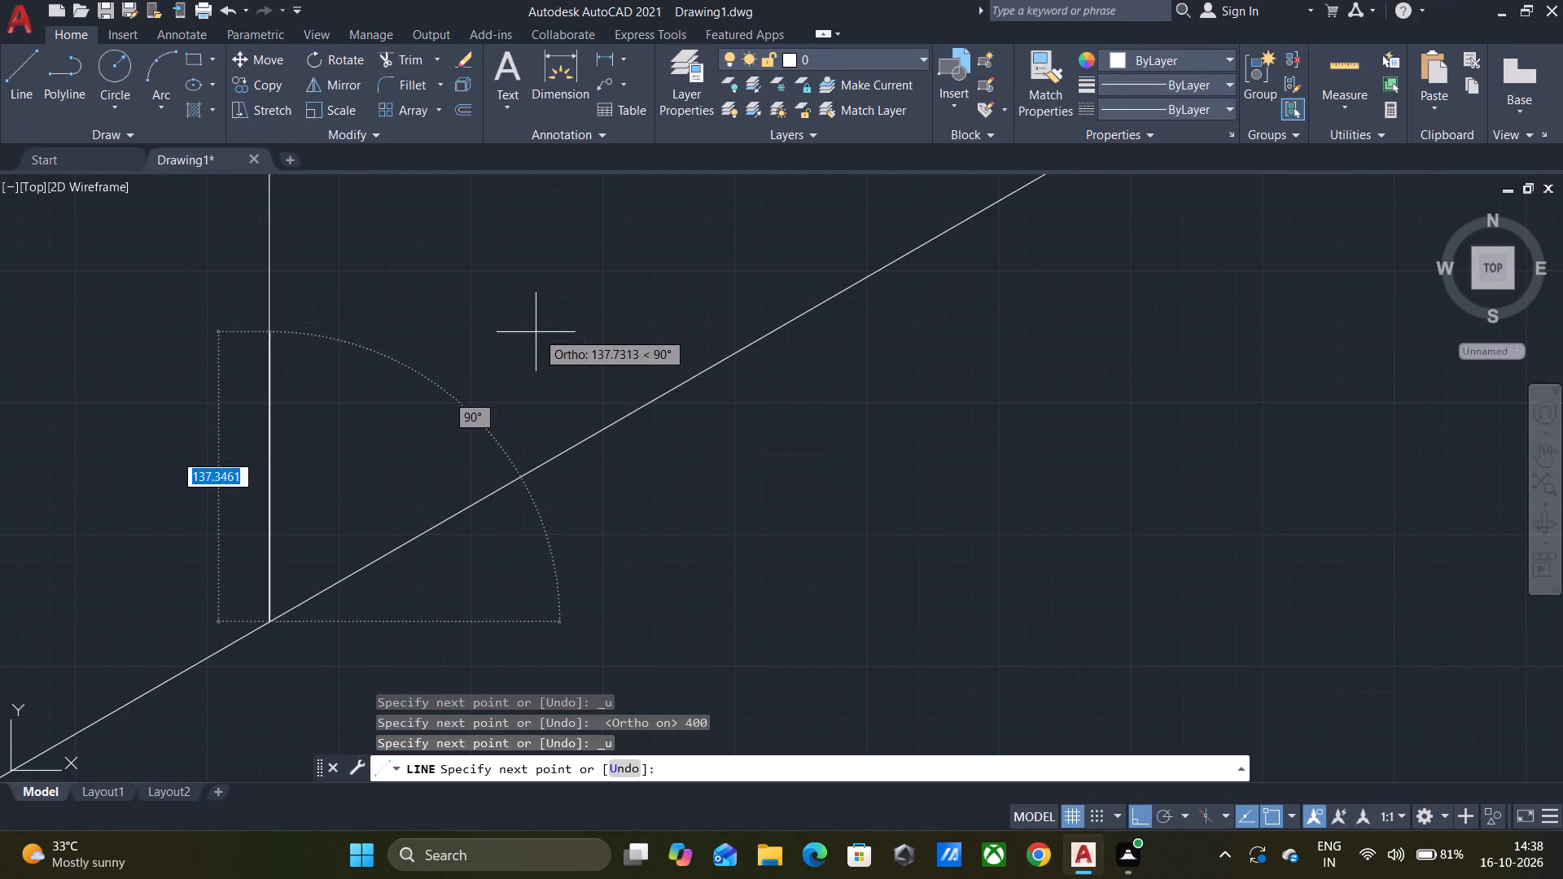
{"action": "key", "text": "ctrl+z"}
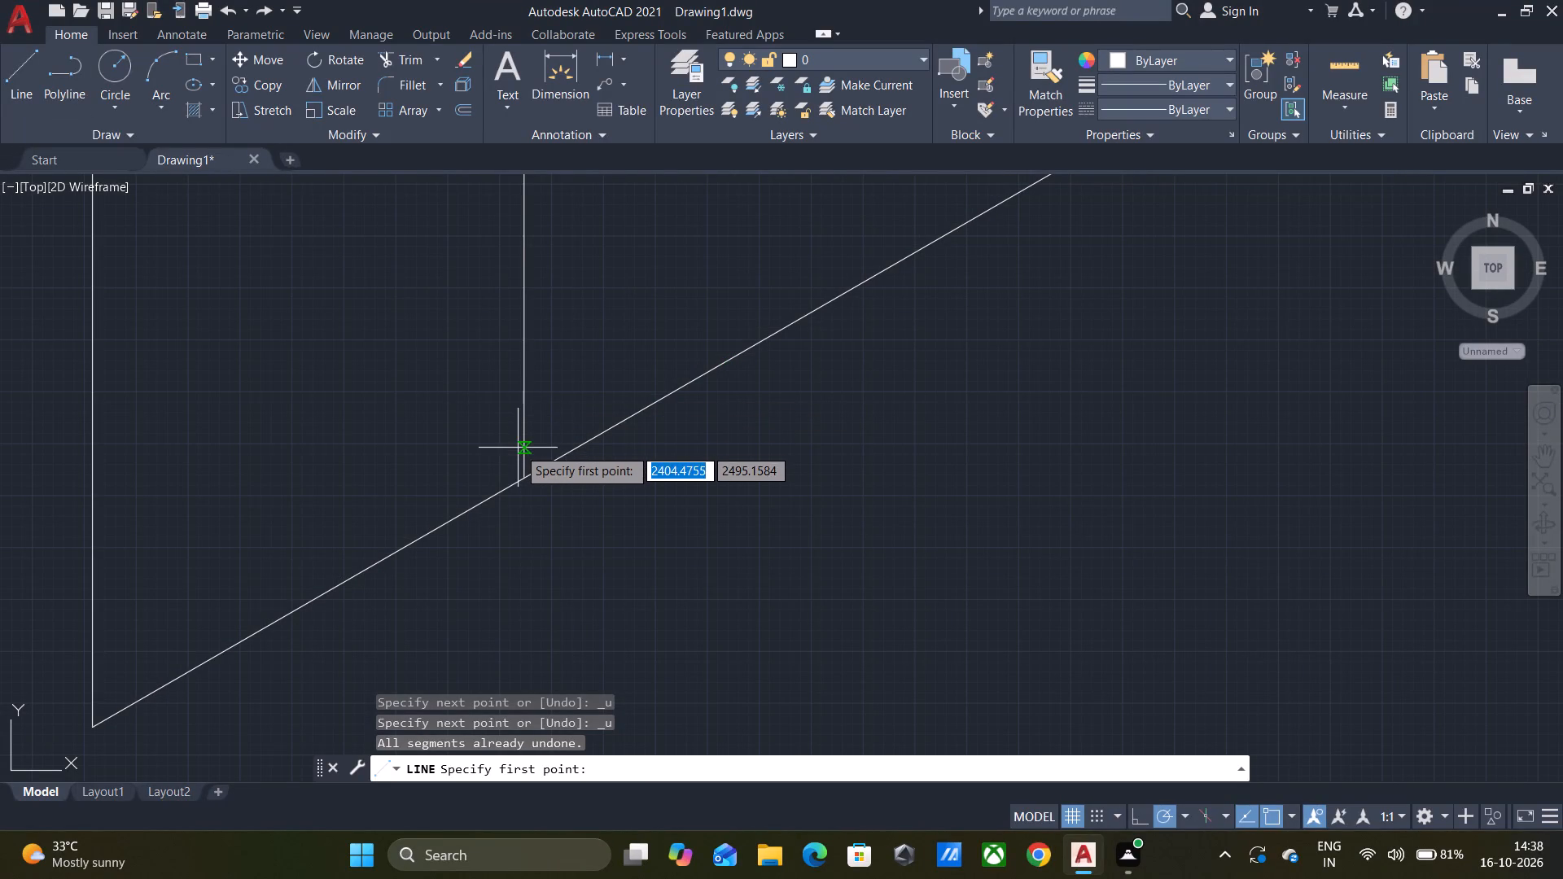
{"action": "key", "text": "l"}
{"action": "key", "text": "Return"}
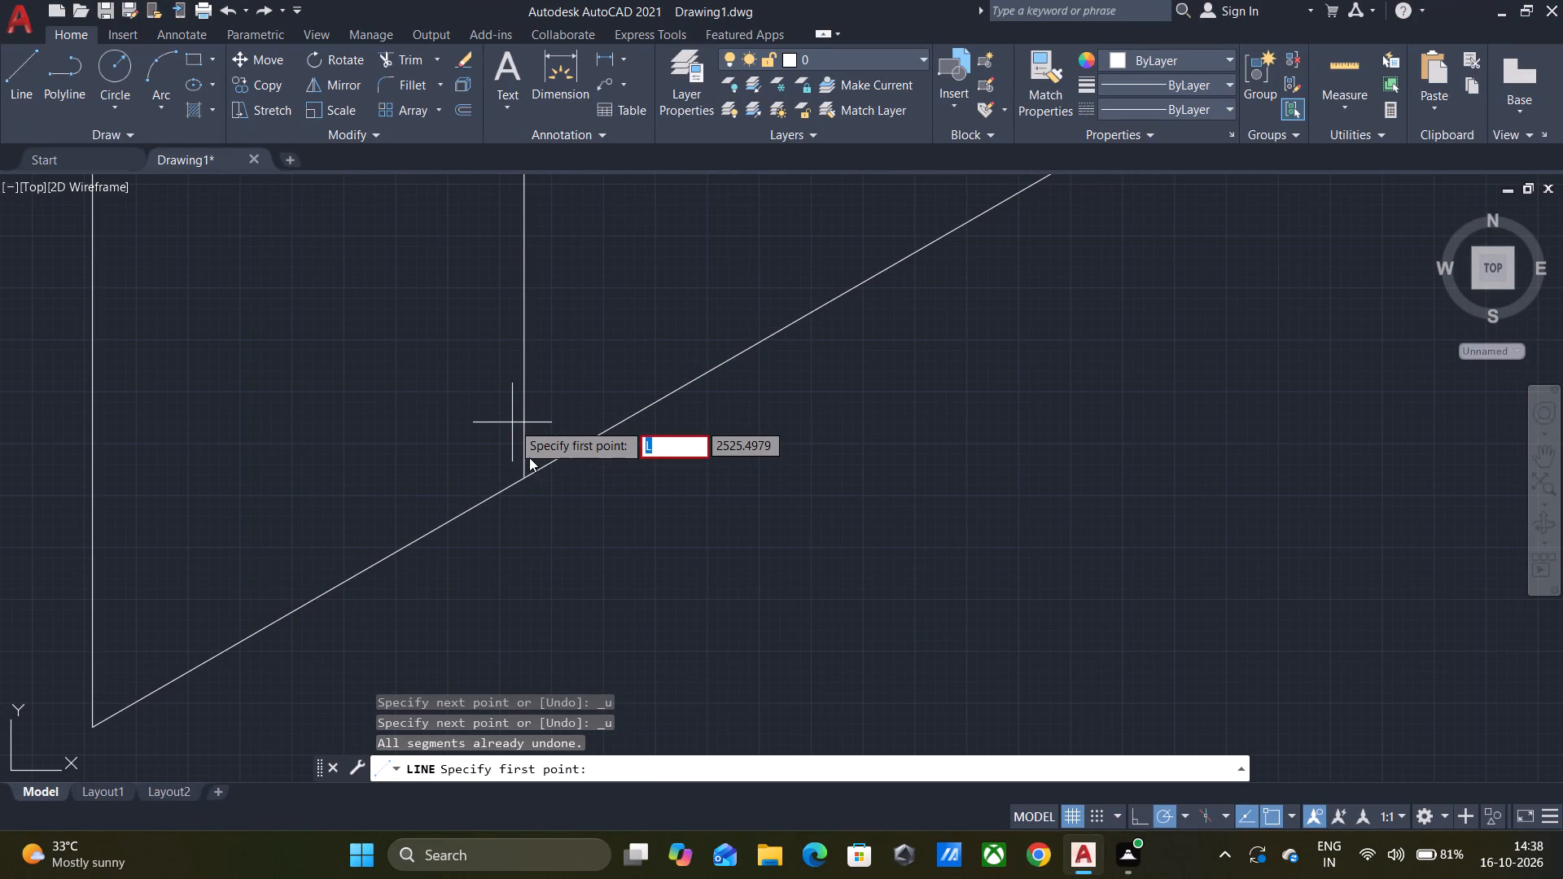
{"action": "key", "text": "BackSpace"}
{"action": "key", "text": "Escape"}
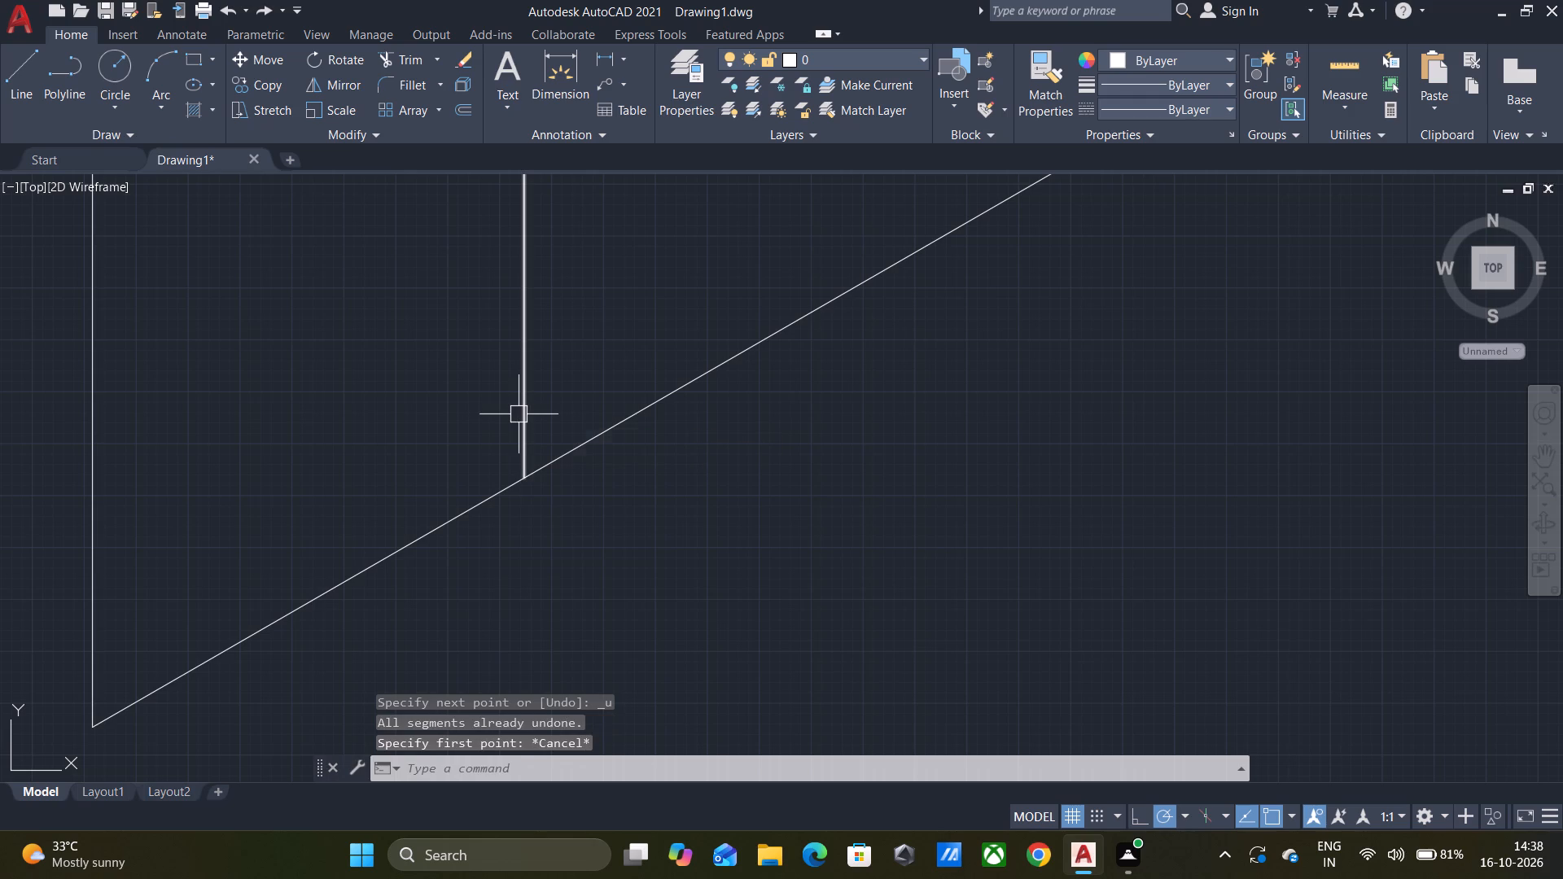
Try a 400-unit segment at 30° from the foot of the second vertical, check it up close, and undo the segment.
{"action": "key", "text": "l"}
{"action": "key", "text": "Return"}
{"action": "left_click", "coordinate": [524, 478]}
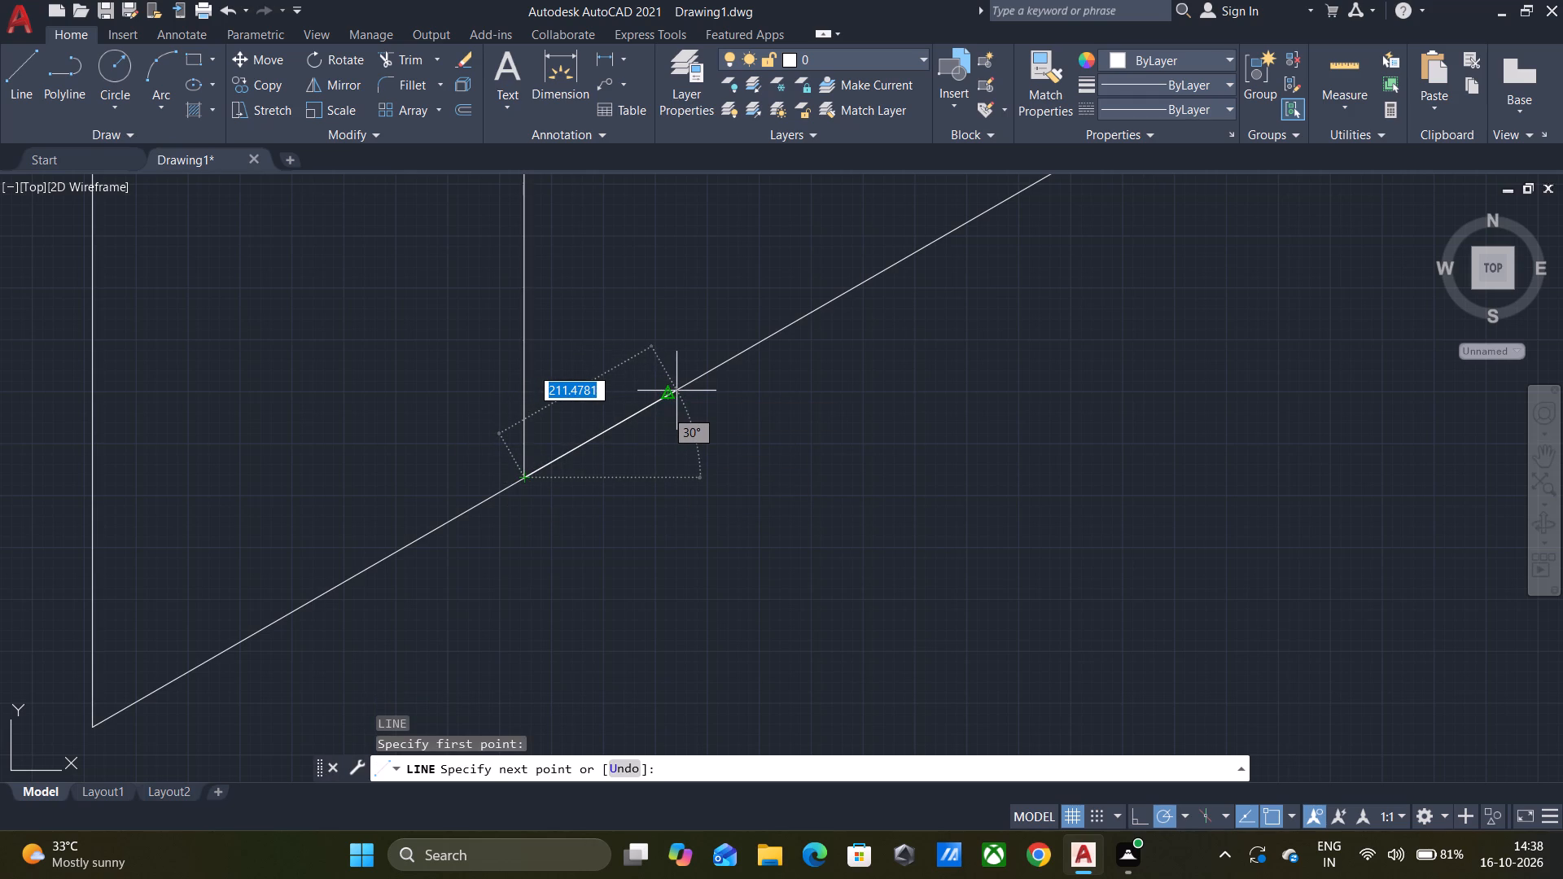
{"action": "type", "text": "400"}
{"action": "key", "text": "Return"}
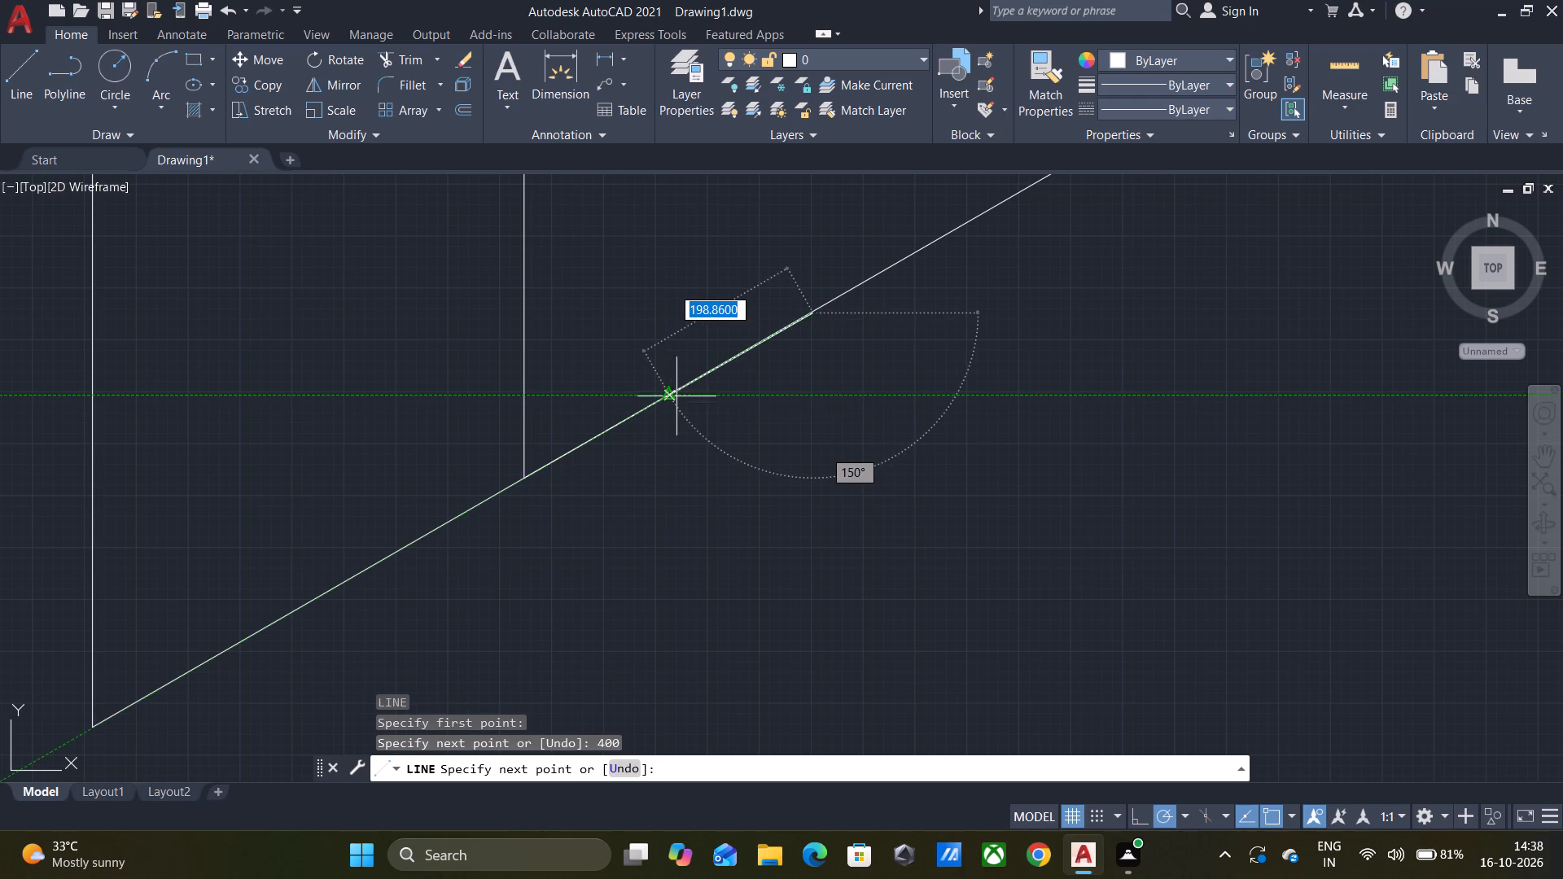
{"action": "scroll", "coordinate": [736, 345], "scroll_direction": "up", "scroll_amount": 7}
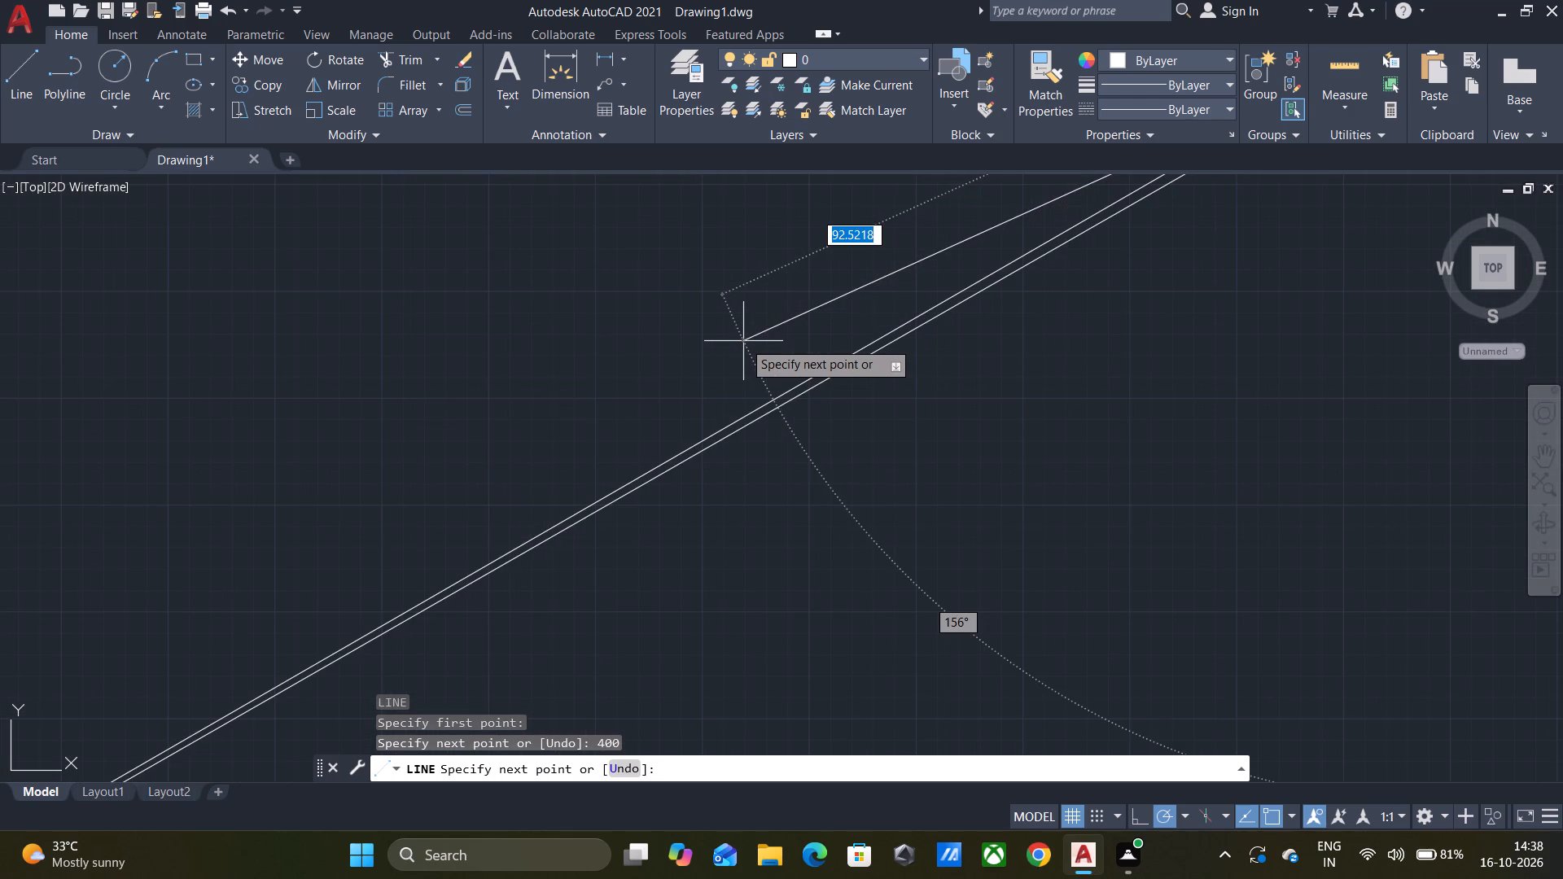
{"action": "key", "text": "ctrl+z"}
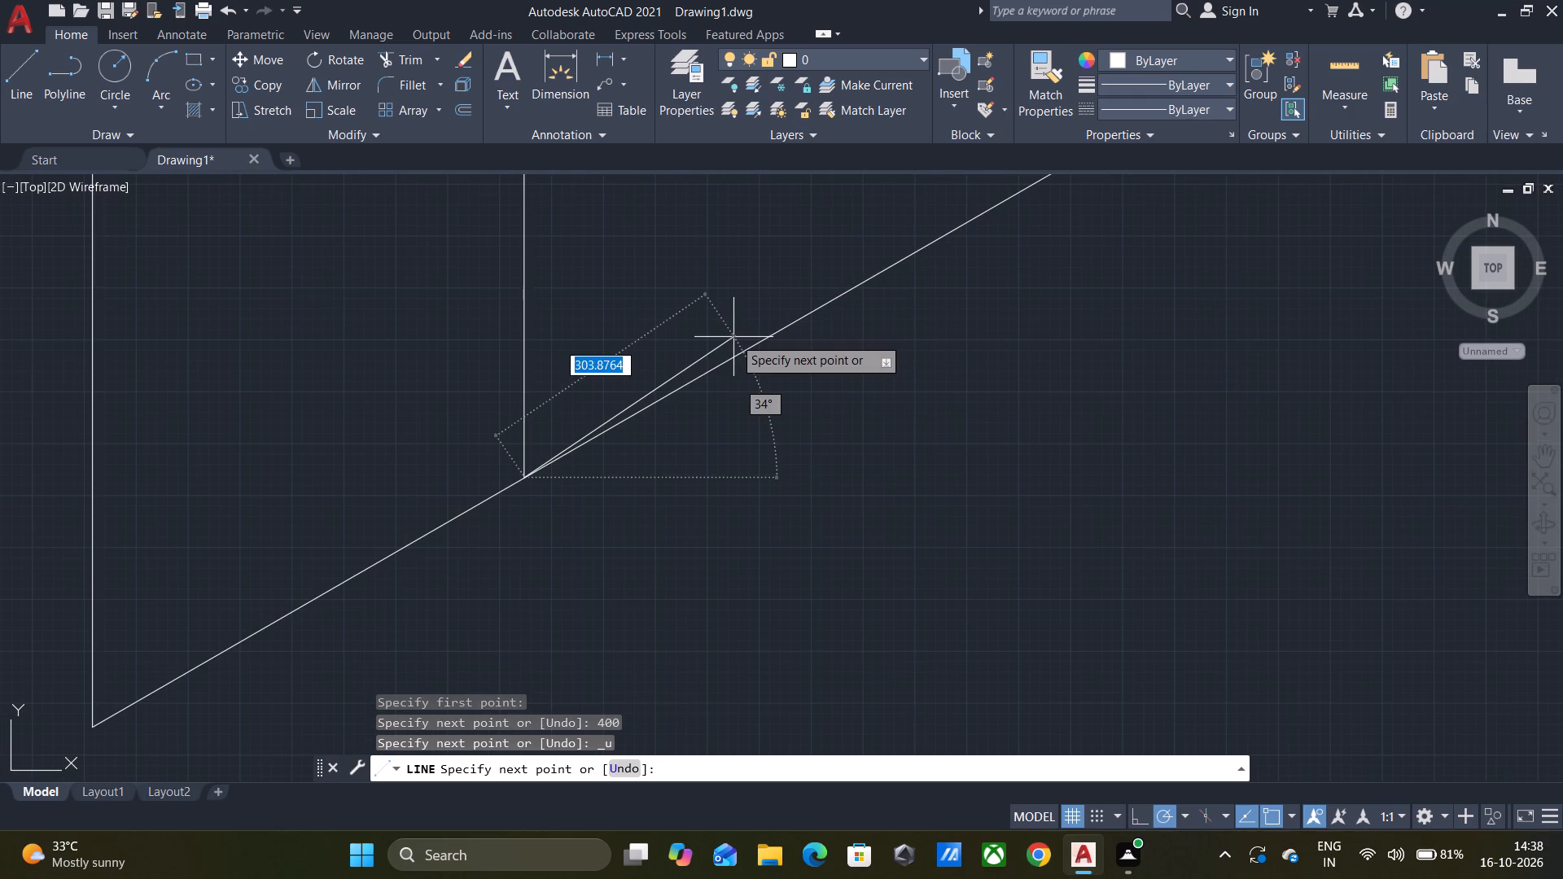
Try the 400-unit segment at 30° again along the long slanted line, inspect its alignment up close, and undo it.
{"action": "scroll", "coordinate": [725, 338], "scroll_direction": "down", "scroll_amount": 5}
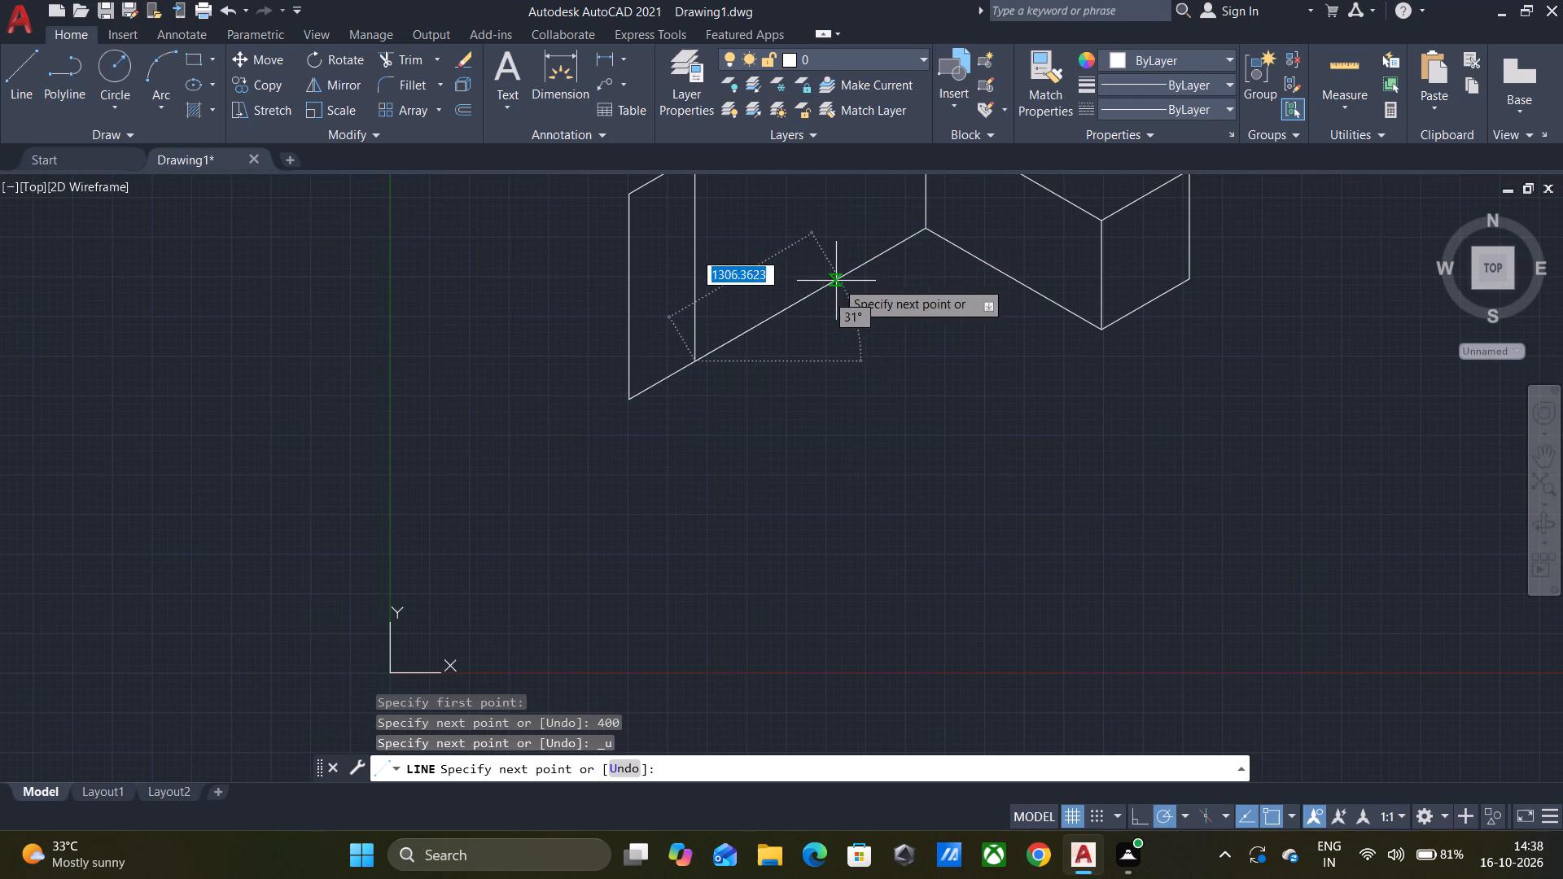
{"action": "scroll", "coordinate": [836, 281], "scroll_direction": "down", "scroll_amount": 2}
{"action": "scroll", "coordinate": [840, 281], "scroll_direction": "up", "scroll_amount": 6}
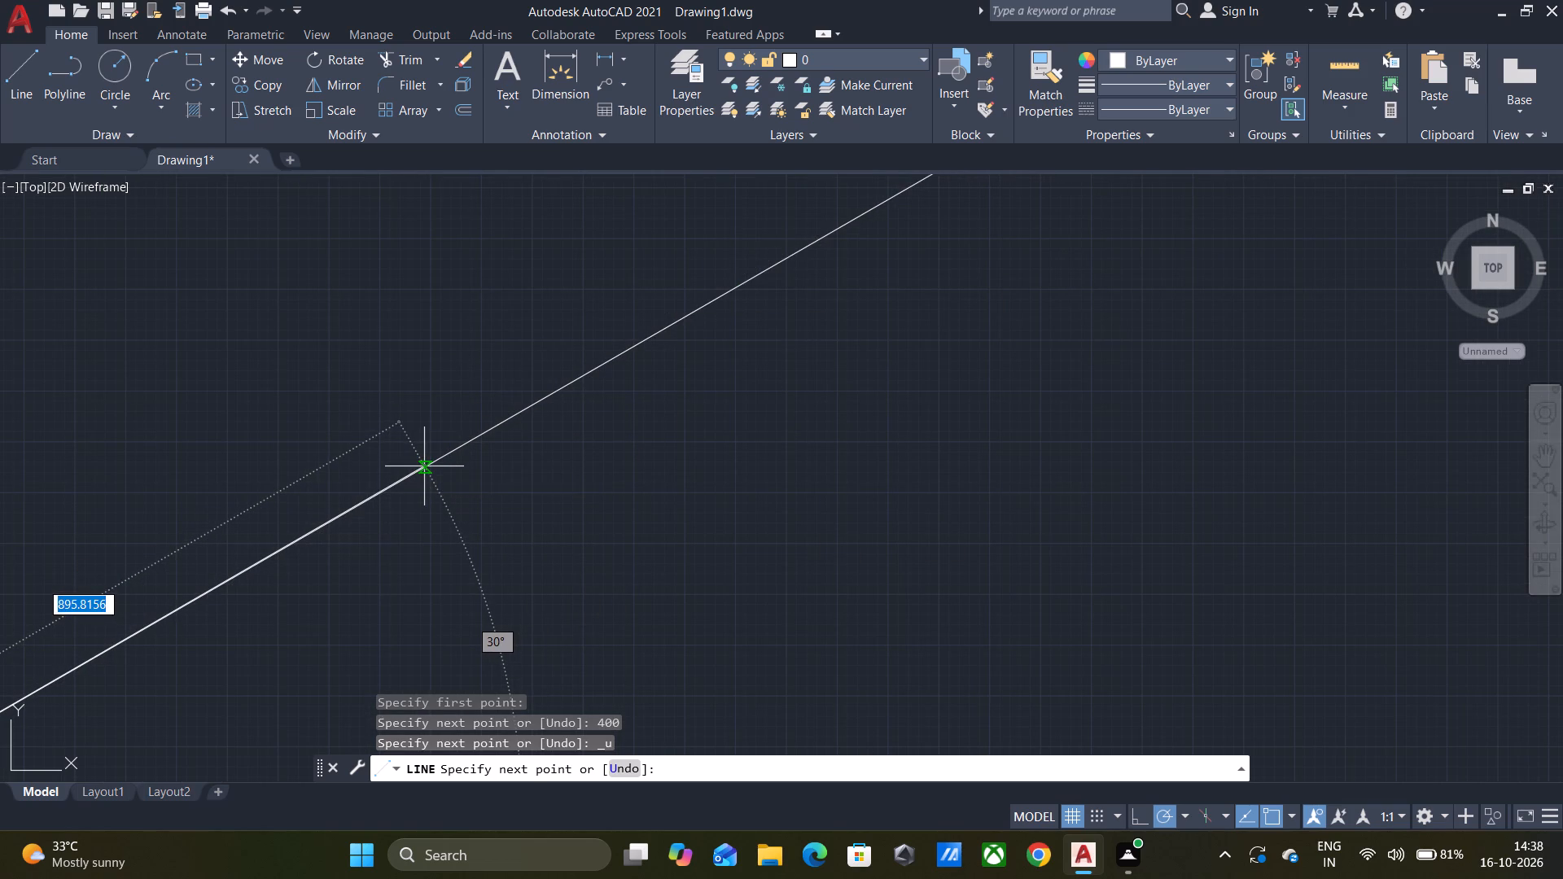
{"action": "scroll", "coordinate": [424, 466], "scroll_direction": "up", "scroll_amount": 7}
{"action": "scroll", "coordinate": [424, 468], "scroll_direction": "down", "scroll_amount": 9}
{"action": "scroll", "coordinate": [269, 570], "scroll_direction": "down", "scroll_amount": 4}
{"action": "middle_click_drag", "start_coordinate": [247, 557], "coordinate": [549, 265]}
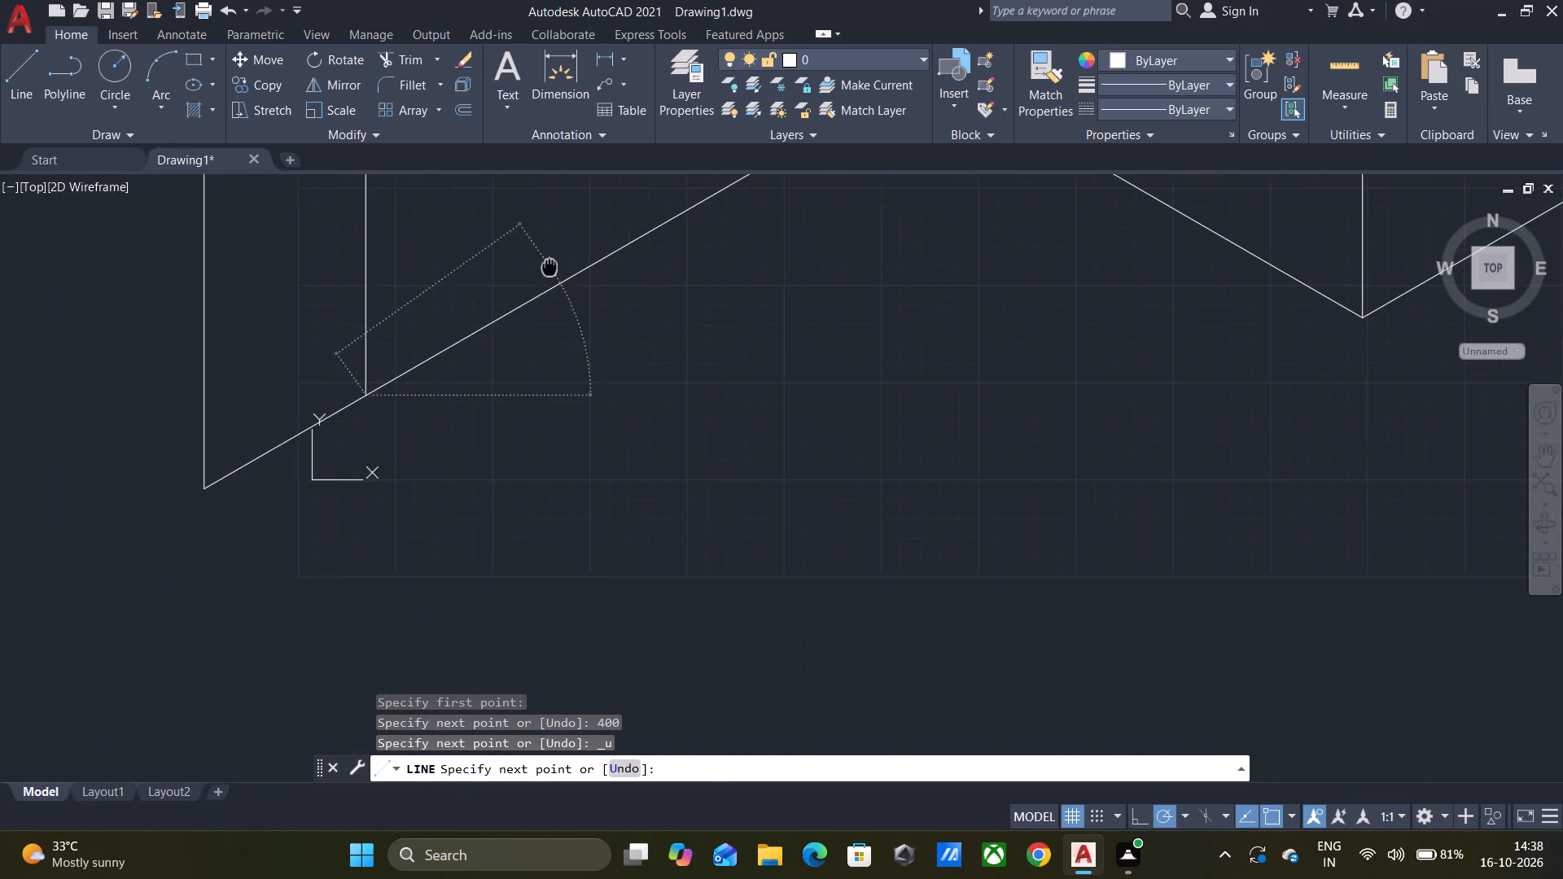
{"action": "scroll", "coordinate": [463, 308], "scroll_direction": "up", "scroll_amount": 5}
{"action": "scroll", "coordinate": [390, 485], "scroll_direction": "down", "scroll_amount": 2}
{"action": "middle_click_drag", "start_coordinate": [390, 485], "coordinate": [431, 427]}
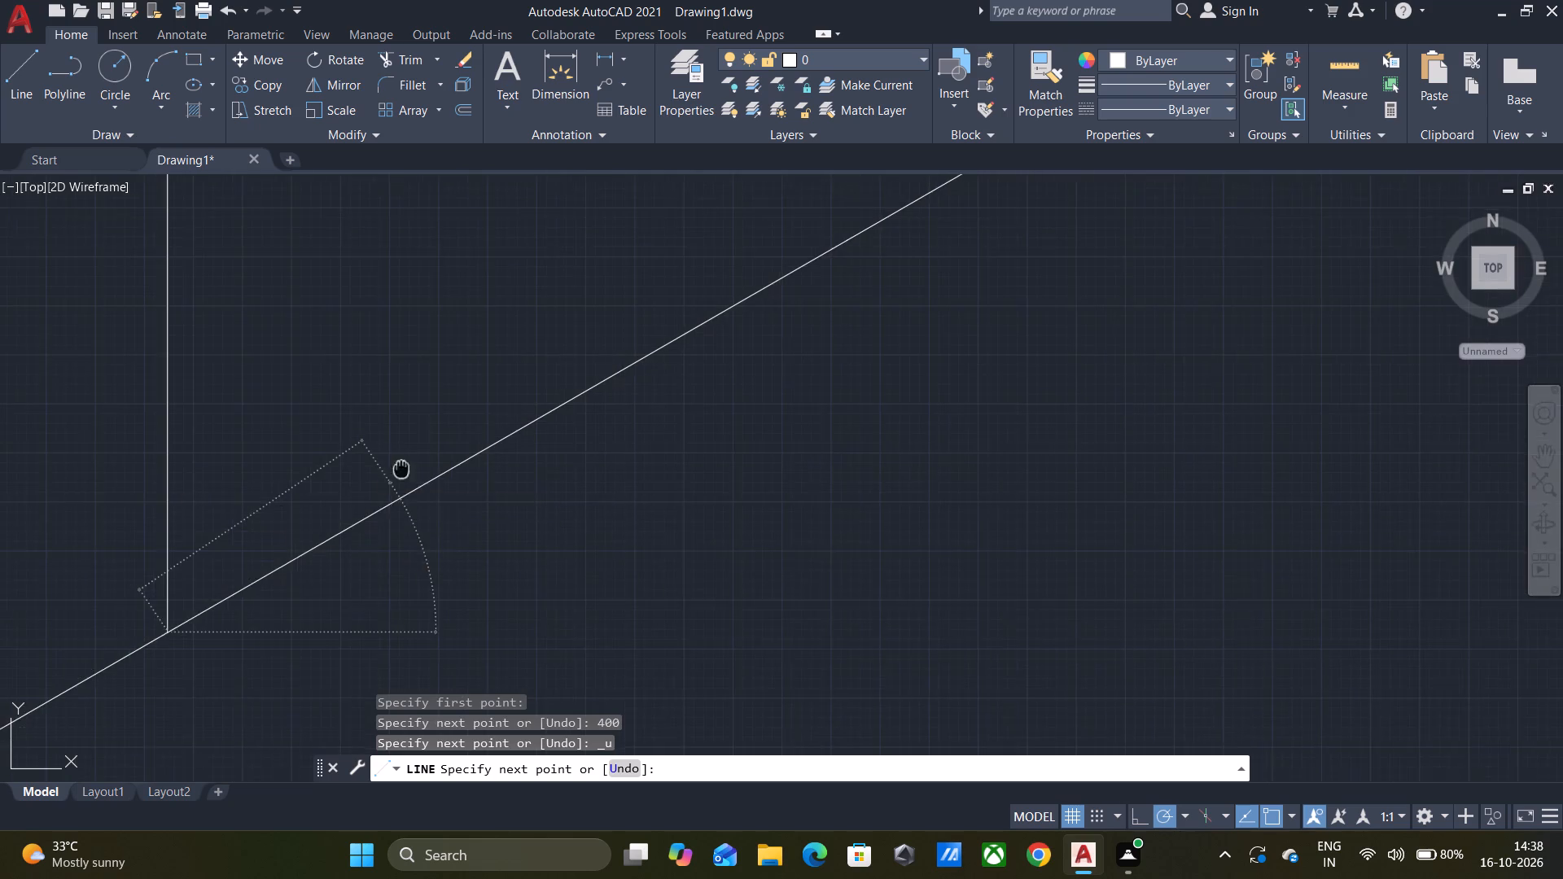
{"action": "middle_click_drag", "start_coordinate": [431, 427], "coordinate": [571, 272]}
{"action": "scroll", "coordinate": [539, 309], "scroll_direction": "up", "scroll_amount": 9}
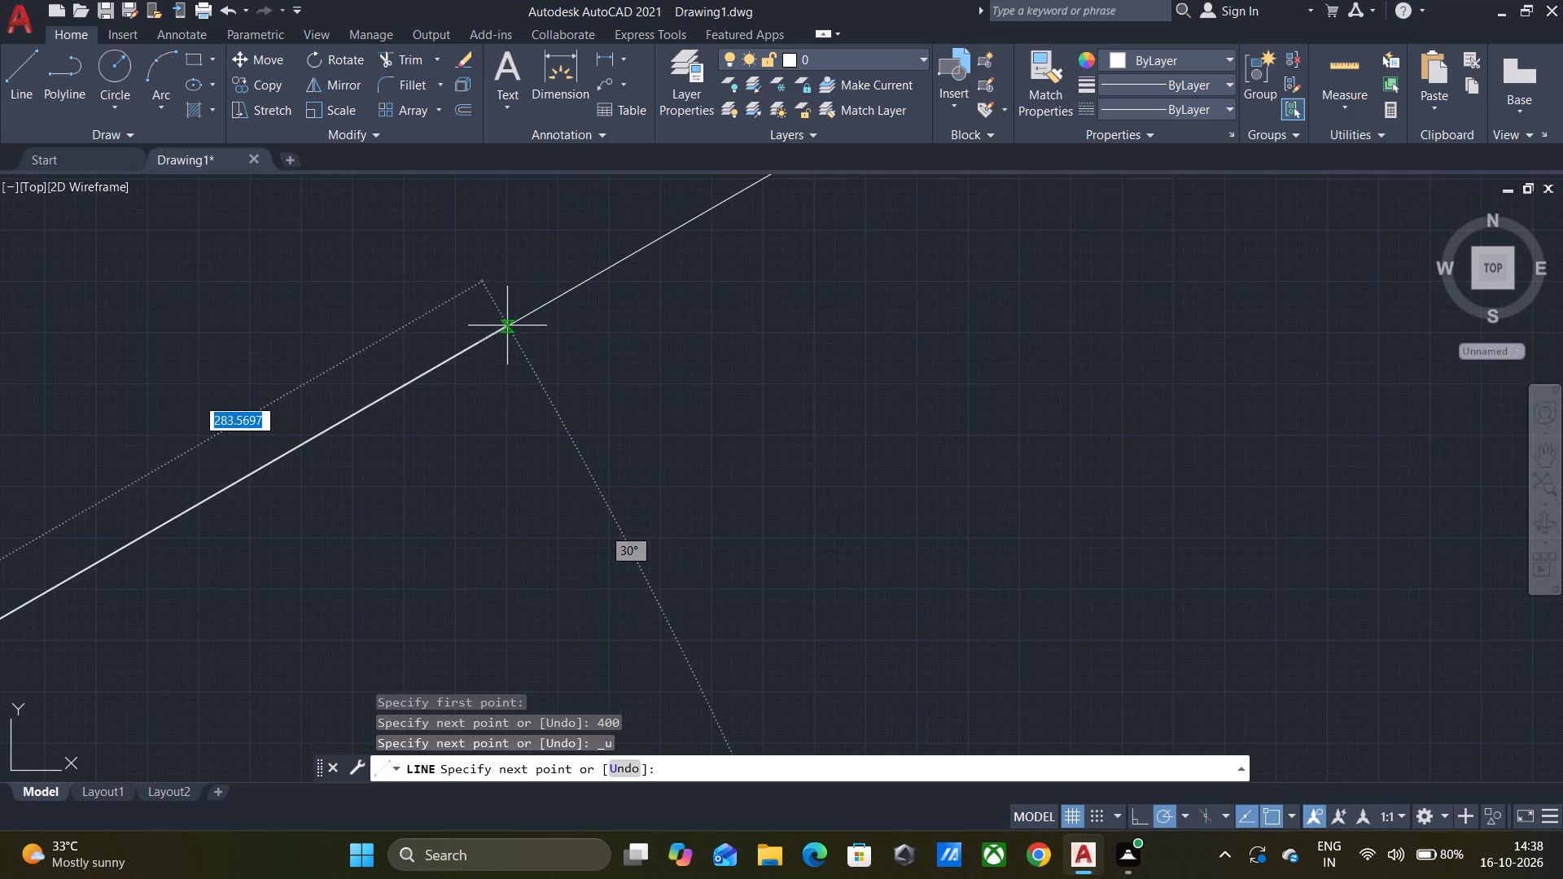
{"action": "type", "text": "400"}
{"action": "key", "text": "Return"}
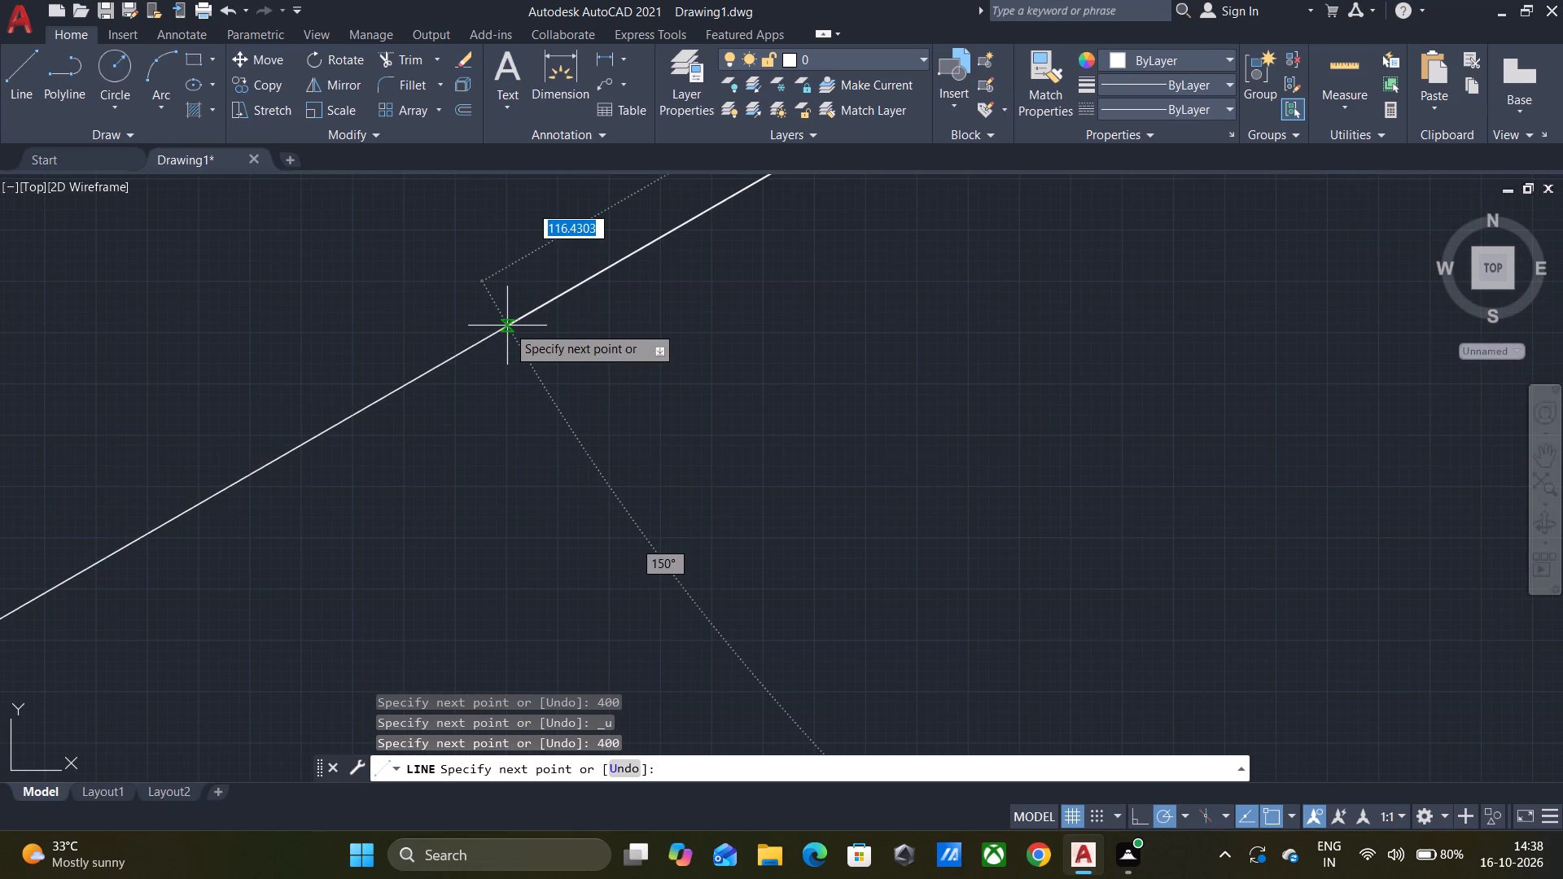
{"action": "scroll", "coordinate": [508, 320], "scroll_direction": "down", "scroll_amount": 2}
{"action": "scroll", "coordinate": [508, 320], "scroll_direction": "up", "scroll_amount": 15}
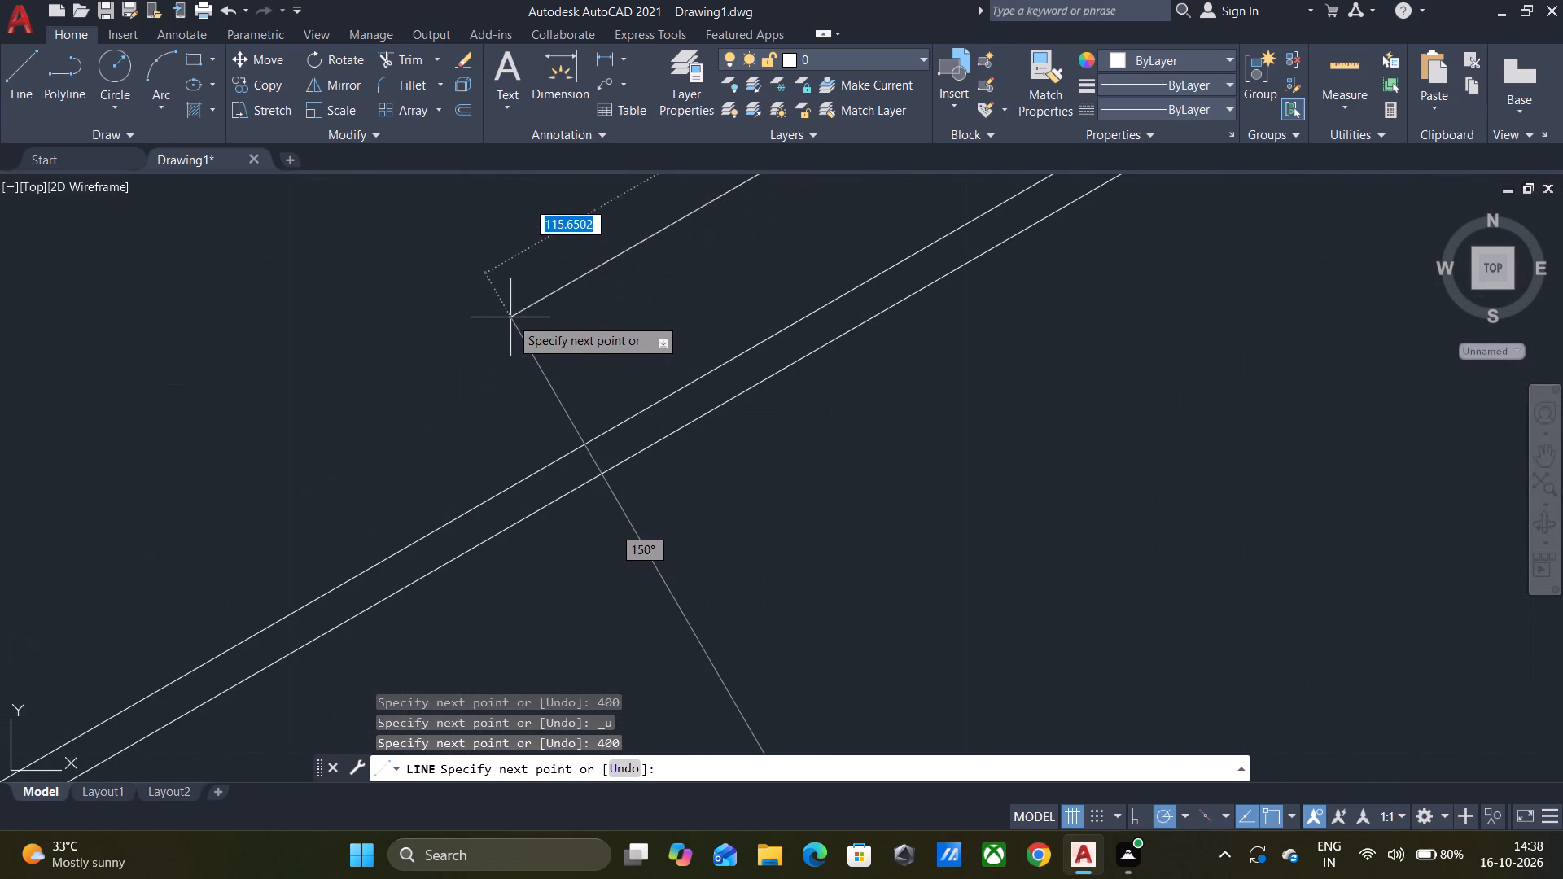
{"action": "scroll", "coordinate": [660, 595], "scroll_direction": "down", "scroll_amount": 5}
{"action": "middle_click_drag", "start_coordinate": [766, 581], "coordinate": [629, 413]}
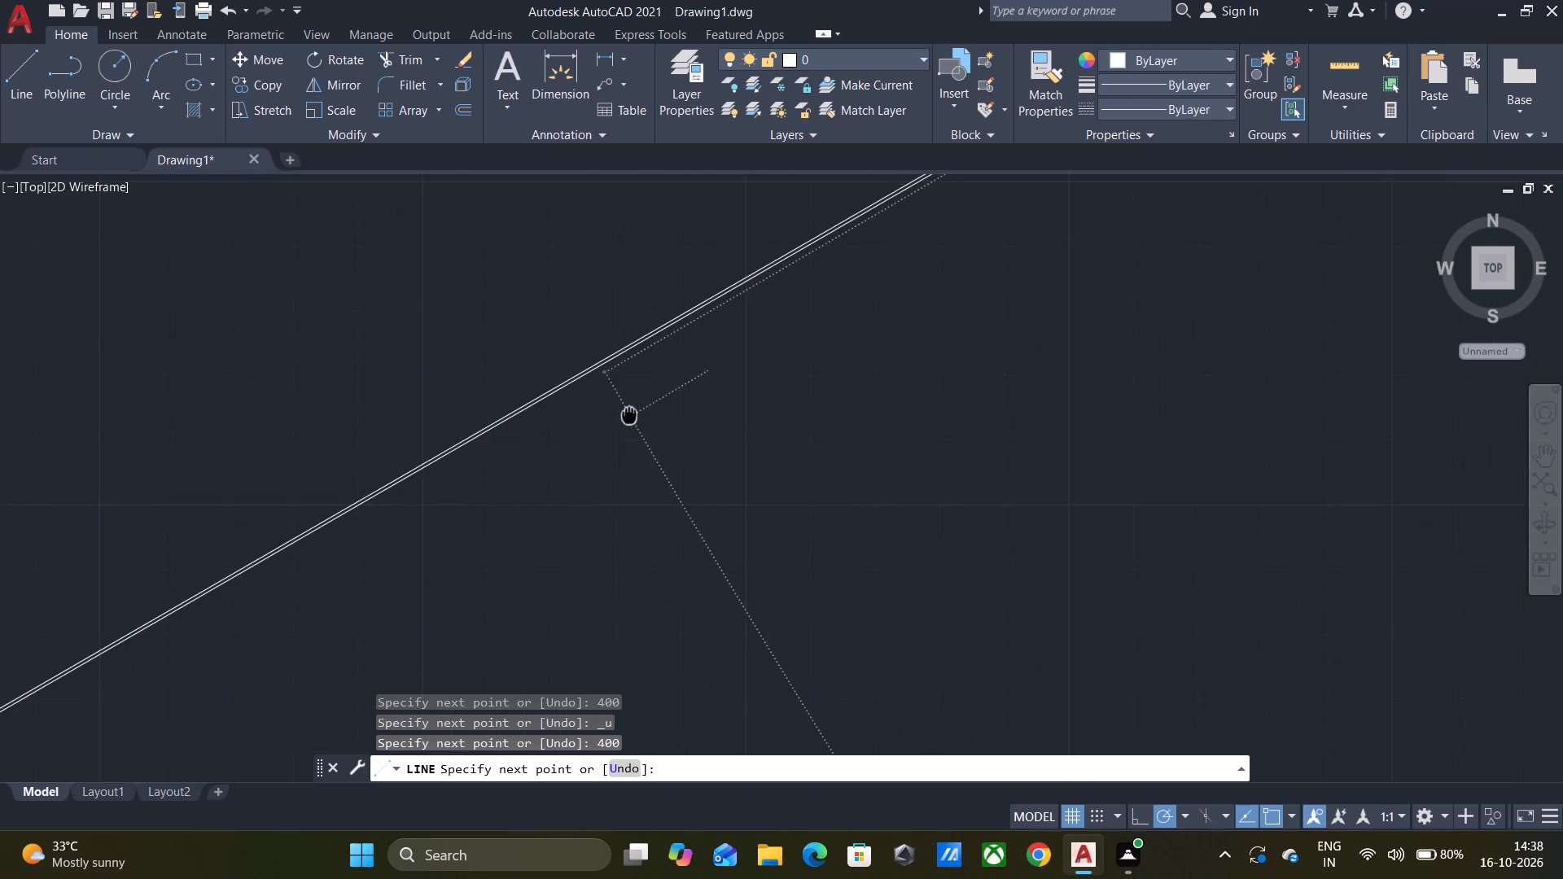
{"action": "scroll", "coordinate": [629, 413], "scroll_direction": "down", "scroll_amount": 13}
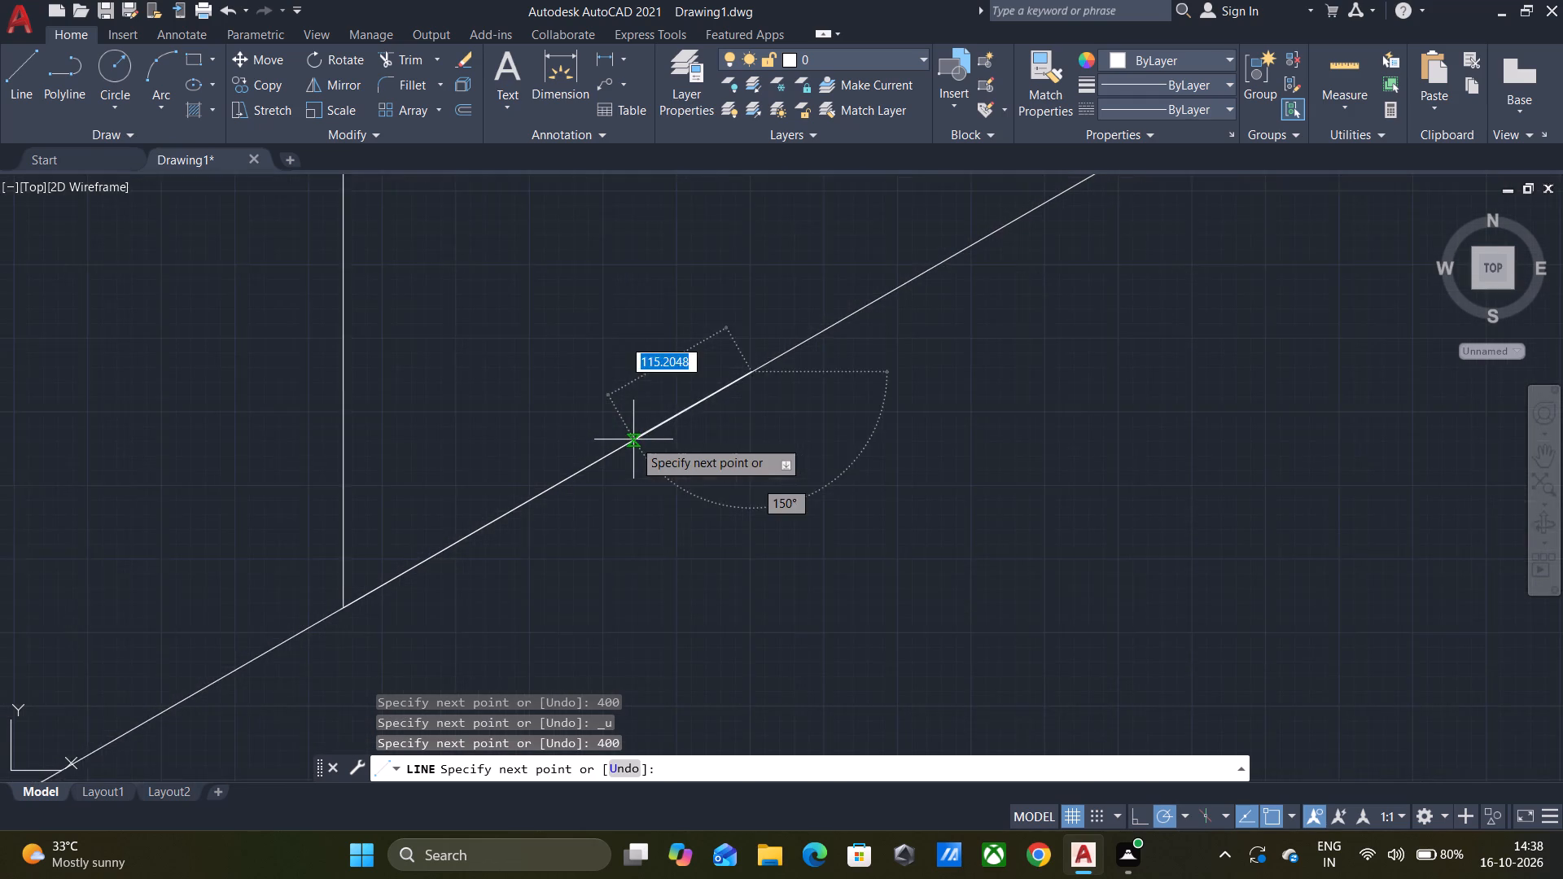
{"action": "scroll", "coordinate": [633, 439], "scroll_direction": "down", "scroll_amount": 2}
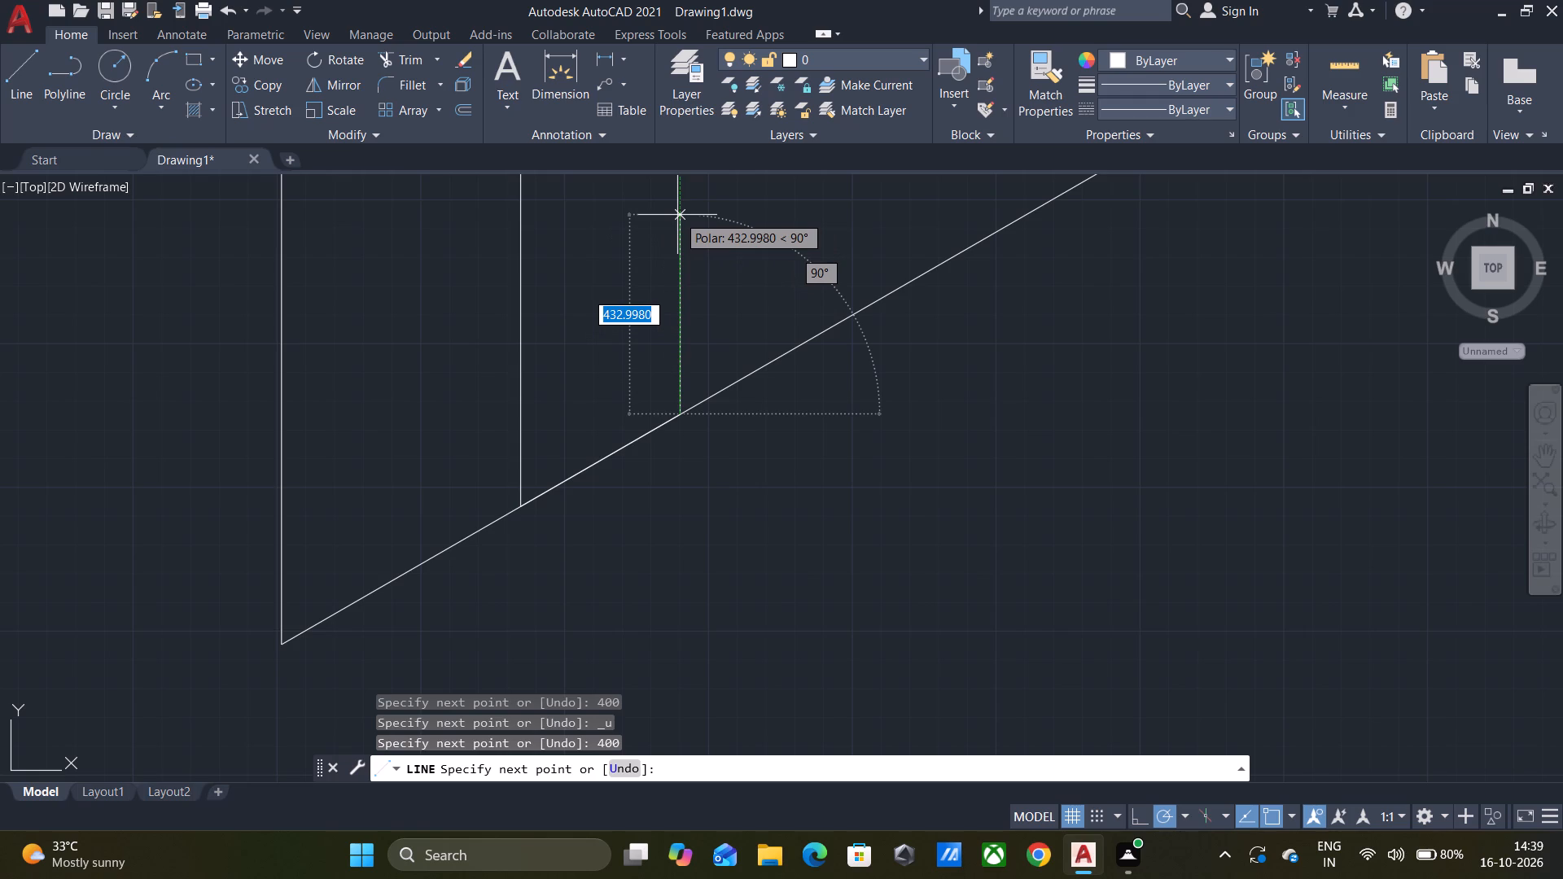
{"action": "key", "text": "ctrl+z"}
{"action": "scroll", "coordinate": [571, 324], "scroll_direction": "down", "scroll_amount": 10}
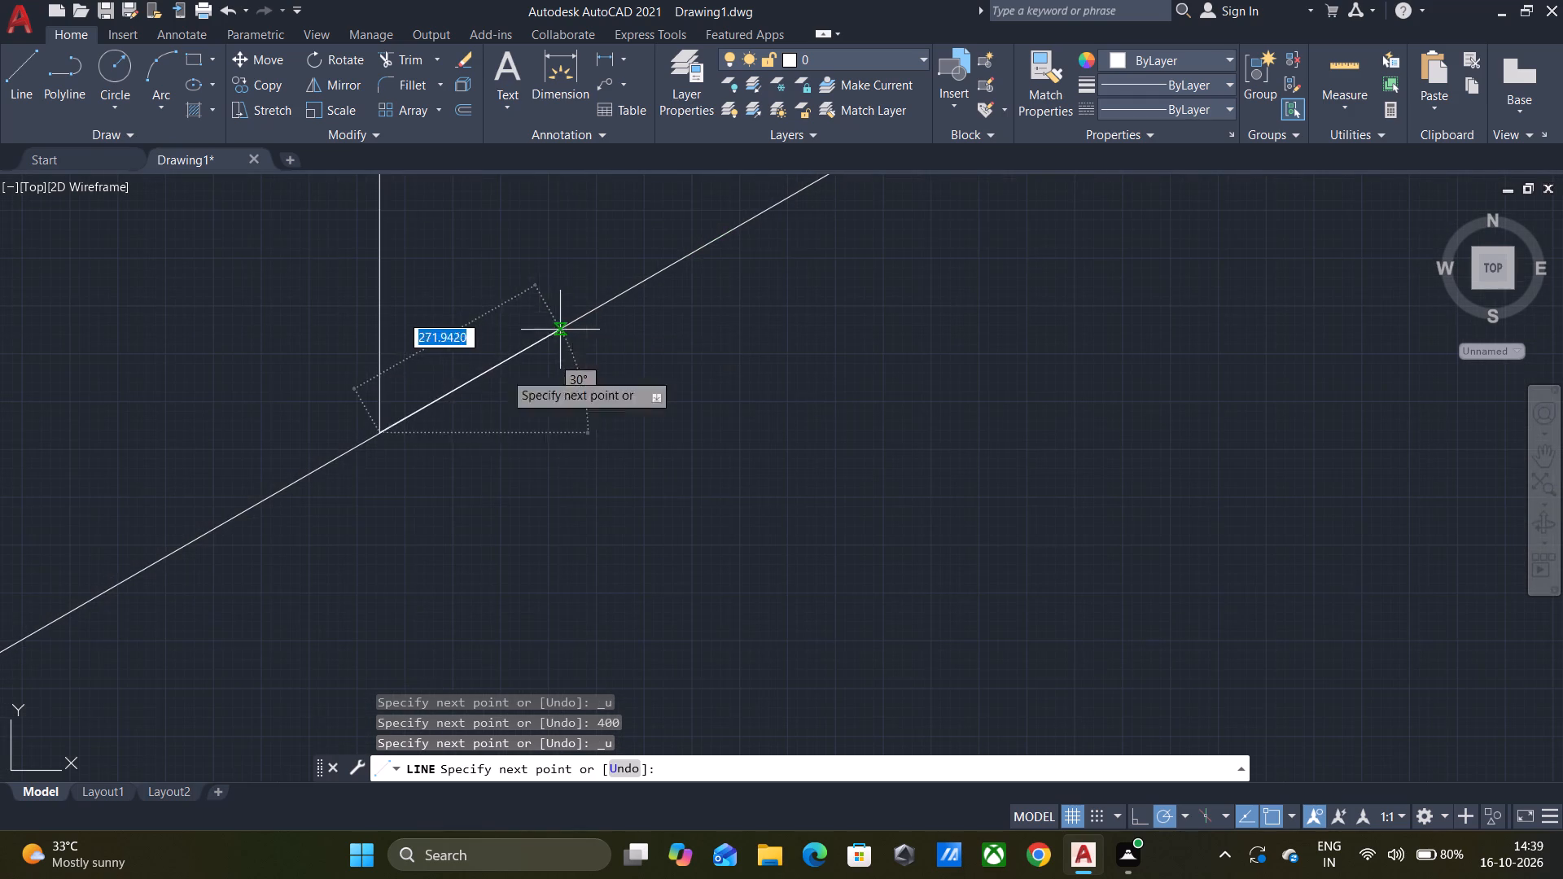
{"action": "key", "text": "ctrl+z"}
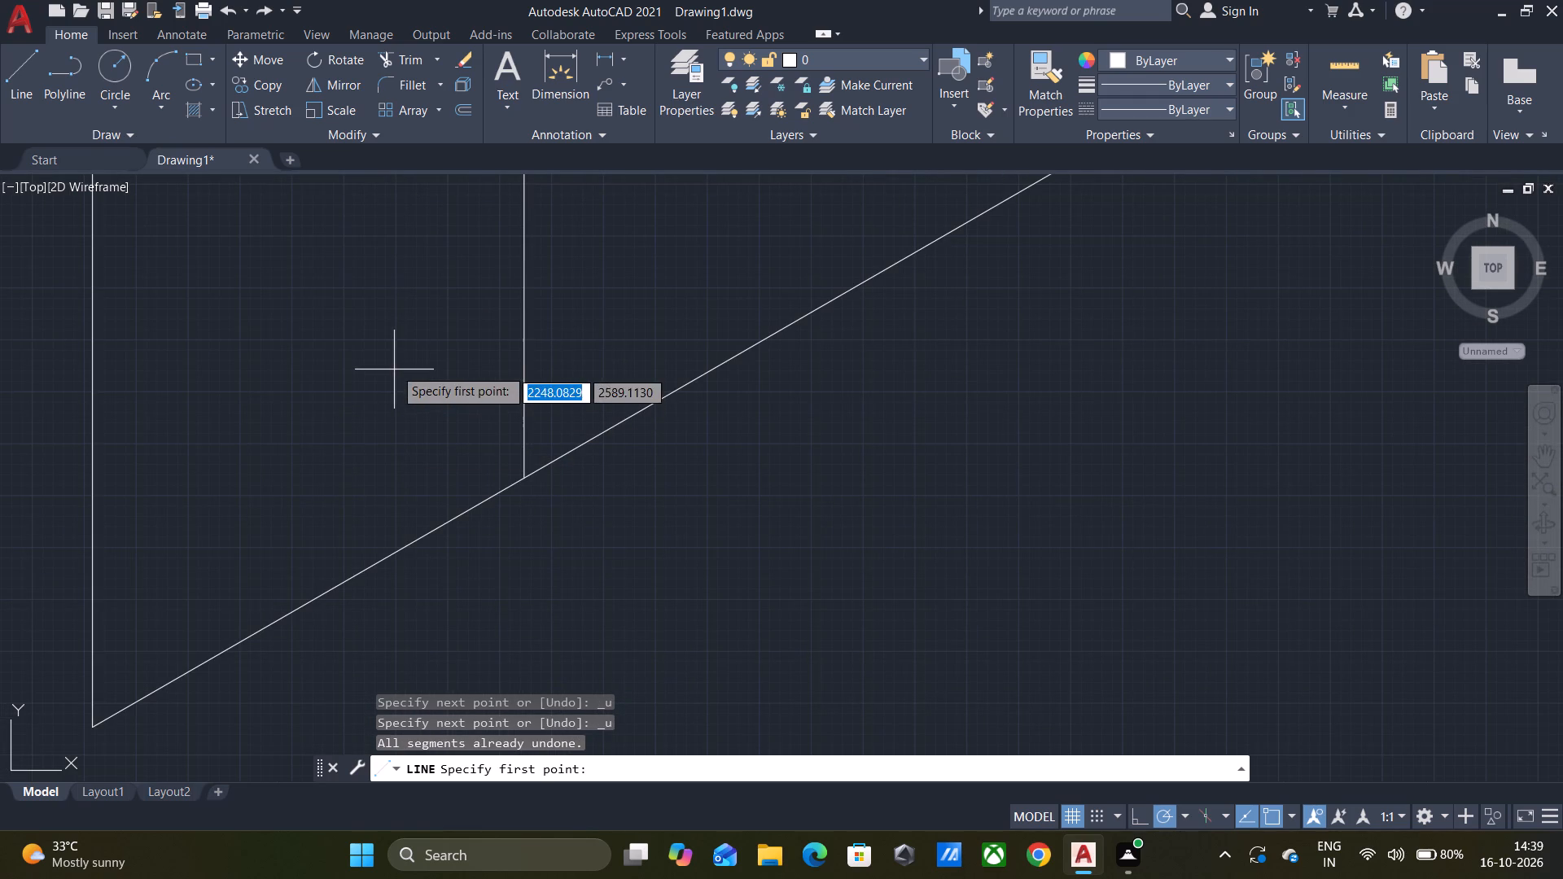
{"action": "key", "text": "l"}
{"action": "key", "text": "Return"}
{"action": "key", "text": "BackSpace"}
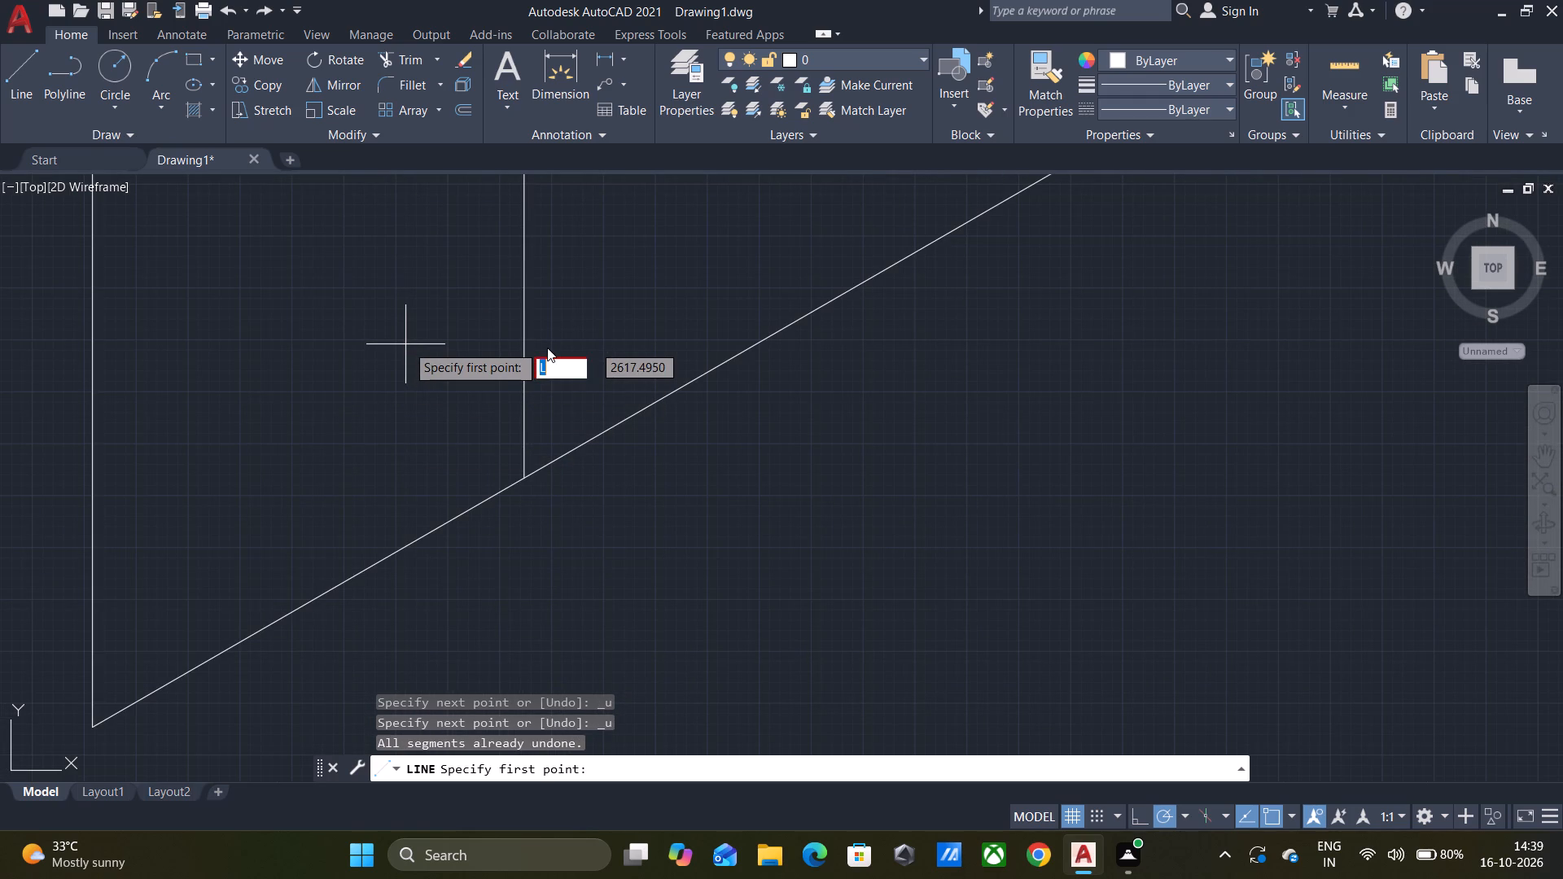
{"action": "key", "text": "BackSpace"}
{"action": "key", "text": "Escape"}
Start a new line where the second vertical meets the long slanted line.
{"action": "key", "text": "l"}
{"action": "key", "text": "Return"}
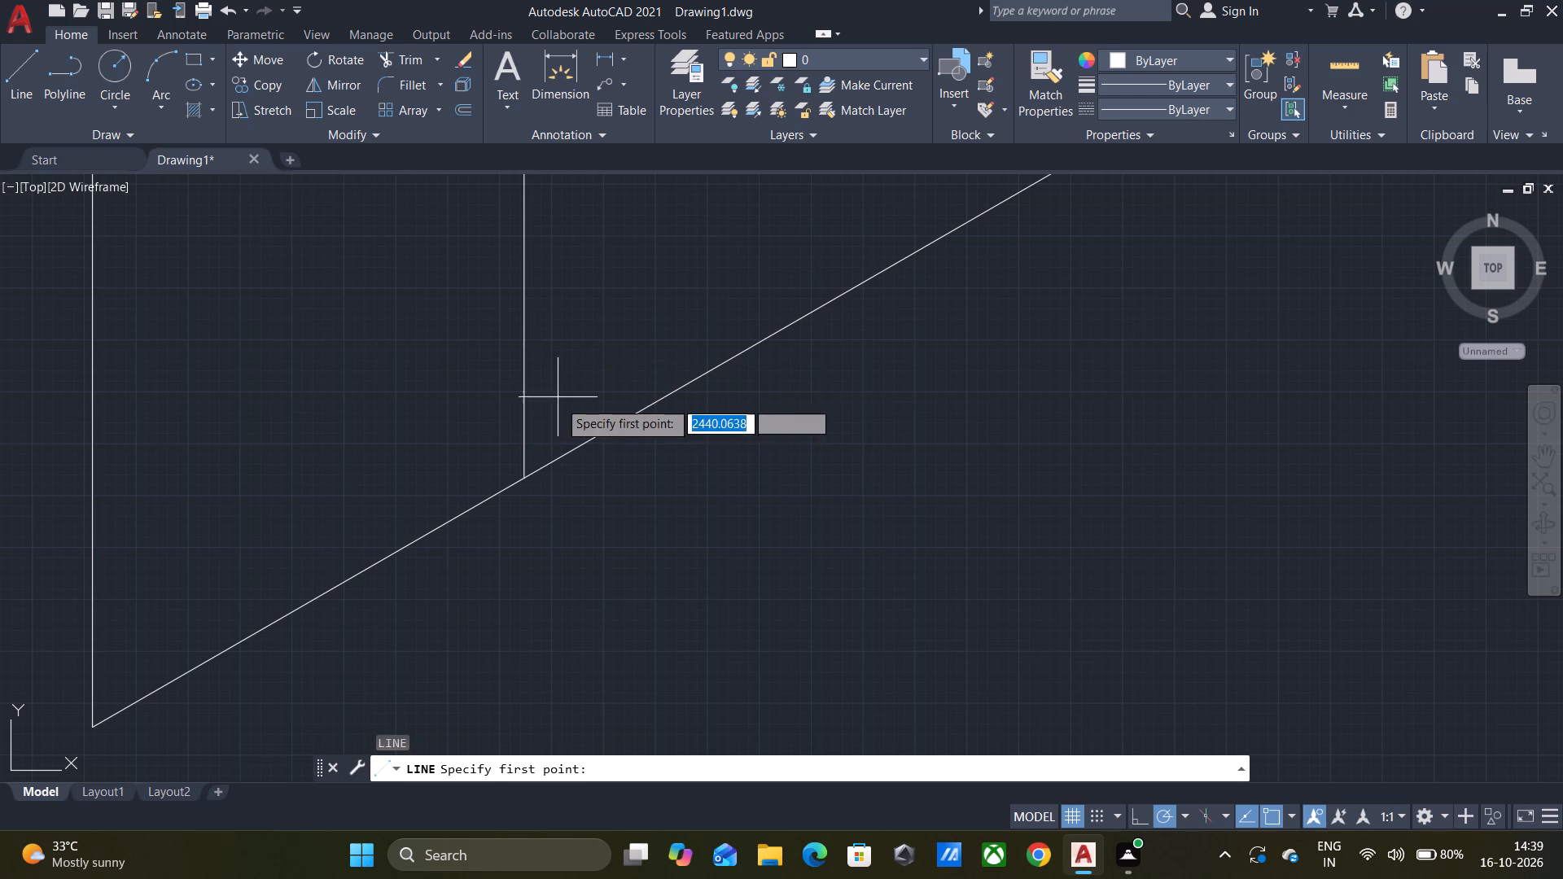
{"action": "left_click", "coordinate": [520, 478]}
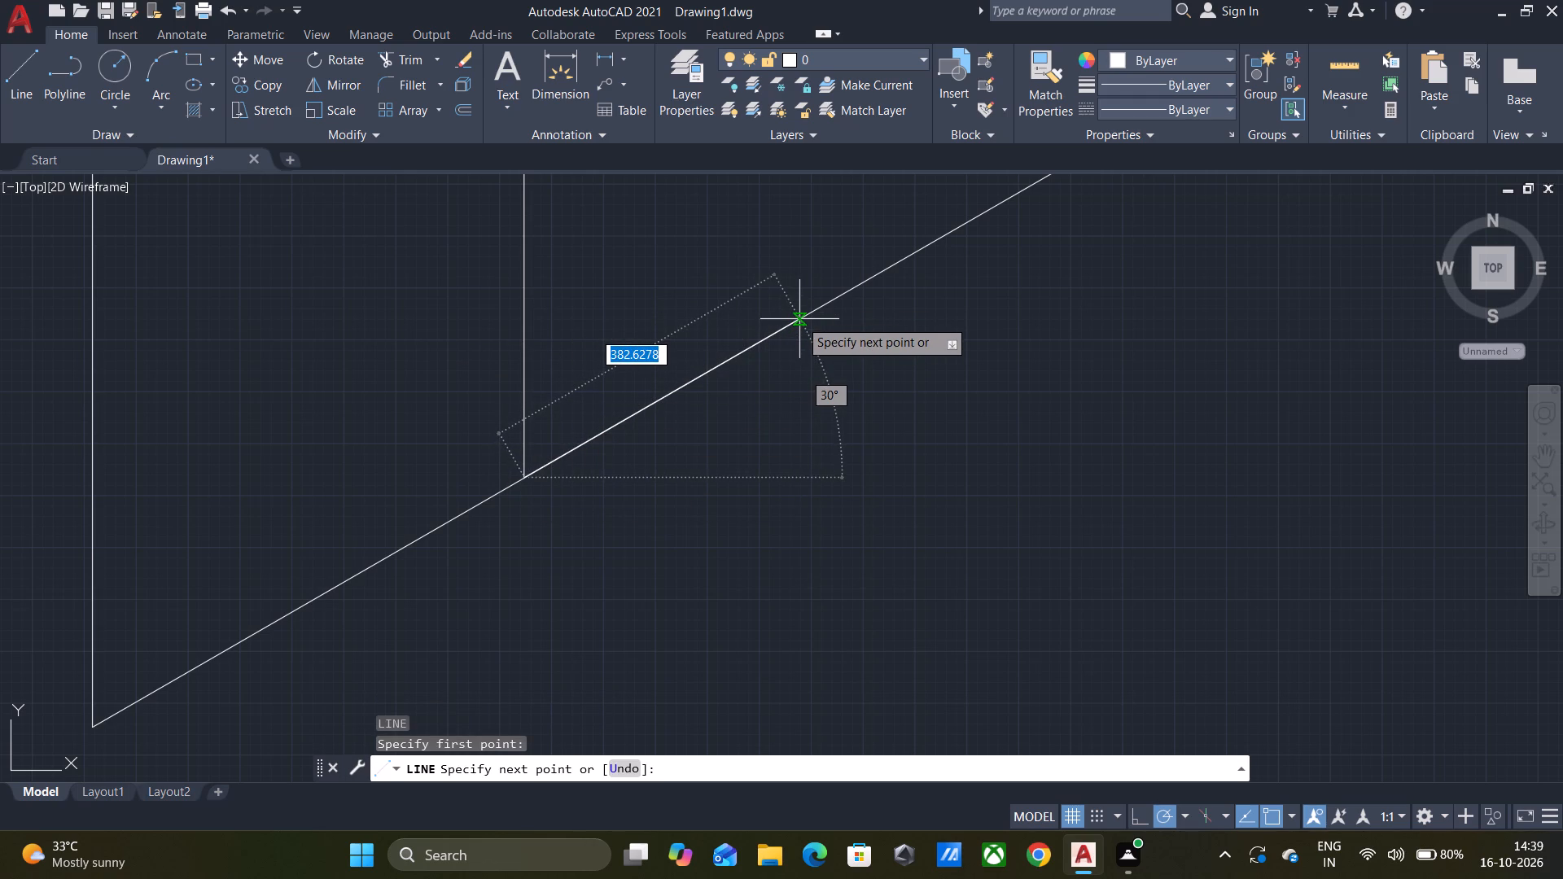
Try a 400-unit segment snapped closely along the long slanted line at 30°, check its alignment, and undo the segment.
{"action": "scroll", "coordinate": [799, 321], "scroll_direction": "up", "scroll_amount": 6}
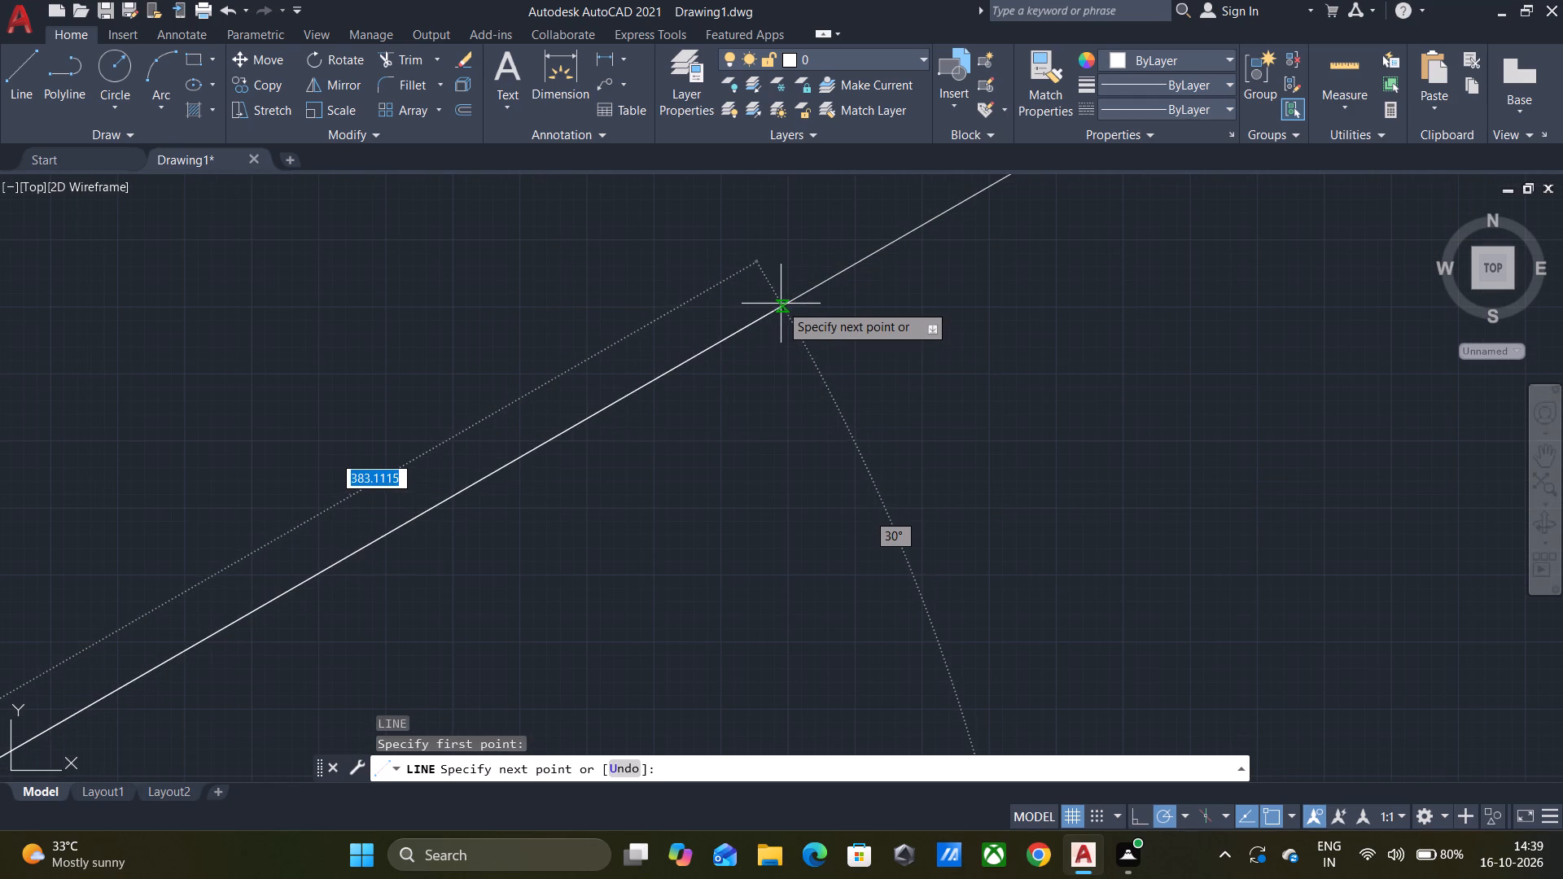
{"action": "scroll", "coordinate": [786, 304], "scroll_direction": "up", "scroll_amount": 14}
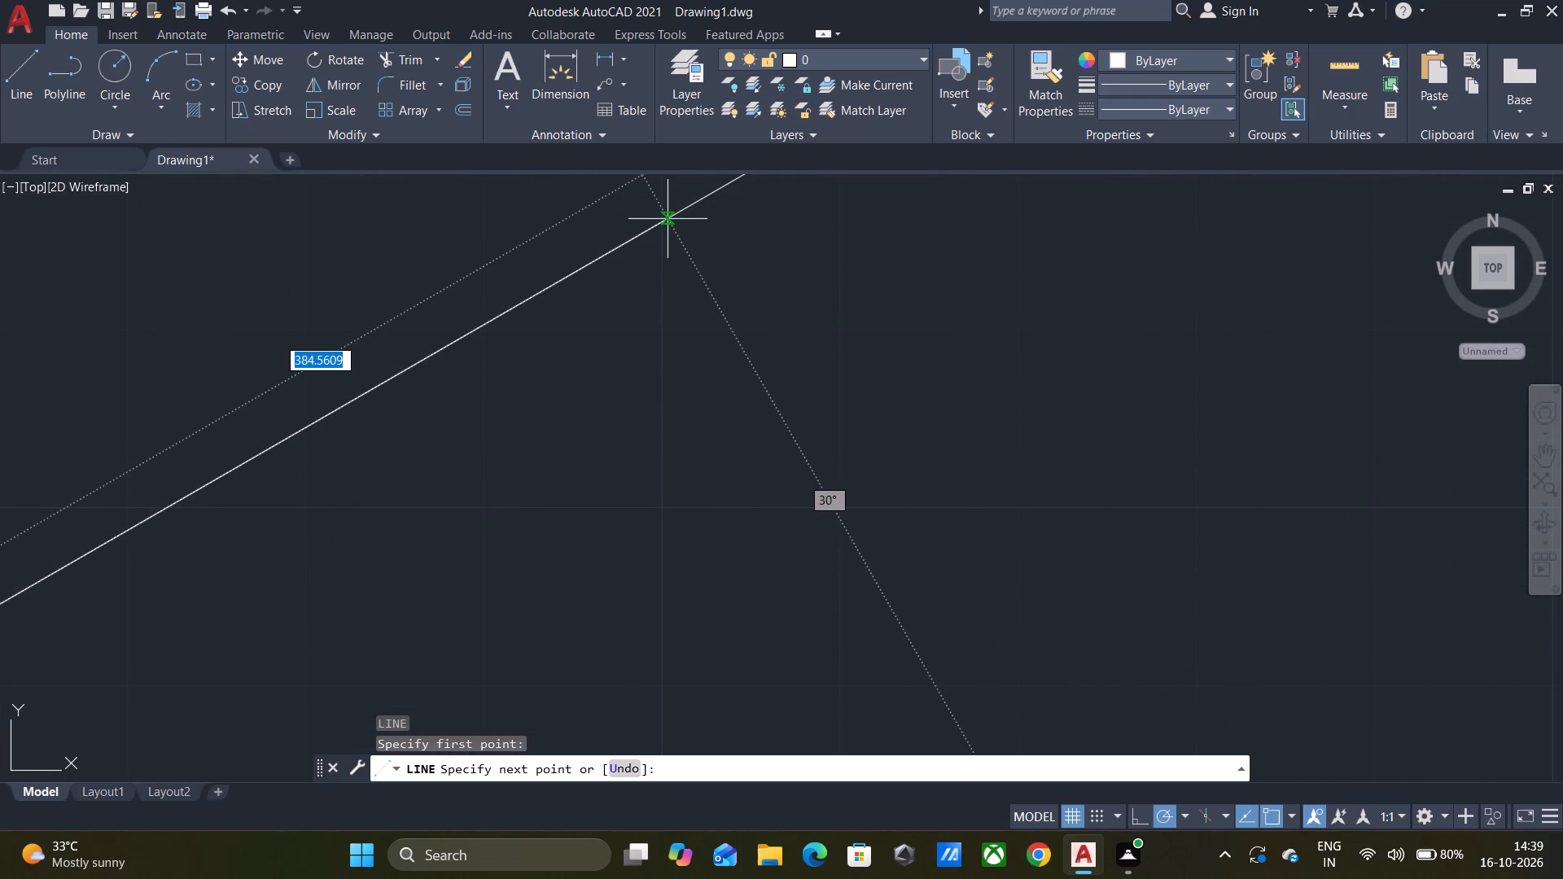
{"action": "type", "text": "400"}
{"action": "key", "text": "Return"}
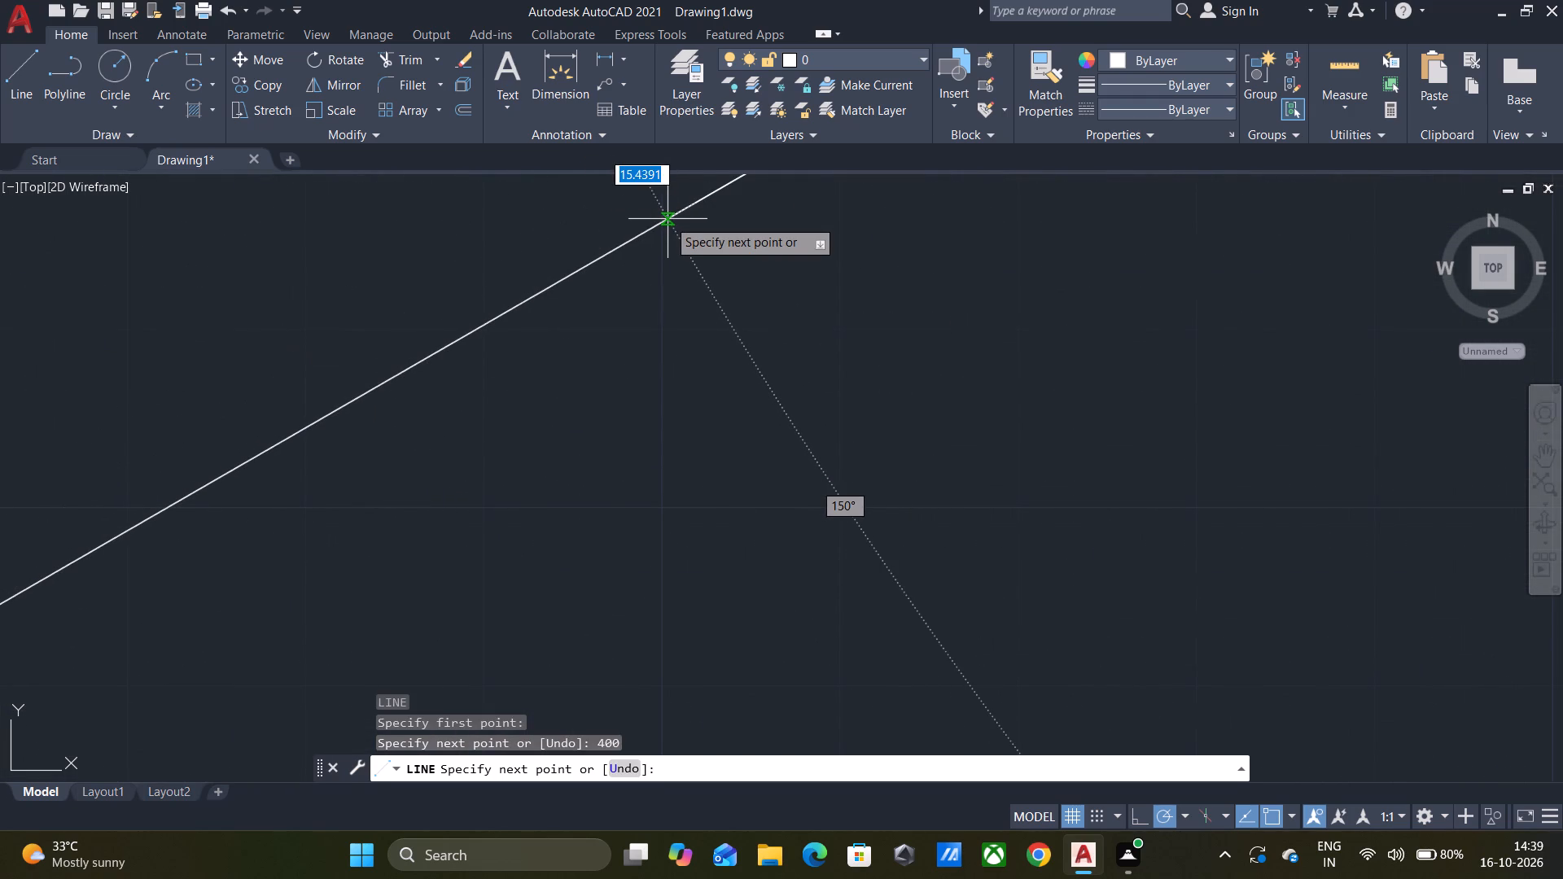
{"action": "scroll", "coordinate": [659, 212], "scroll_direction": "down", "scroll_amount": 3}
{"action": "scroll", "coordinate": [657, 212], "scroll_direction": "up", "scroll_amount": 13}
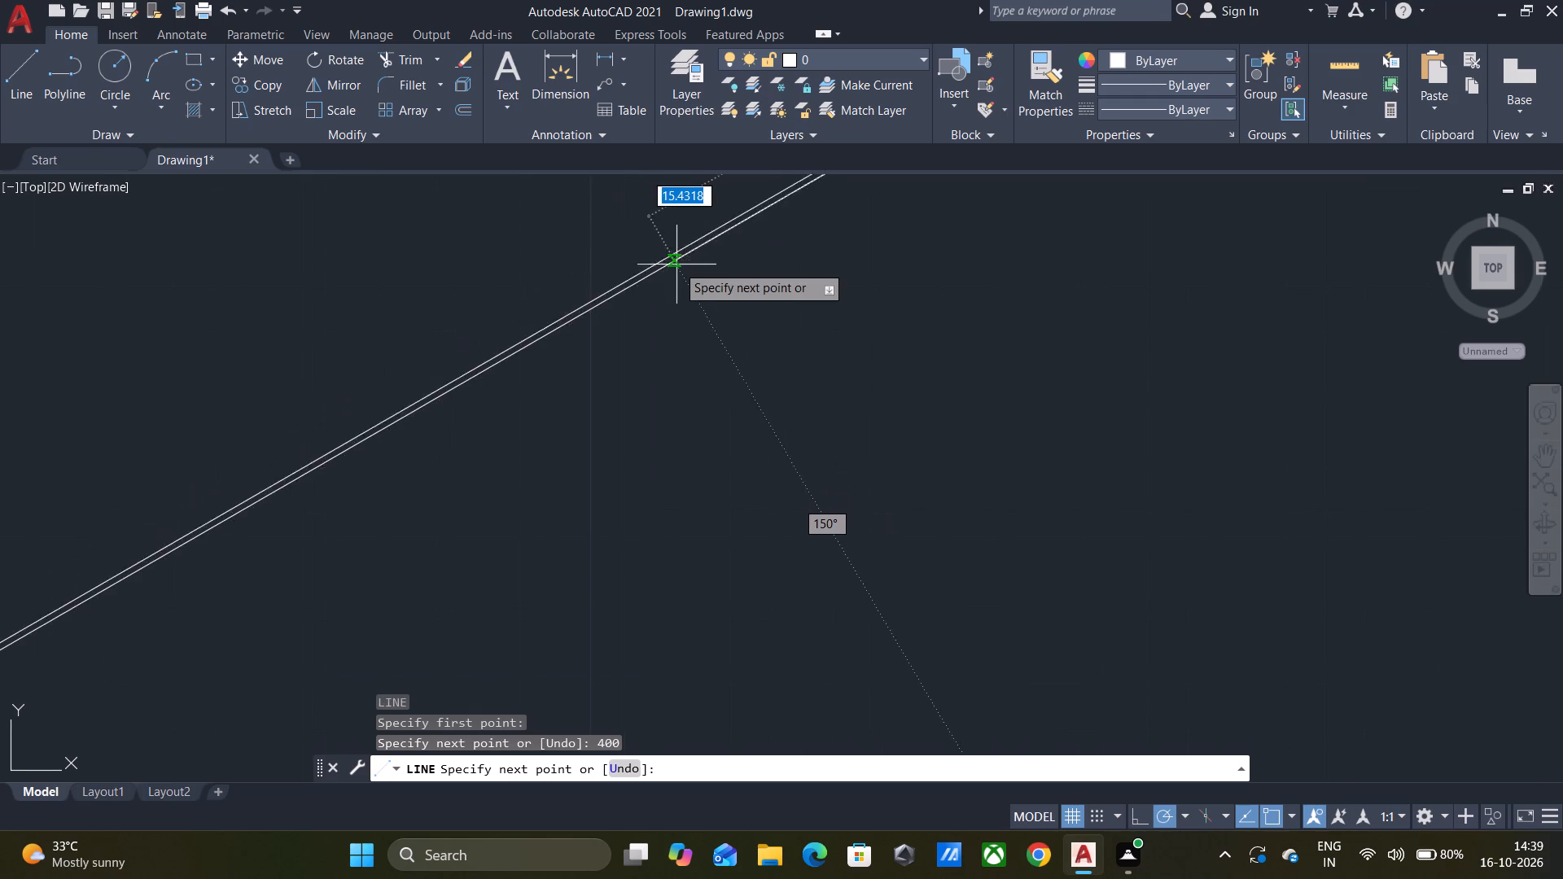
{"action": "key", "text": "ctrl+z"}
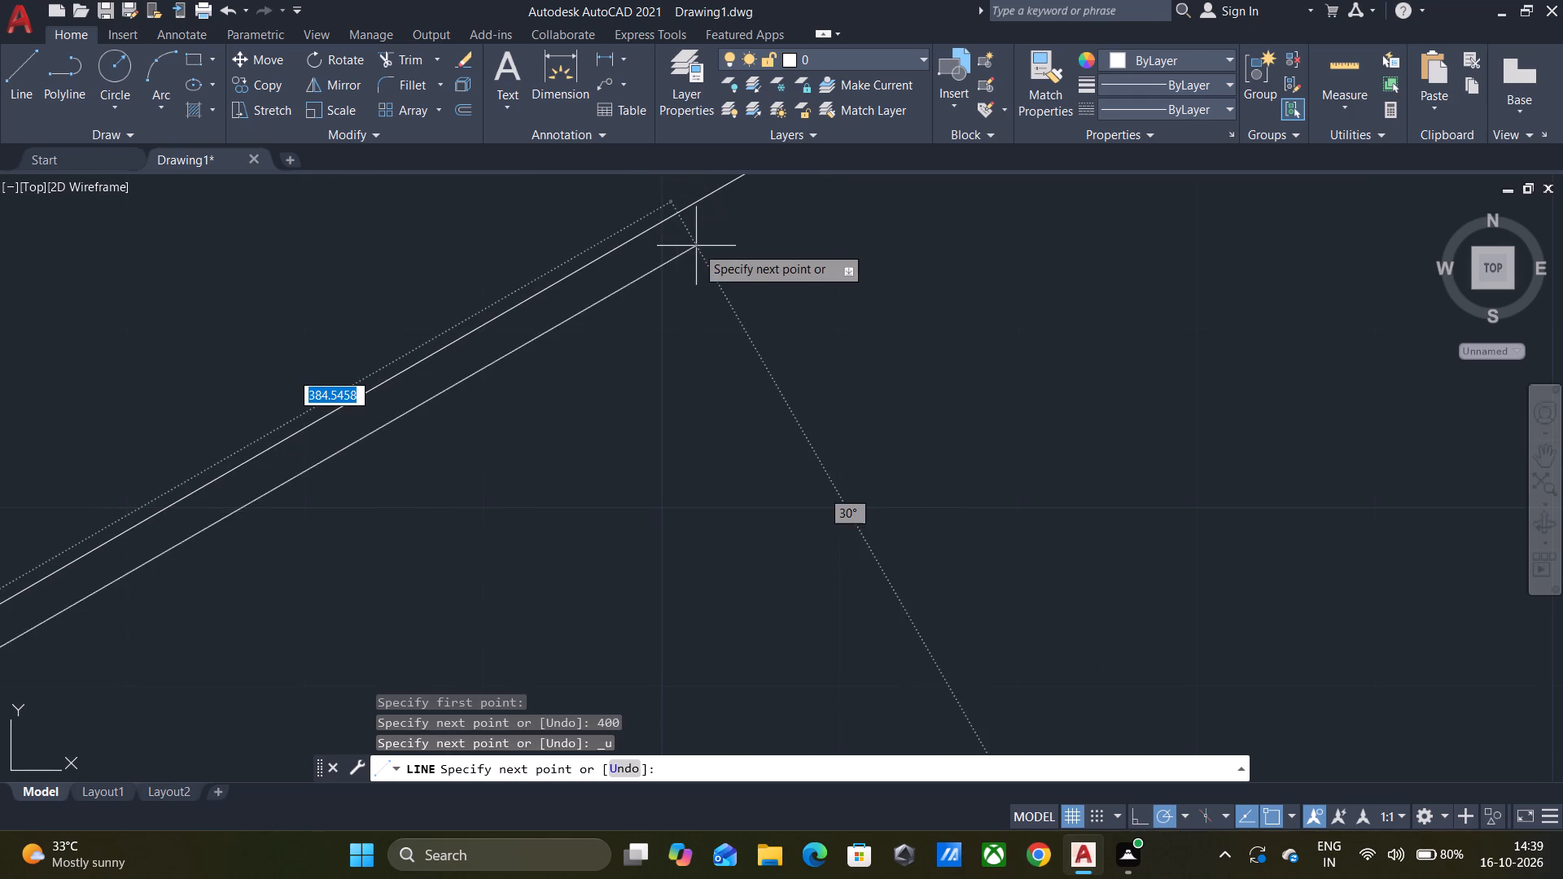
Draw a 400-unit segment at 30° along the long slanted line using a close-up nearest snap, and end the line.
{"action": "scroll", "coordinate": [650, 230], "scroll_direction": "up", "scroll_amount": 10}
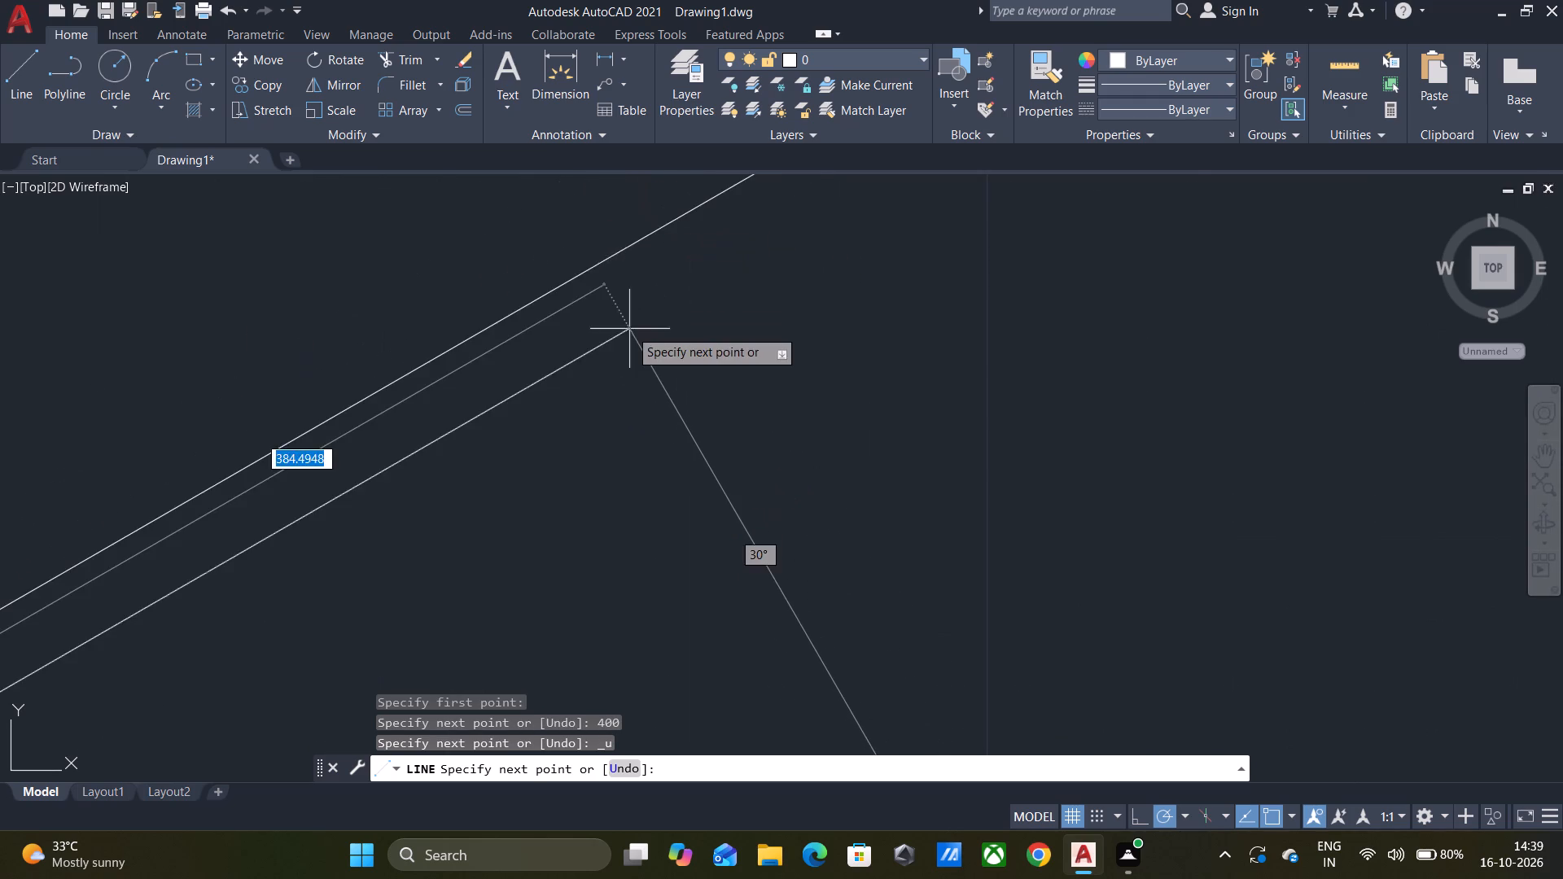
{"action": "scroll", "coordinate": [629, 329], "scroll_direction": "up", "scroll_amount": 4}
{"action": "scroll", "coordinate": [524, 247], "scroll_direction": "up", "scroll_amount": 4}
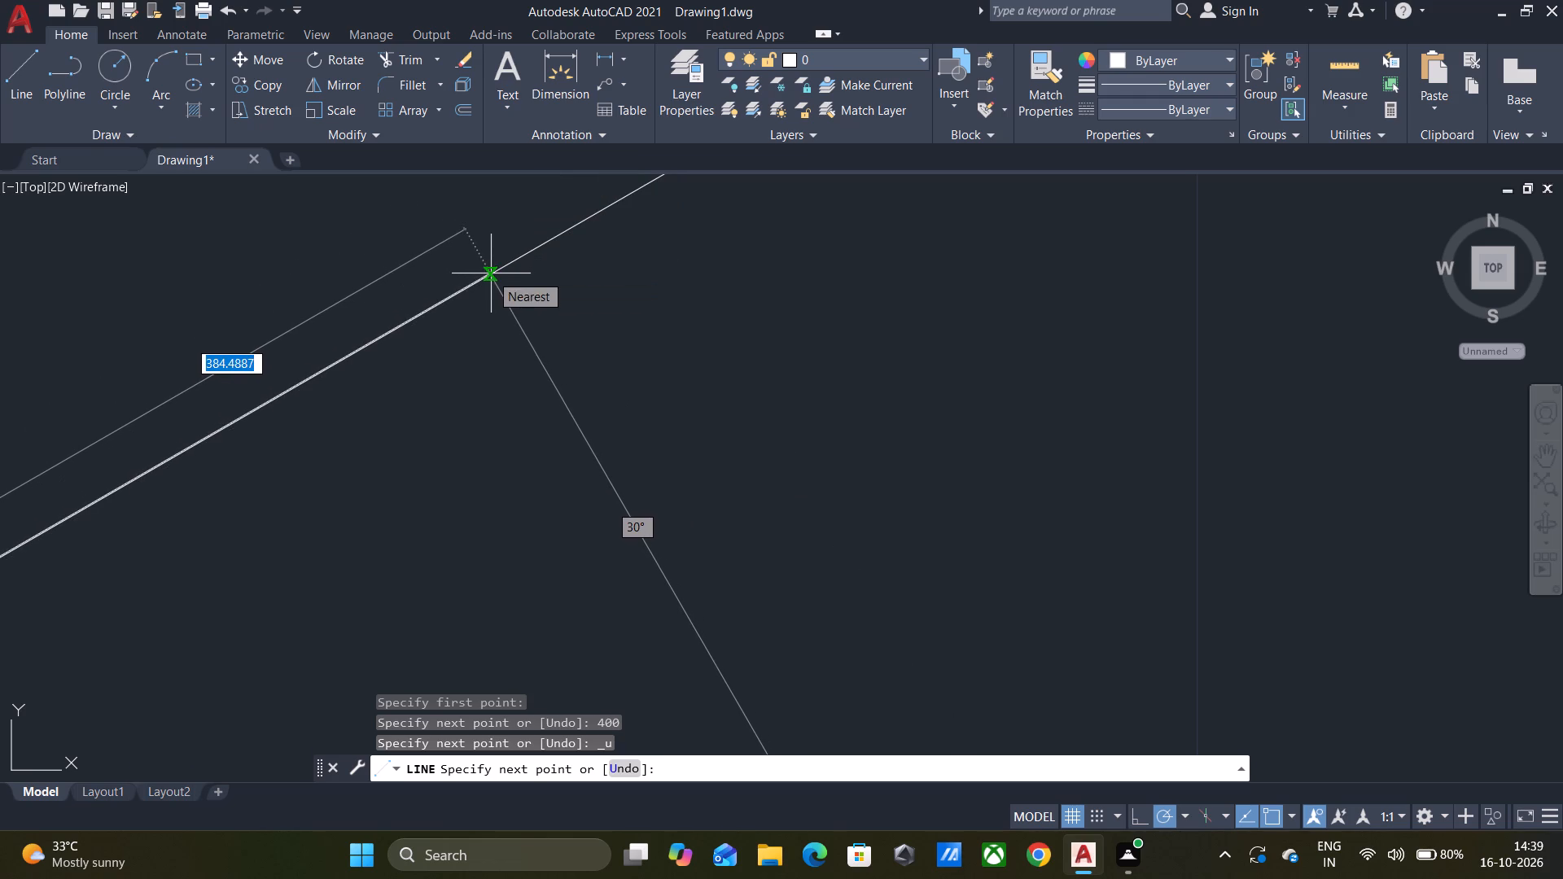
{"action": "type", "text": "400"}
{"action": "key", "text": "Return"}
{"action": "scroll", "coordinate": [455, 287], "scroll_direction": "up", "scroll_amount": 2}
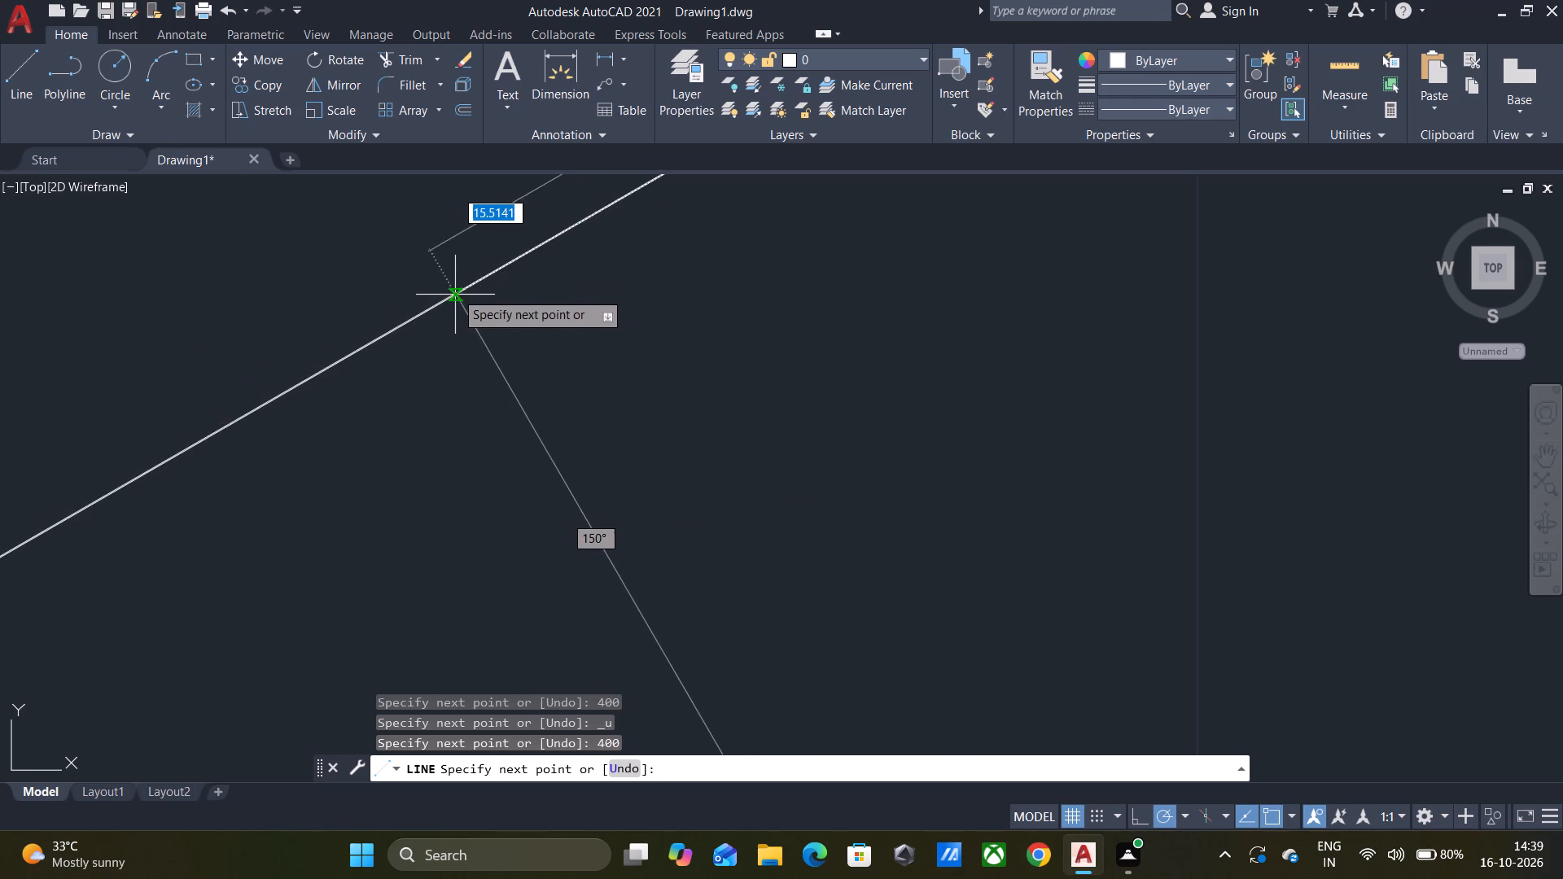
{"action": "scroll", "coordinate": [455, 287], "scroll_direction": "up", "scroll_amount": 8}
{"action": "key", "text": "Escape"}
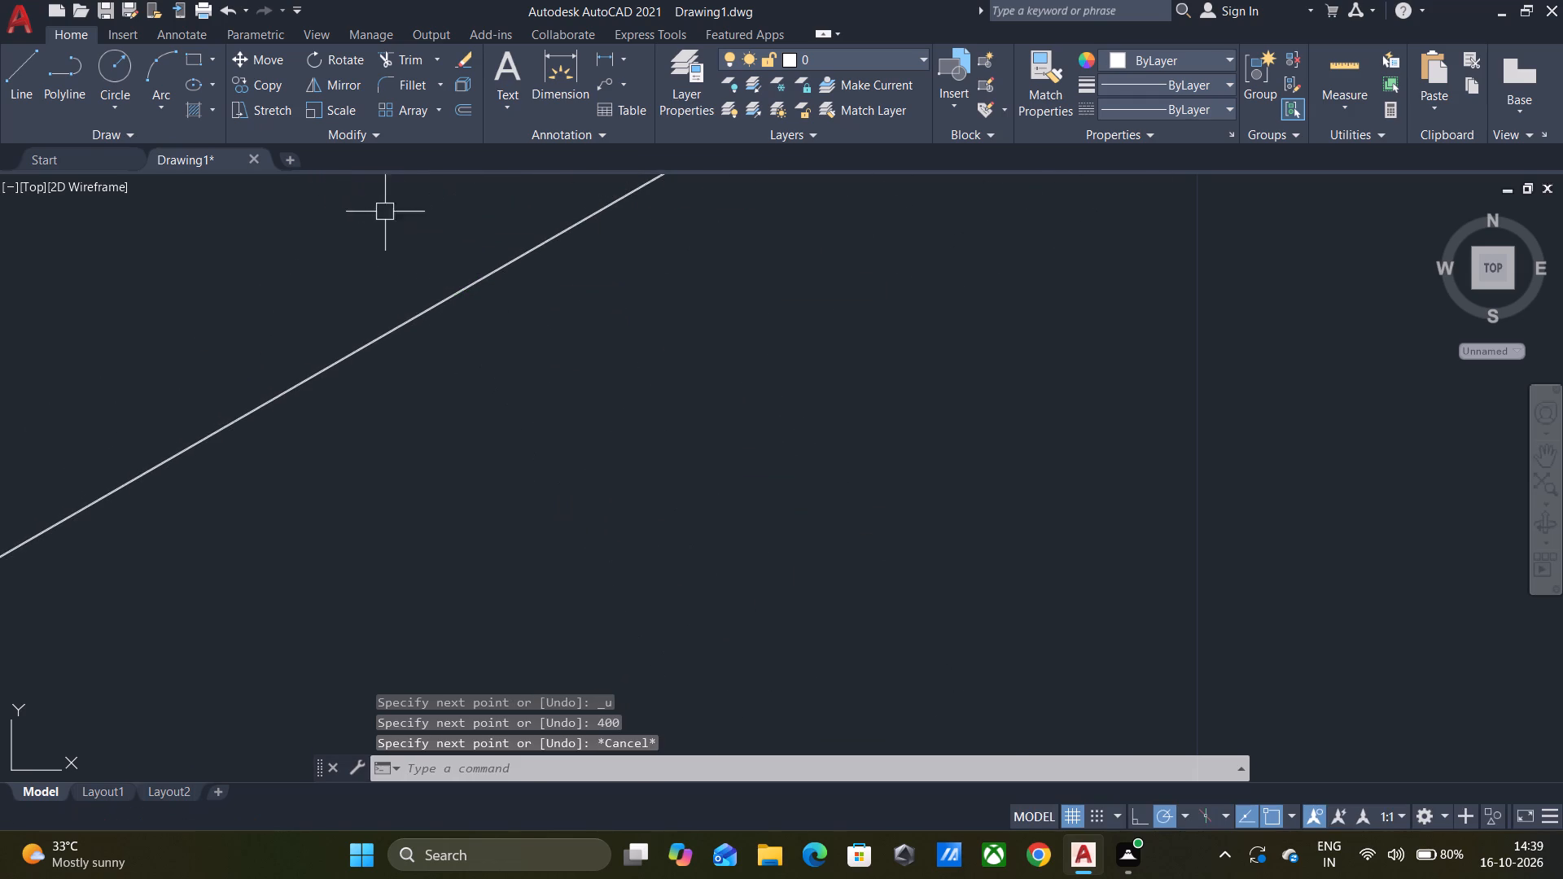
Examine up close how the new 400-unit segment aligns with the long slanted line.
{"action": "scroll", "coordinate": [460, 342], "scroll_direction": "up", "scroll_amount": 4}
{"action": "middle_click_drag", "start_coordinate": [298, 211], "coordinate": [611, 670]}
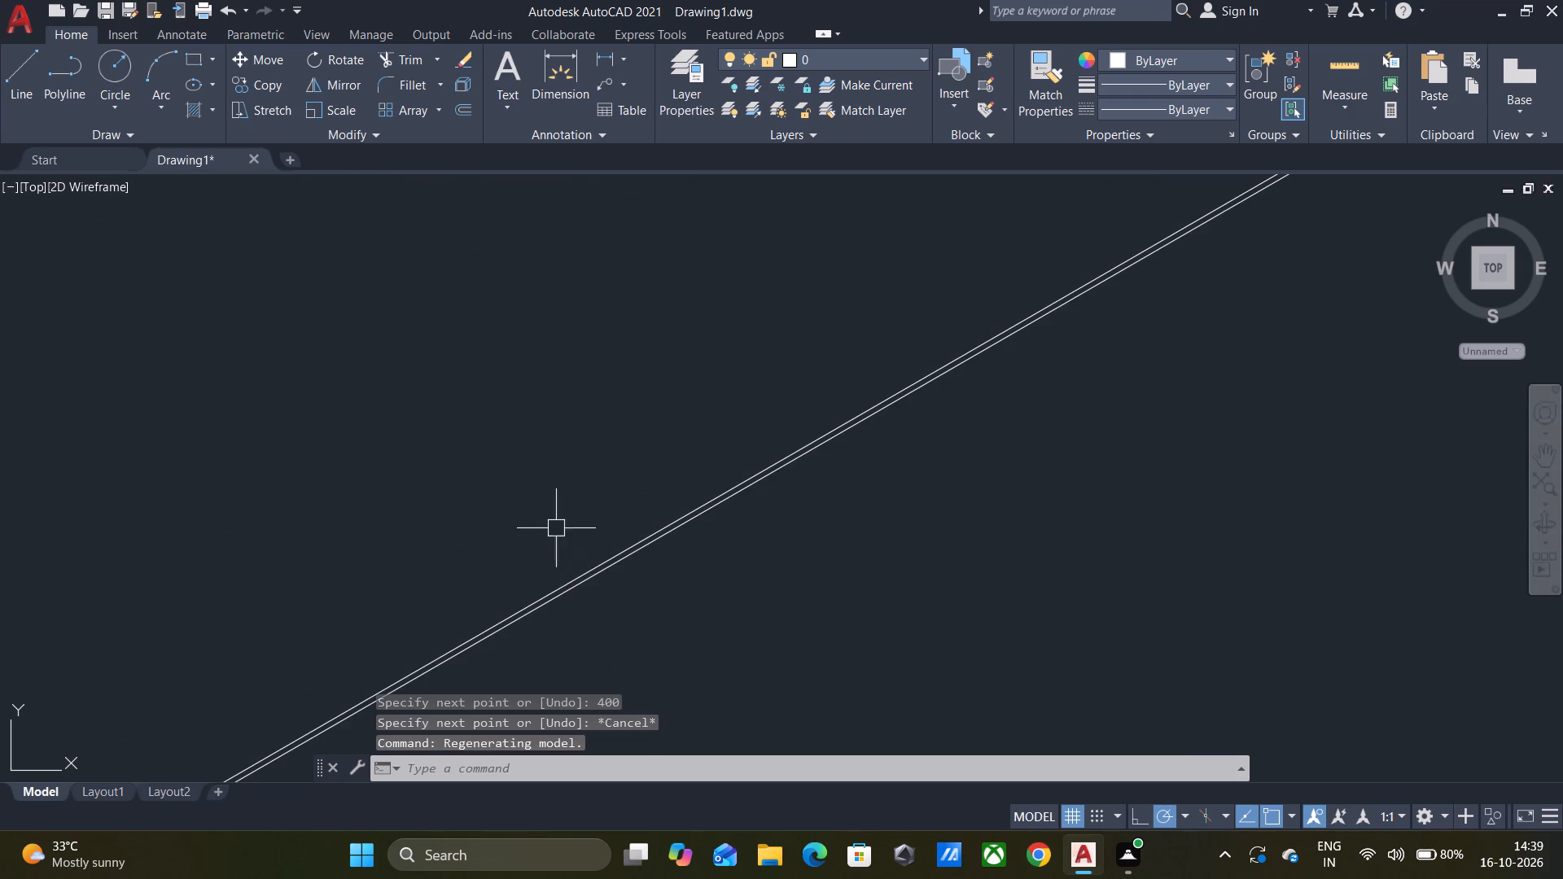
{"action": "scroll", "coordinate": [554, 514], "scroll_direction": "down", "scroll_amount": 20}
{"action": "scroll", "coordinate": [554, 514], "scroll_direction": "down", "scroll_amount": 8}
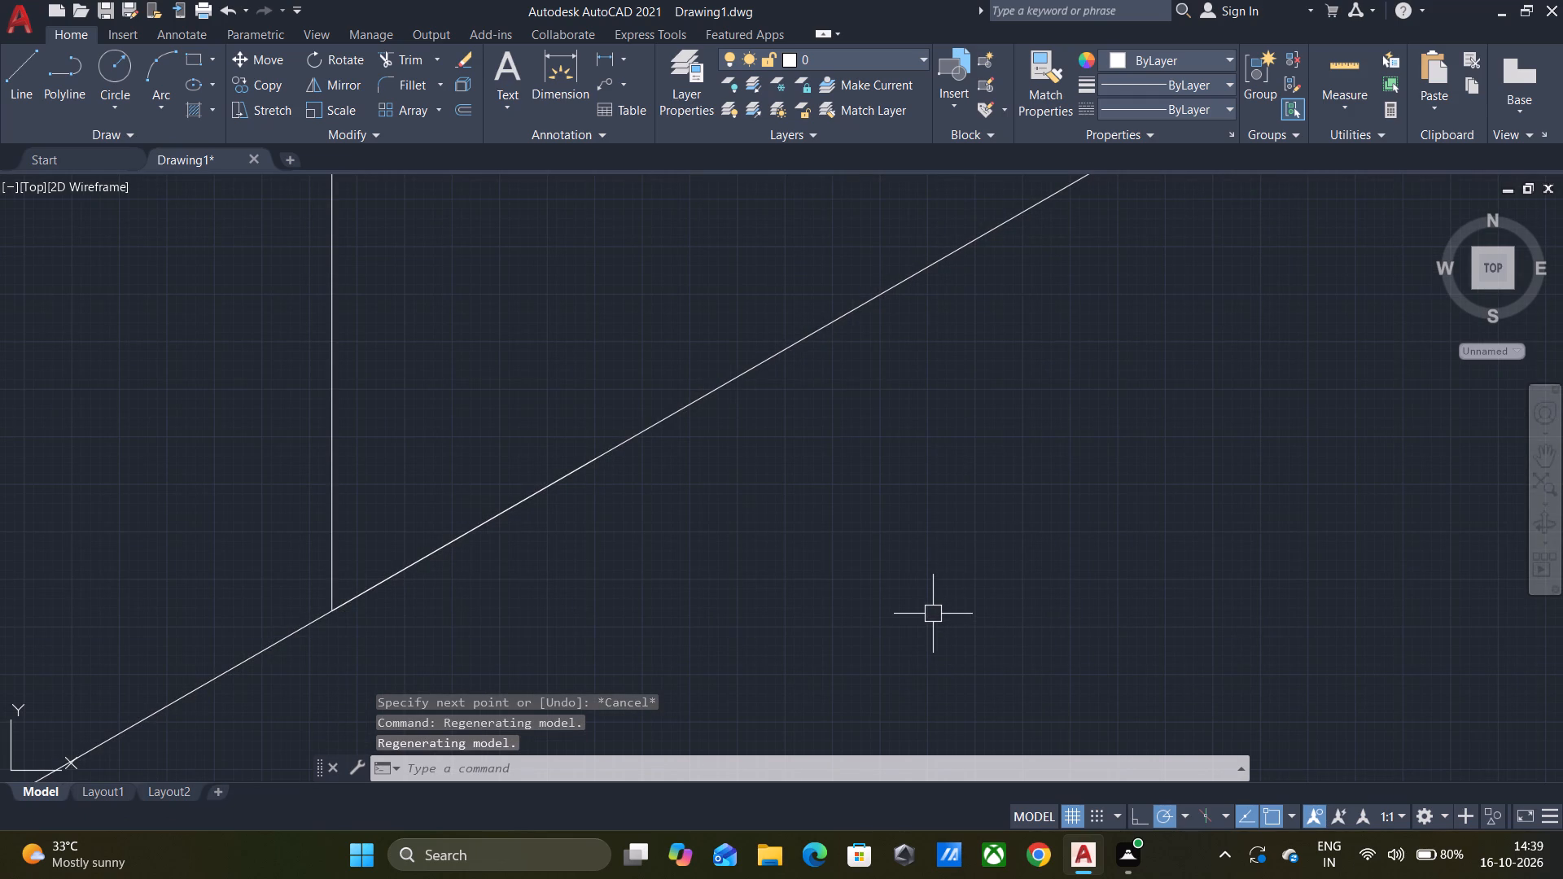
{"action": "scroll", "coordinate": [458, 453], "scroll_direction": "up", "scroll_amount": 4}
{"action": "middle_click_drag", "start_coordinate": [532, 469], "coordinate": [601, 158]}
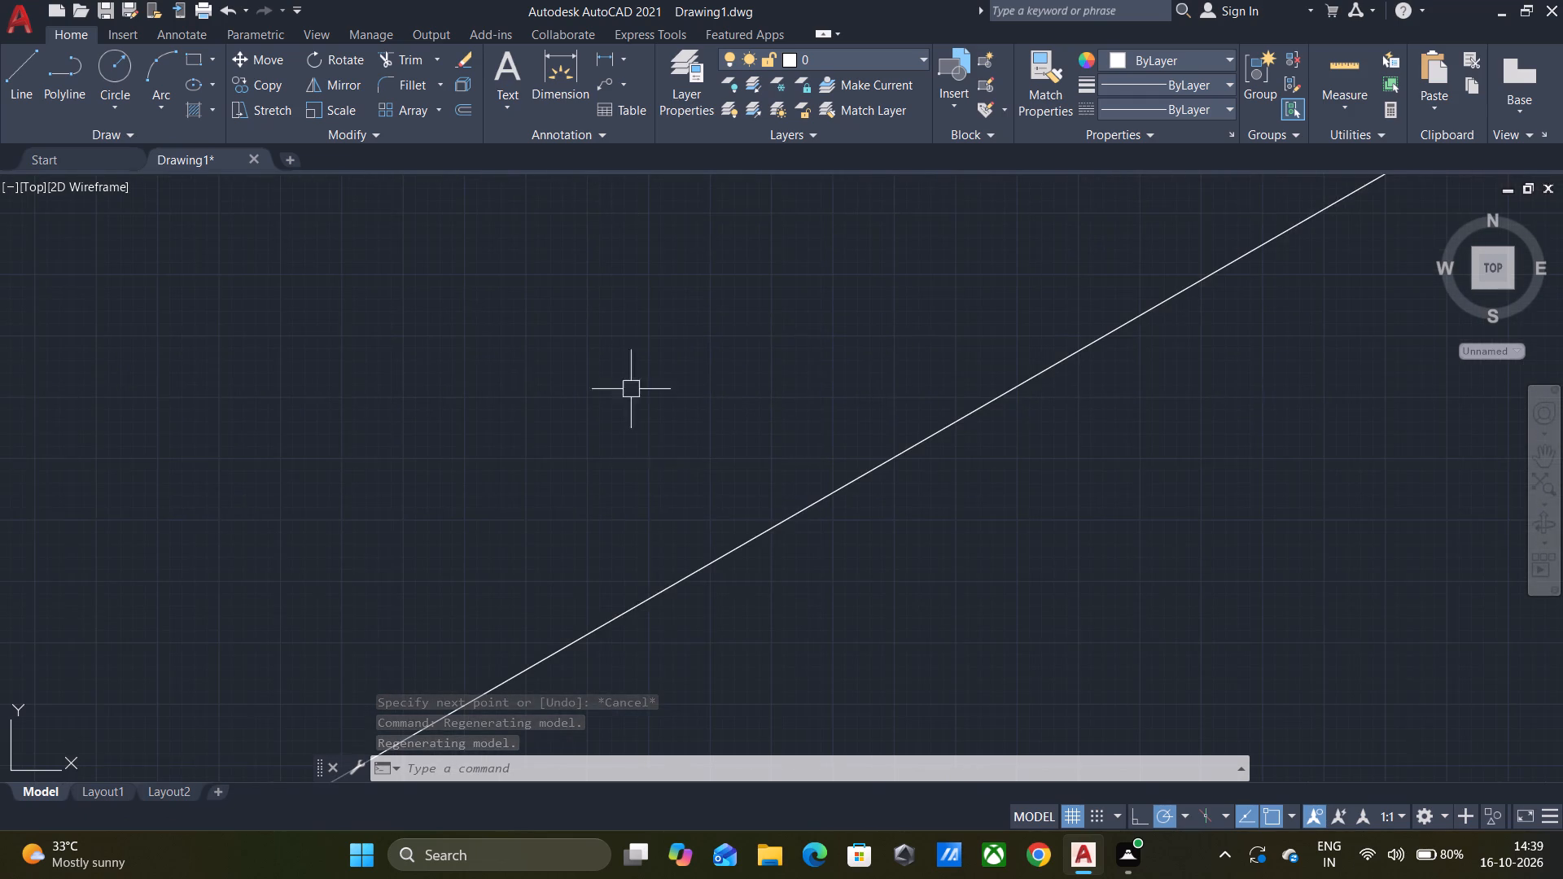
{"action": "scroll", "coordinate": [666, 645], "scroll_direction": "up", "scroll_amount": 3}
{"action": "scroll", "coordinate": [602, 483], "scroll_direction": "up", "scroll_amount": 3}
{"action": "scroll", "coordinate": [506, 410], "scroll_direction": "up", "scroll_amount": 4}
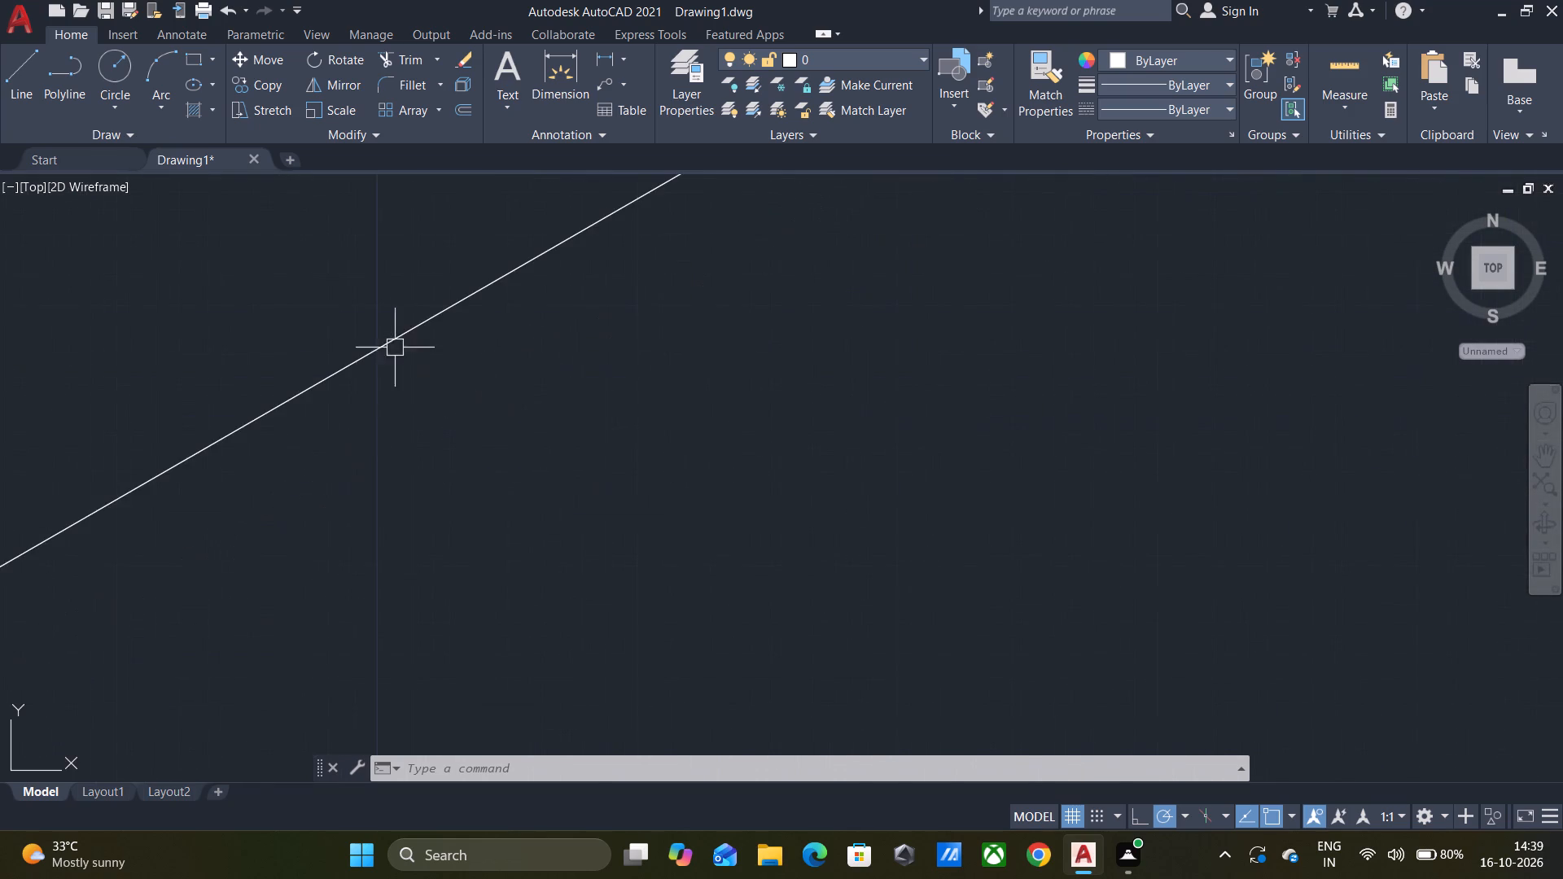
Examine up close how the 400-unit segment overlies the long slanted line, highlighting the segment near the foot of the second vertical.
{"action": "scroll", "coordinate": [381, 339], "scroll_direction": "up", "scroll_amount": 3}
{"action": "scroll", "coordinate": [319, 364], "scroll_direction": "up", "scroll_amount": 4}
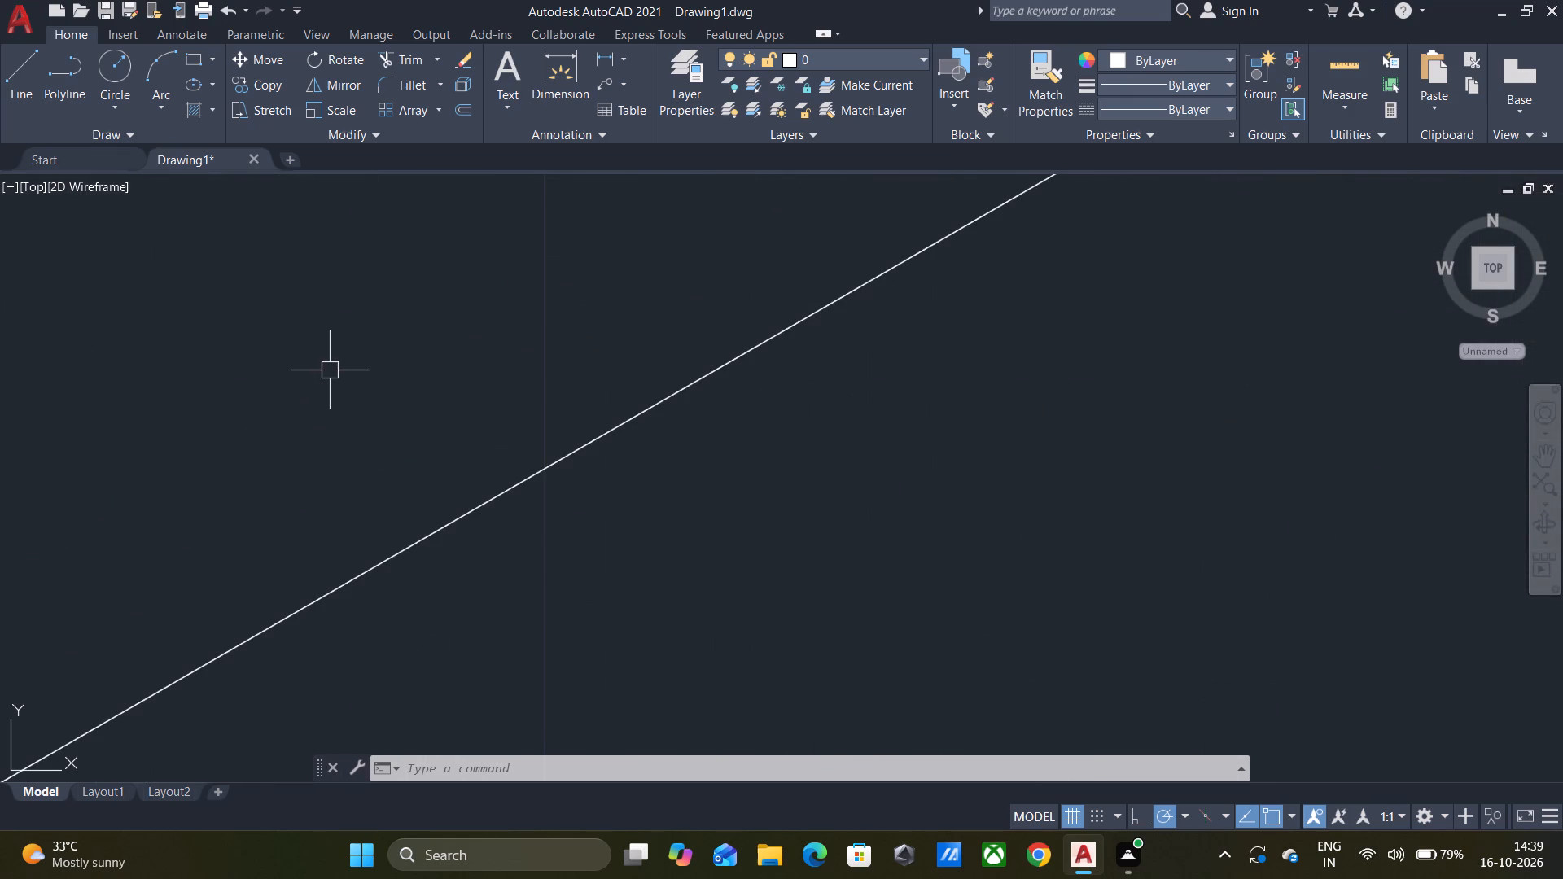
{"action": "scroll", "coordinate": [229, 428], "scroll_direction": "up", "scroll_amount": 4}
{"action": "scroll", "coordinate": [256, 431], "scroll_direction": "down", "scroll_amount": 4}
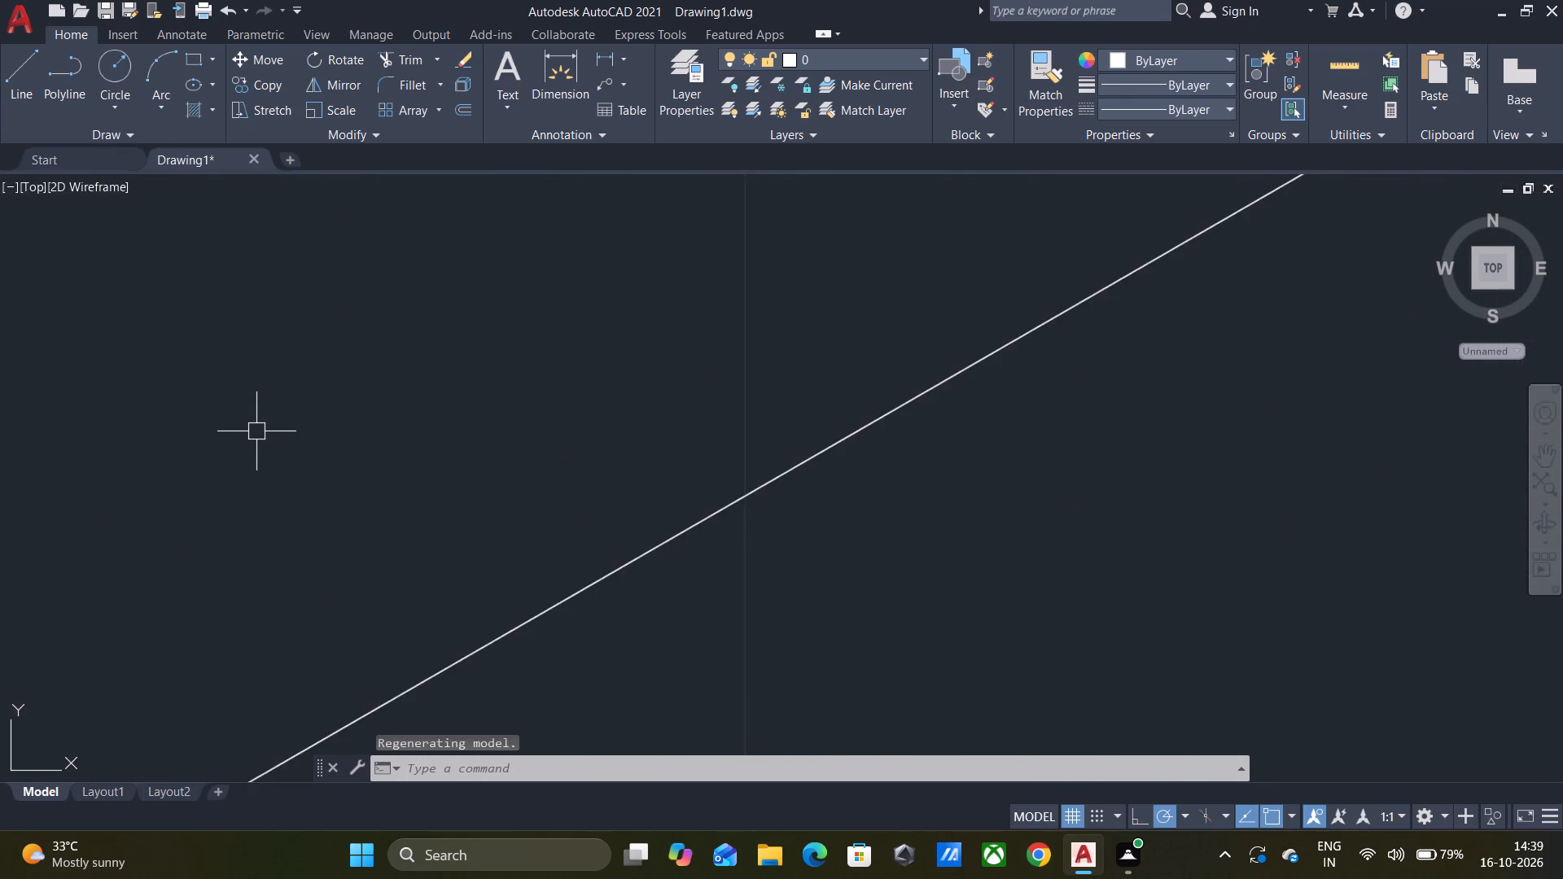
{"action": "scroll", "coordinate": [256, 431], "scroll_direction": "down", "scroll_amount": 8}
{"action": "middle_click_drag", "start_coordinate": [79, 531], "coordinate": [919, 240]}
{"action": "middle_click_drag", "start_coordinate": [146, 472], "coordinate": [576, 199]}
{"action": "scroll", "coordinate": [141, 513], "scroll_direction": "down", "scroll_amount": 6}
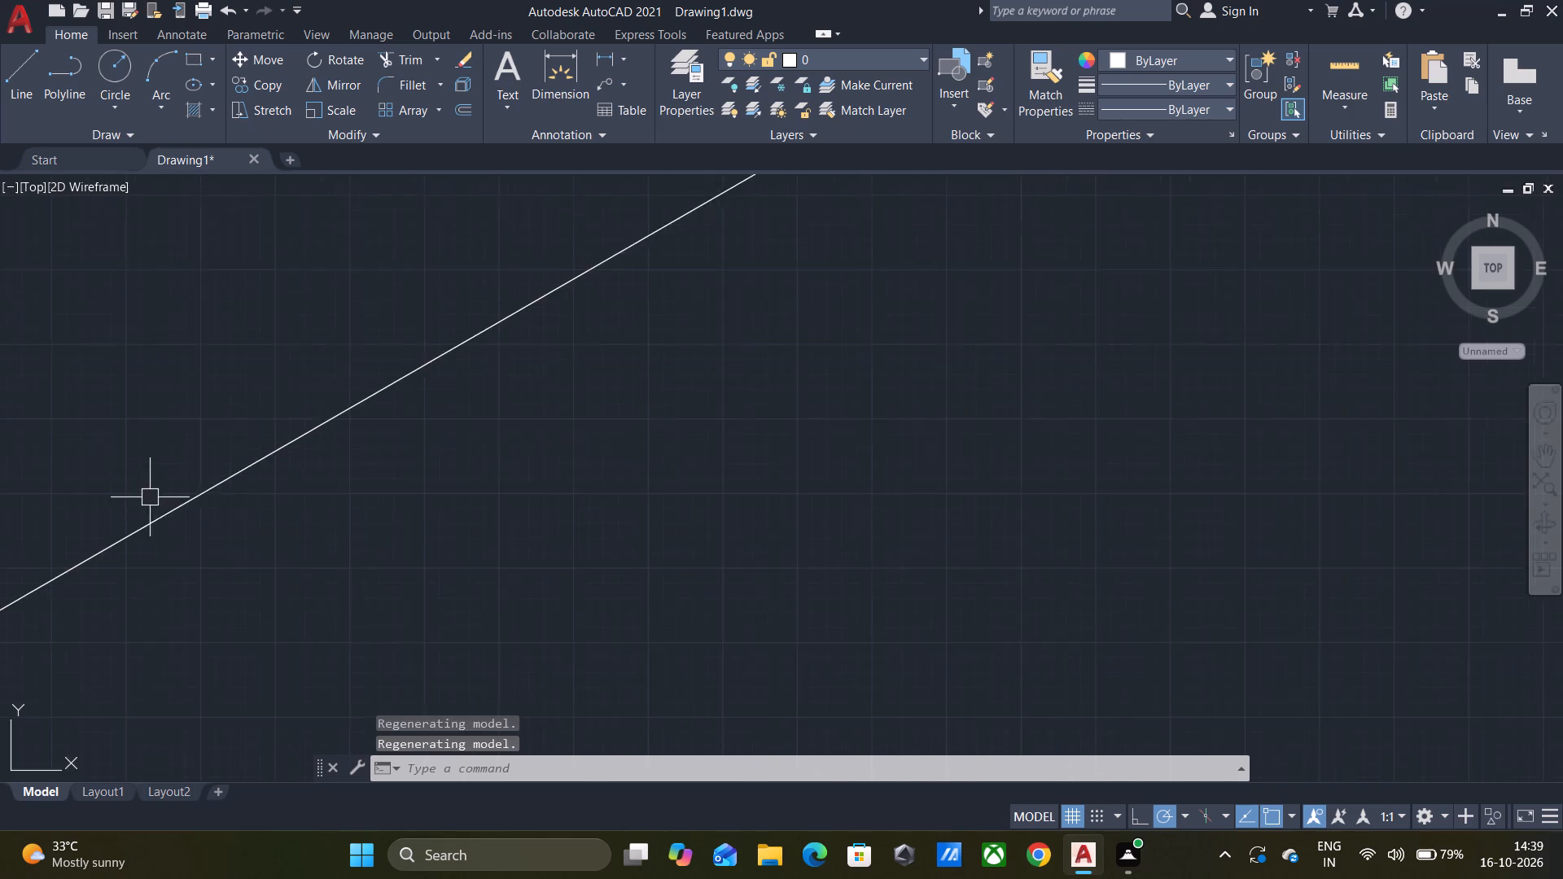
{"action": "scroll", "coordinate": [150, 496], "scroll_direction": "down", "scroll_amount": 13}
{"action": "scroll", "coordinate": [107, 475], "scroll_direction": "up", "scroll_amount": 4}
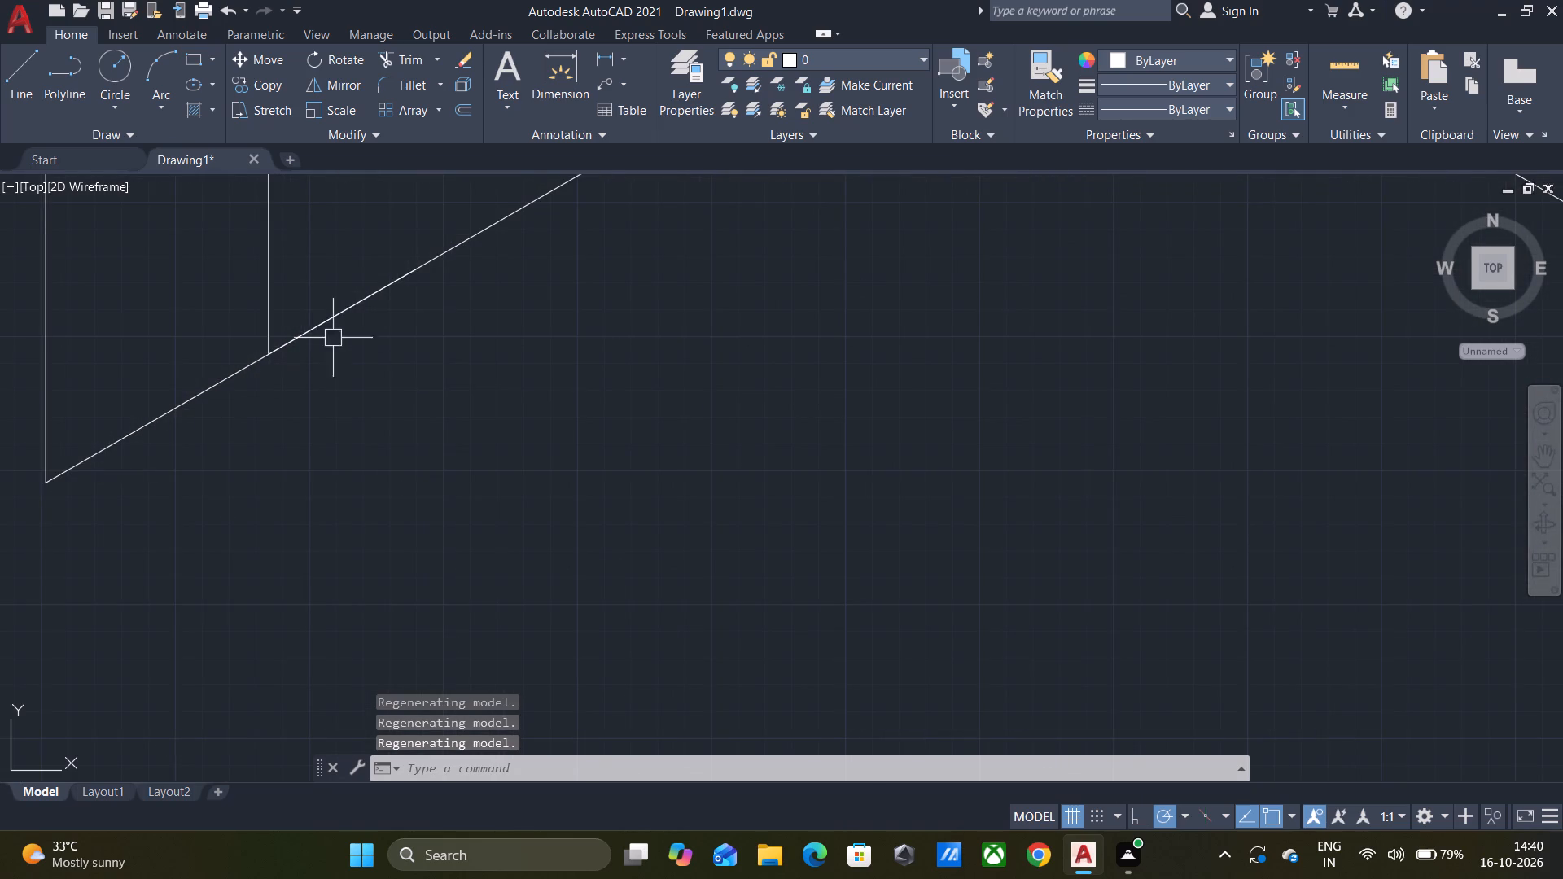
{"action": "scroll", "coordinate": [320, 327], "scroll_direction": "up", "scroll_amount": 4}
{"action": "scroll", "coordinate": [165, 346], "scroll_direction": "up", "scroll_amount": 2}
{"action": "middle_click_drag", "start_coordinate": [165, 346], "coordinate": [601, 185]}
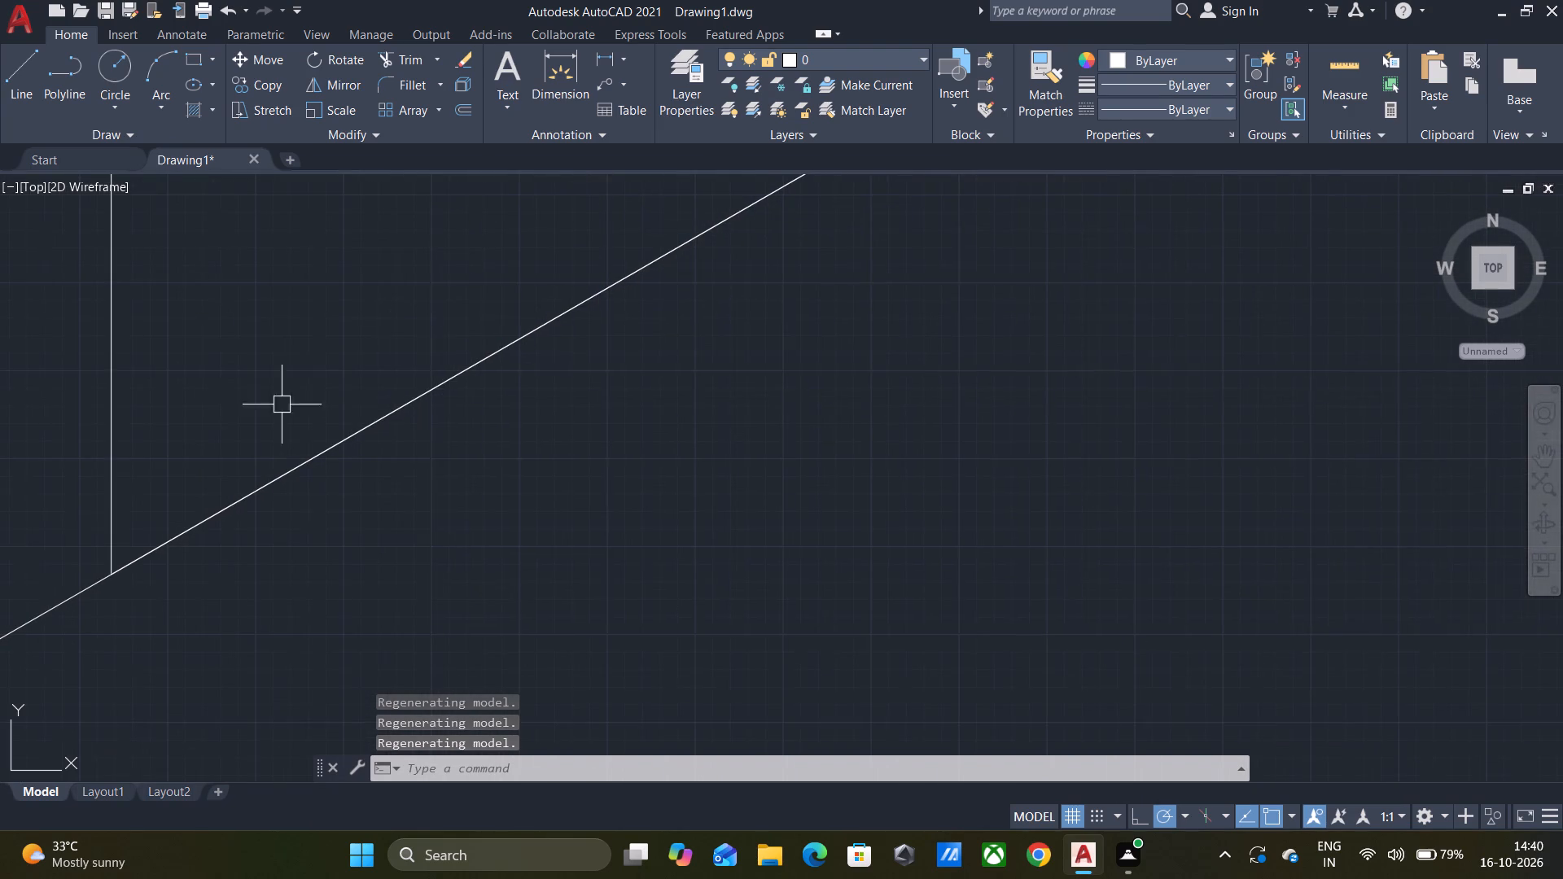
{"action": "scroll", "coordinate": [151, 571], "scroll_direction": "up", "scroll_amount": 4}
{"action": "middle_click_drag", "start_coordinate": [83, 527], "coordinate": [458, 461]}
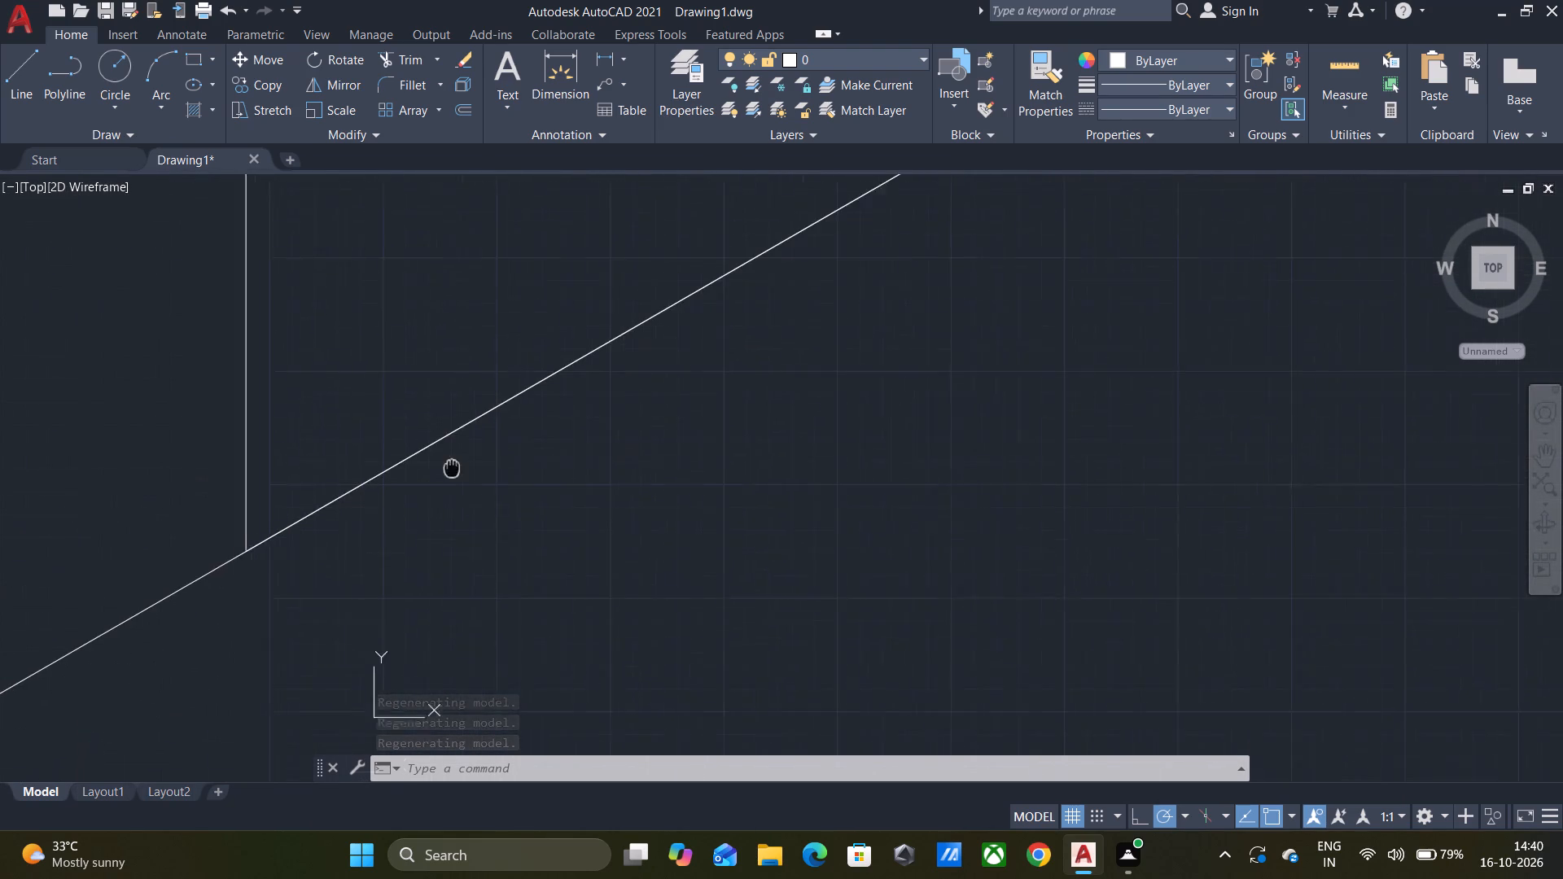
{"action": "middle_click_drag", "start_coordinate": [458, 461], "coordinate": [463, 457]}
{"action": "scroll", "coordinate": [238, 562], "scroll_direction": "up", "scroll_amount": 2}
{"action": "scroll", "coordinate": [344, 463], "scroll_direction": "up", "scroll_amount": 3}
{"action": "scroll", "coordinate": [186, 560], "scroll_direction": "up", "scroll_amount": 3}
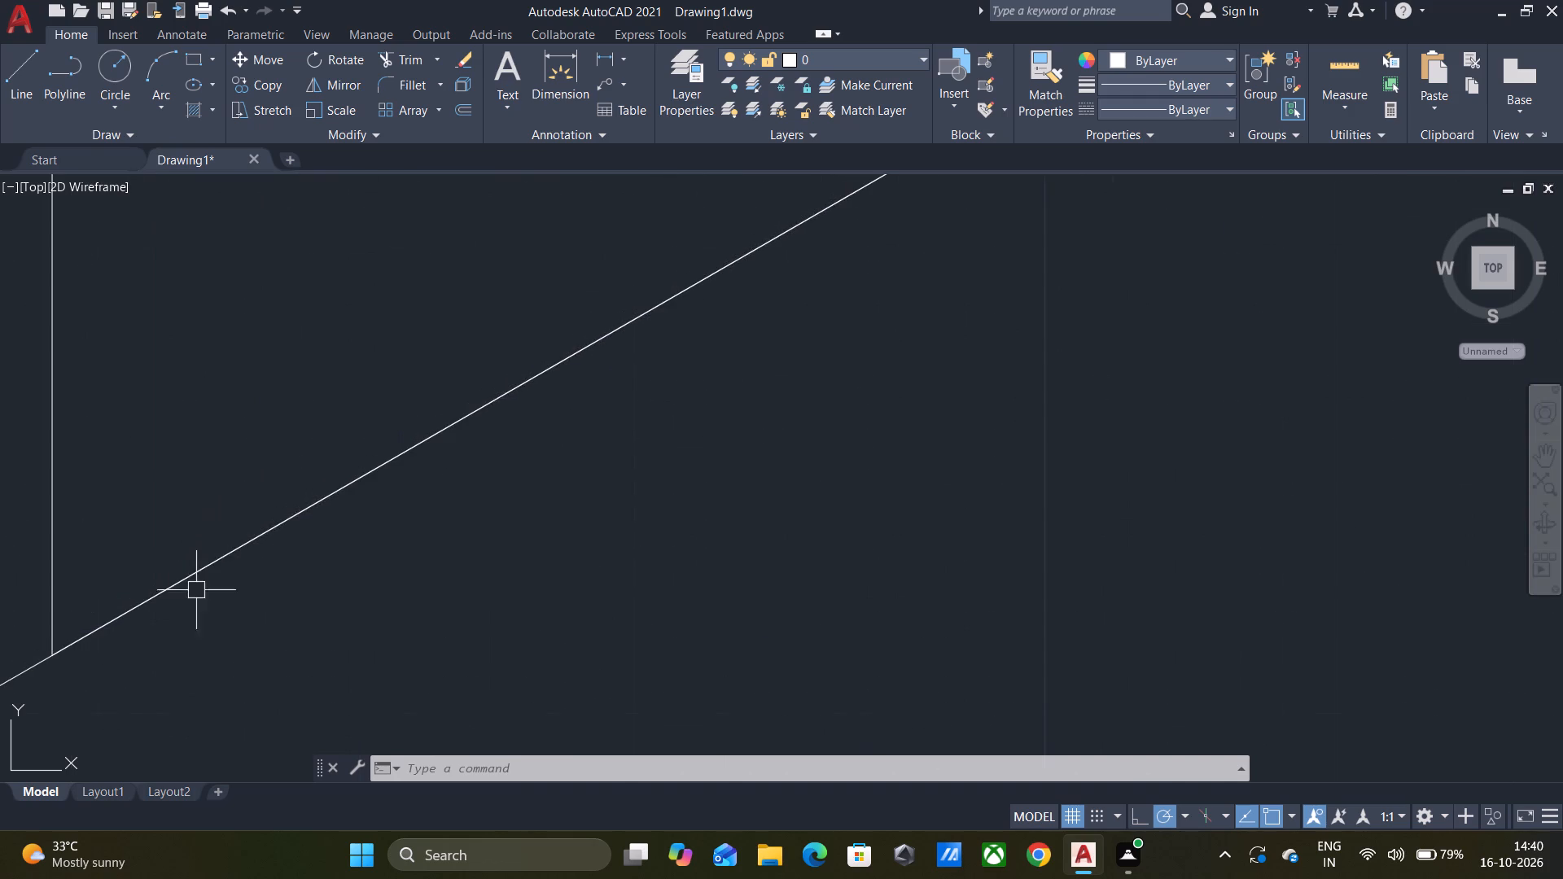
{"action": "scroll", "coordinate": [192, 609], "scroll_direction": "up", "scroll_amount": 3}
{"action": "middle_click_drag", "start_coordinate": [171, 599], "coordinate": [754, 445]}
{"action": "scroll", "coordinate": [134, 683], "scroll_direction": "up", "scroll_amount": 3}
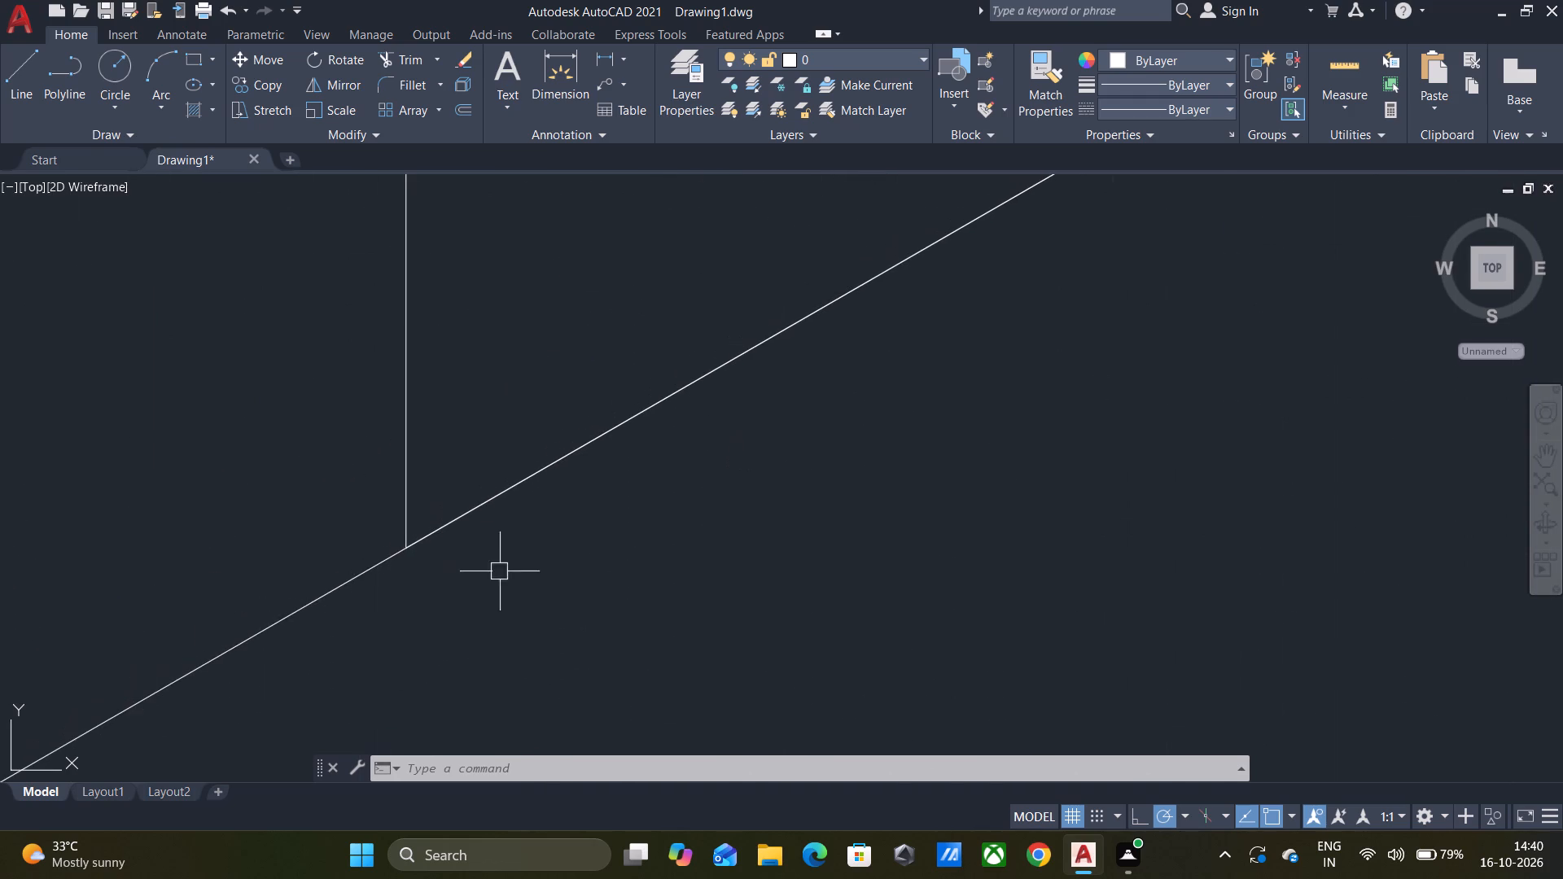
{"action": "scroll", "coordinate": [494, 548], "scroll_direction": "up", "scroll_amount": 2}
{"action": "scroll", "coordinate": [347, 516], "scroll_direction": "up", "scroll_amount": 3}
{"action": "scroll", "coordinate": [256, 611], "scroll_direction": "up", "scroll_amount": 3}
{"action": "middle_click_drag", "start_coordinate": [256, 606], "coordinate": [732, 464]}
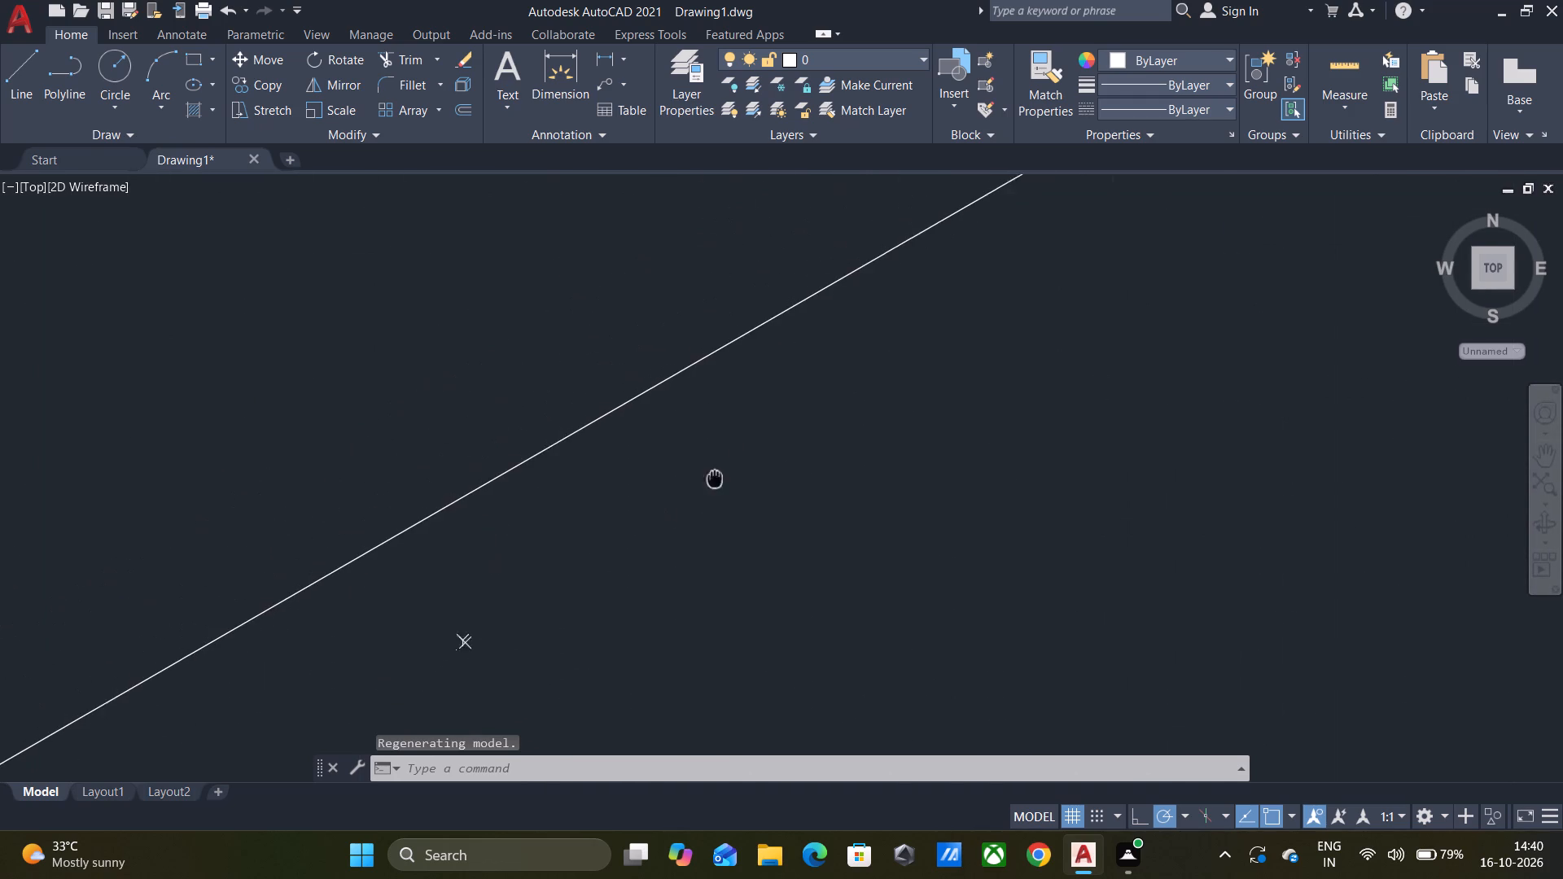
{"action": "middle_click_drag", "start_coordinate": [732, 464], "coordinate": [778, 433]}
{"action": "middle_click_drag", "start_coordinate": [167, 667], "coordinate": [850, 348]}
{"action": "left_click", "coordinate": [760, 397]}
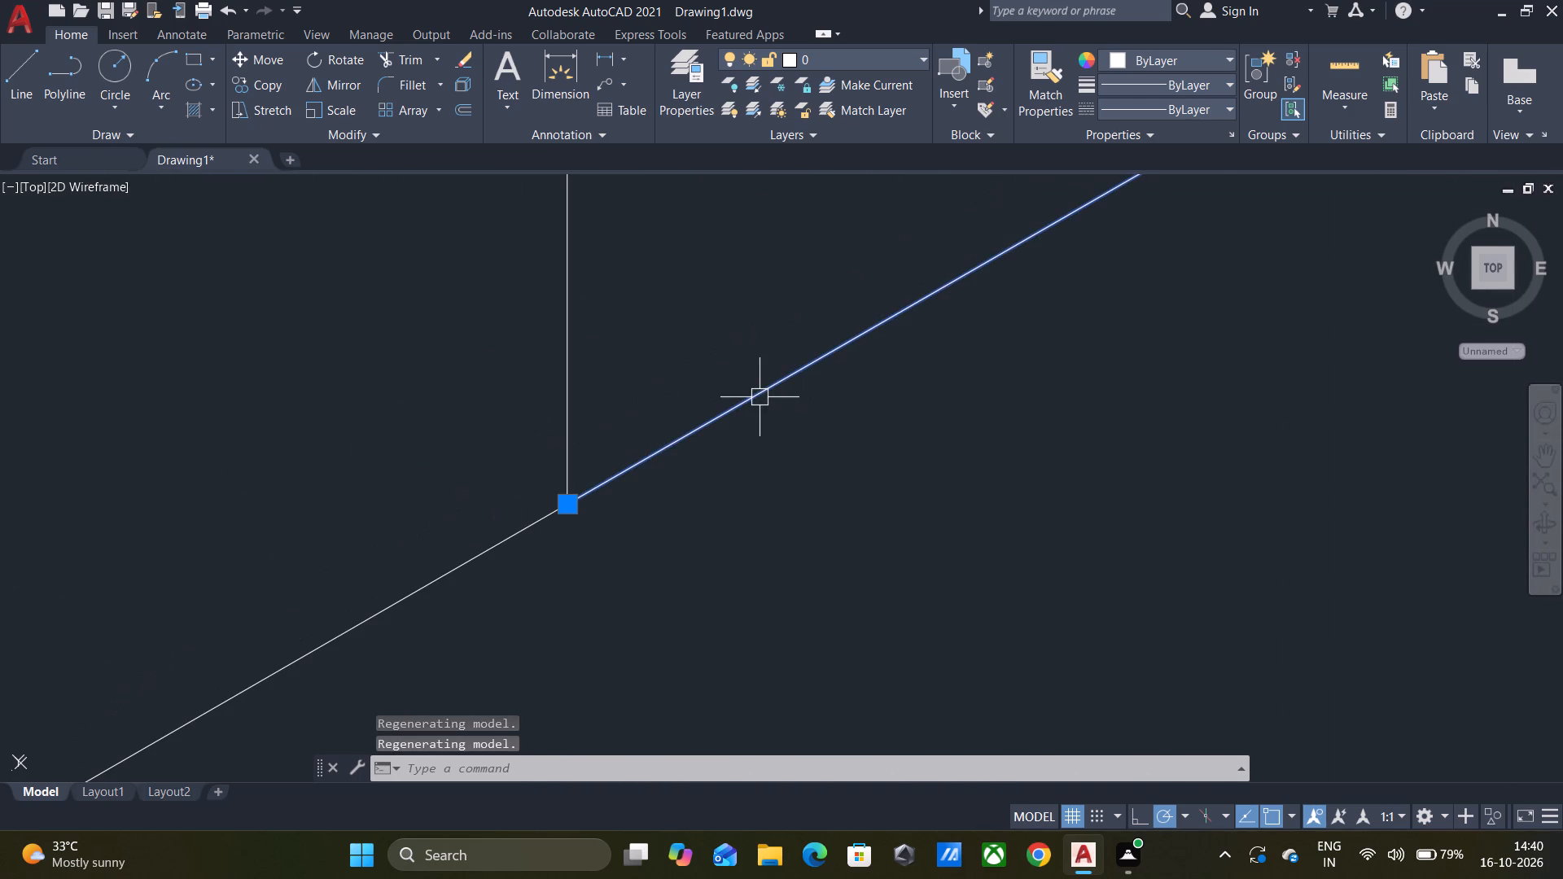
{"action": "key", "text": "Escape"}
Examine at closer range the junction of the second vertical, the 400-unit segment and the long slanted line.
{"action": "scroll", "coordinate": [543, 460], "scroll_direction": "up", "scroll_amount": 3}
{"action": "middle_click_drag", "start_coordinate": [659, 632], "coordinate": [638, 518]}
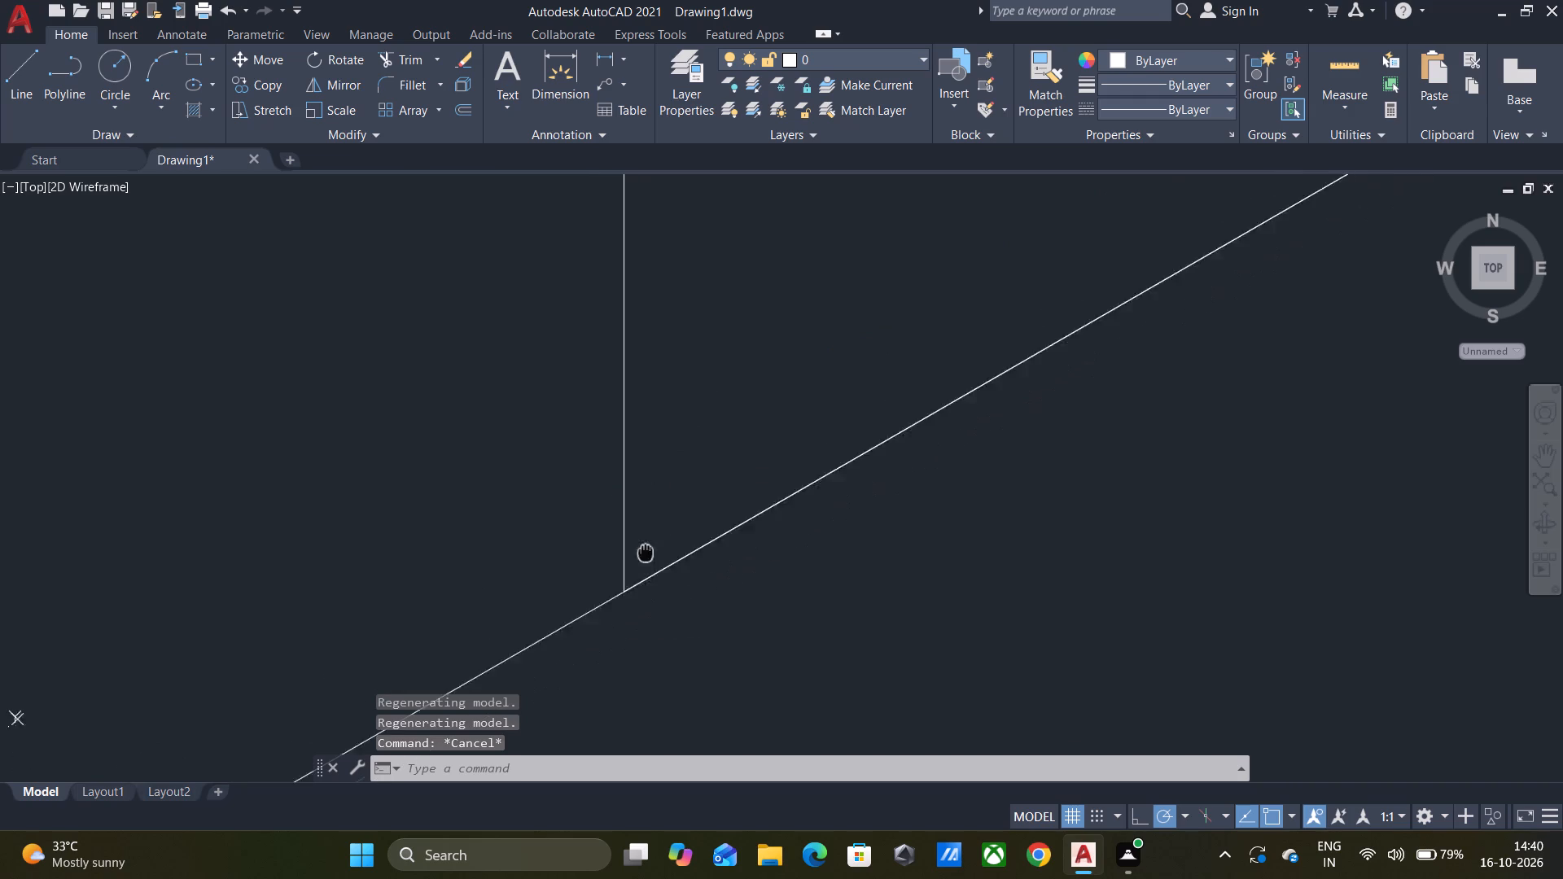
{"action": "middle_click_drag", "start_coordinate": [638, 518], "coordinate": [628, 492]}
{"action": "scroll", "coordinate": [625, 487], "scroll_direction": "up", "scroll_amount": 3}
{"action": "scroll", "coordinate": [535, 518], "scroll_direction": "up", "scroll_amount": 2}
{"action": "scroll", "coordinate": [406, 542], "scroll_direction": "up", "scroll_amount": 2}
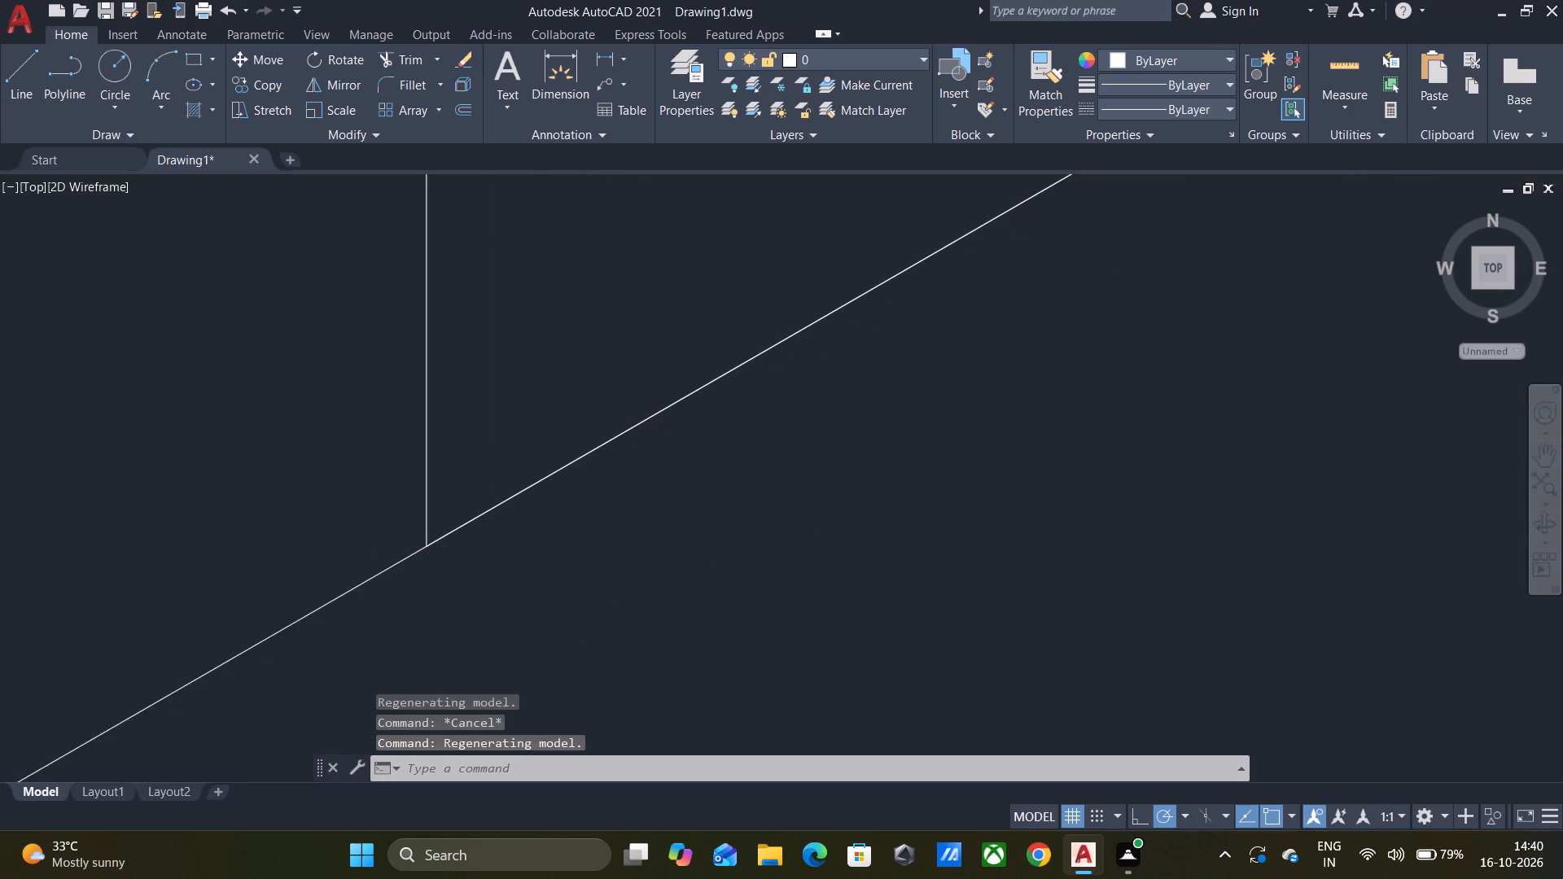
{"action": "scroll", "coordinate": [497, 543], "scroll_direction": "up", "scroll_amount": 2}
{"action": "scroll", "coordinate": [379, 559], "scroll_direction": "up", "scroll_amount": 4}
{"action": "scroll", "coordinate": [145, 448], "scroll_direction": "up", "scroll_amount": 2}
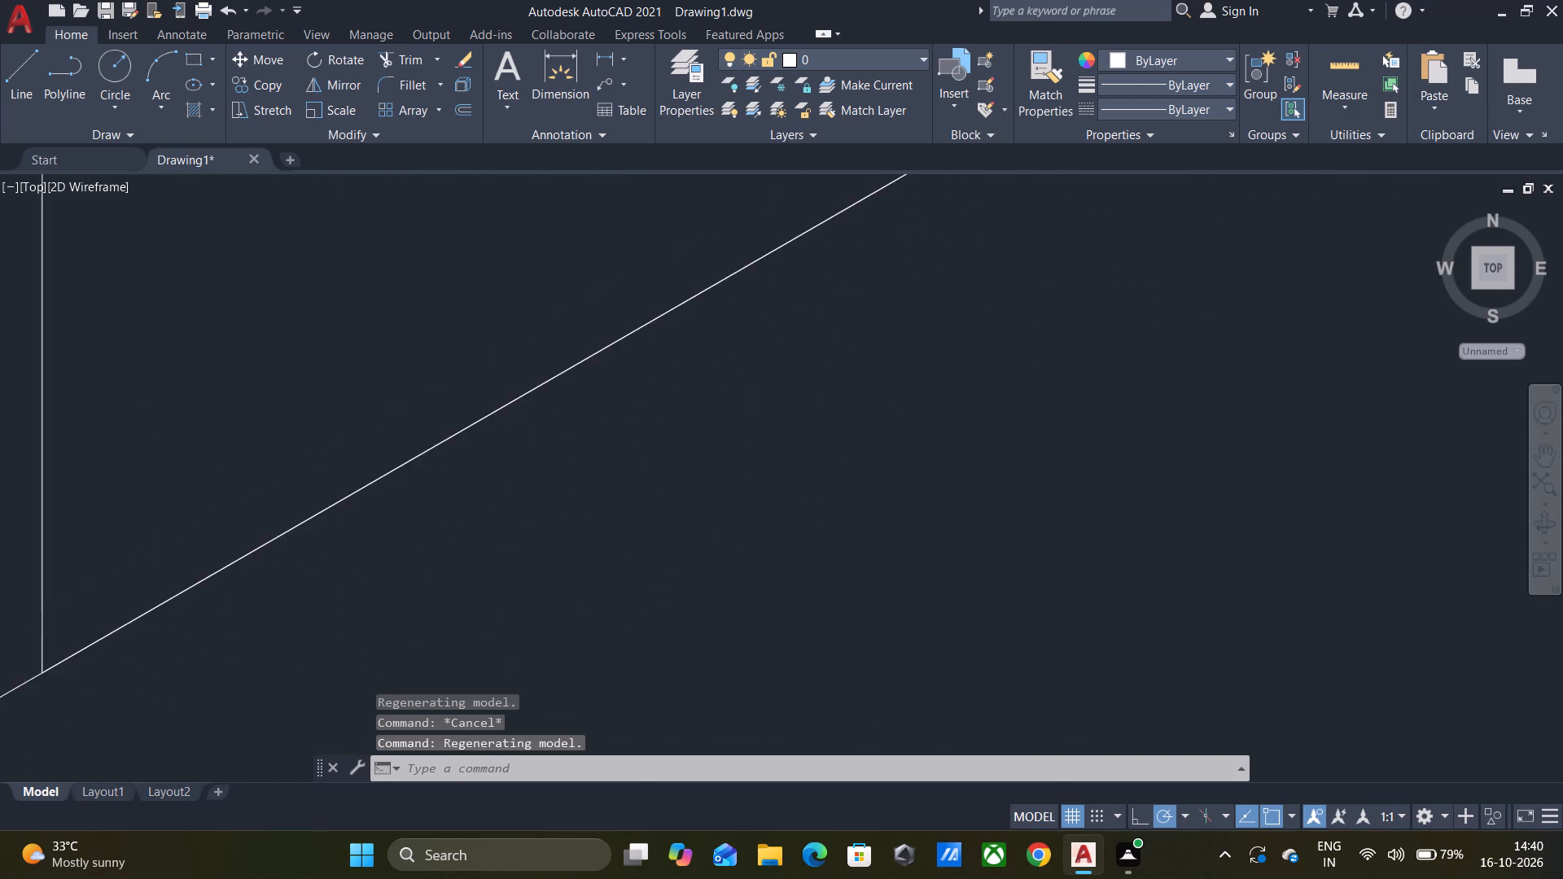
{"action": "middle_click_drag", "start_coordinate": [144, 509], "coordinate": [681, 127]}
{"action": "scroll", "coordinate": [567, 373], "scroll_direction": "up", "scroll_amount": 3}
{"action": "scroll", "coordinate": [572, 496], "scroll_direction": "up", "scroll_amount": 2}
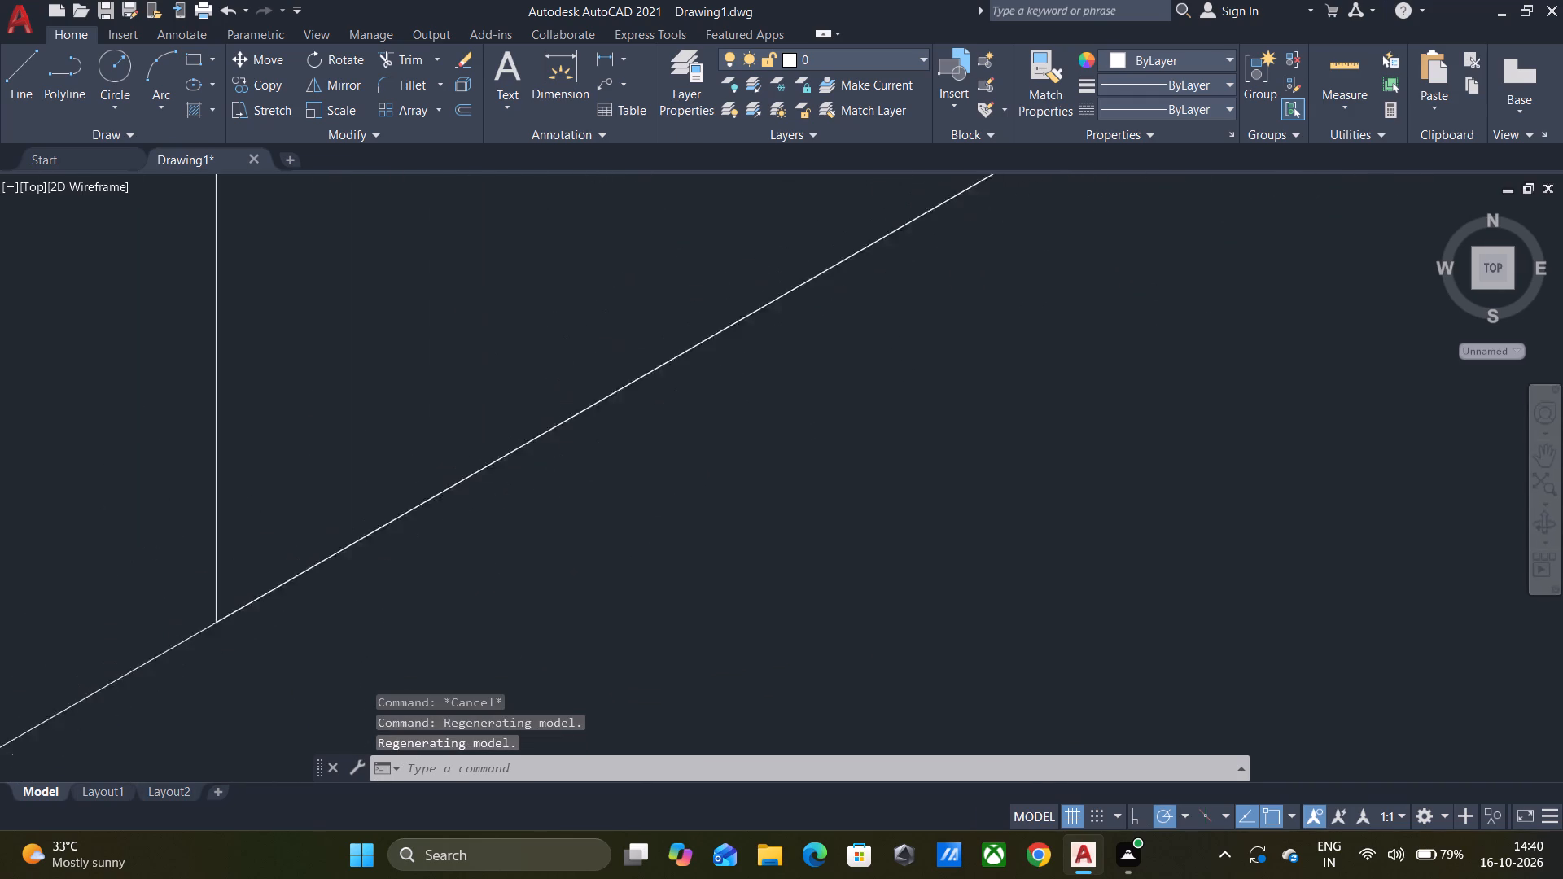
{"action": "scroll", "coordinate": [539, 436], "scroll_direction": "up", "scroll_amount": 3}
{"action": "middle_click_drag", "start_coordinate": [344, 410], "coordinate": [741, 422]}
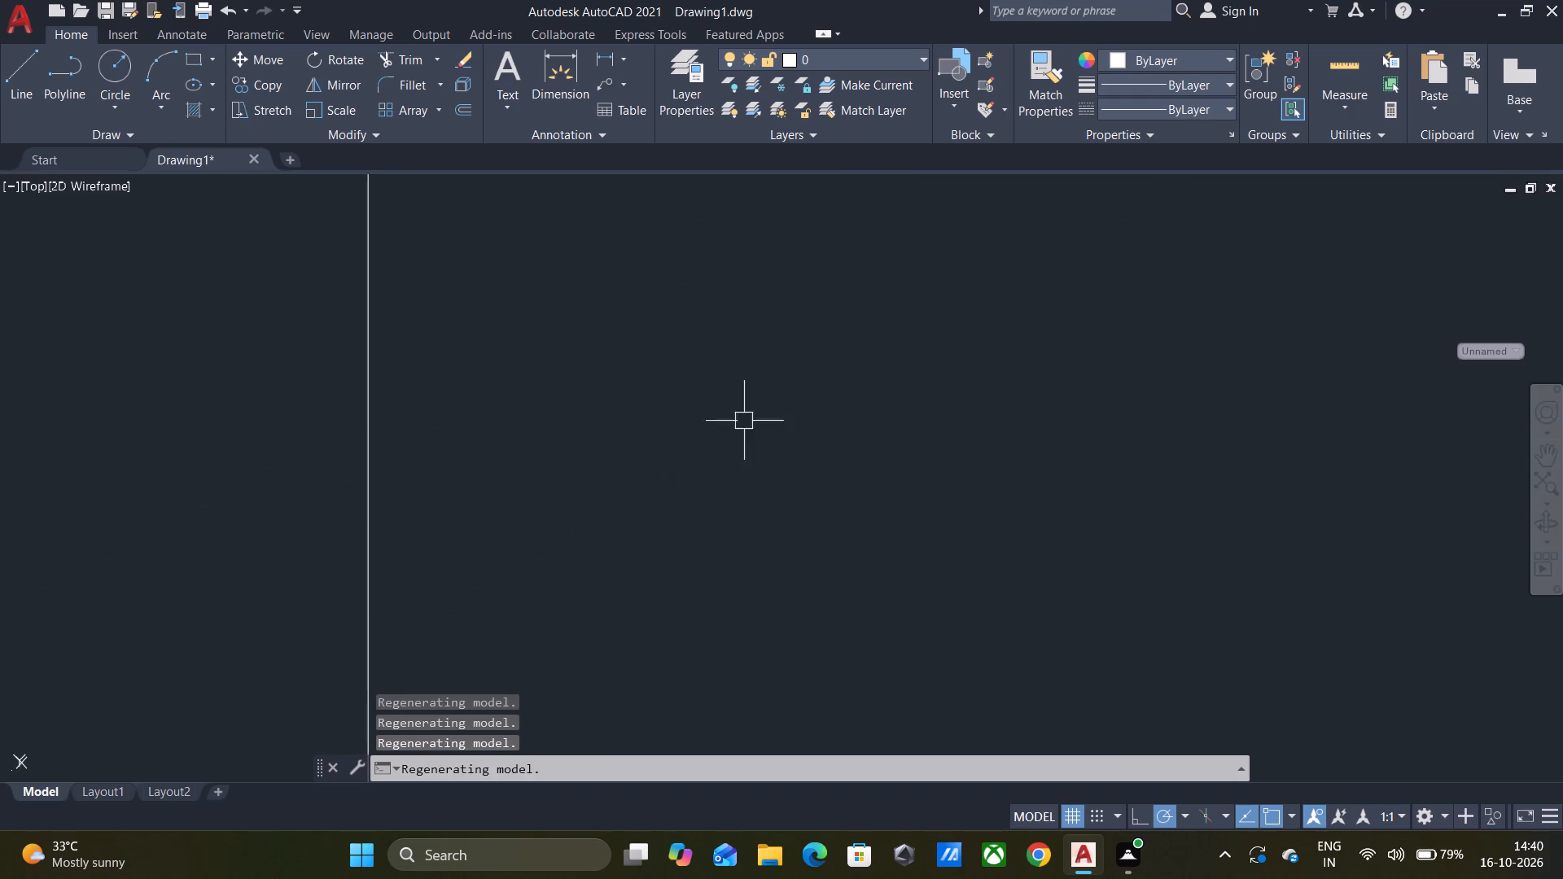
{"action": "scroll", "coordinate": [711, 419], "scroll_direction": "down", "scroll_amount": 16}
{"action": "middle_click_drag", "start_coordinate": [737, 394], "coordinate": [484, 510]}
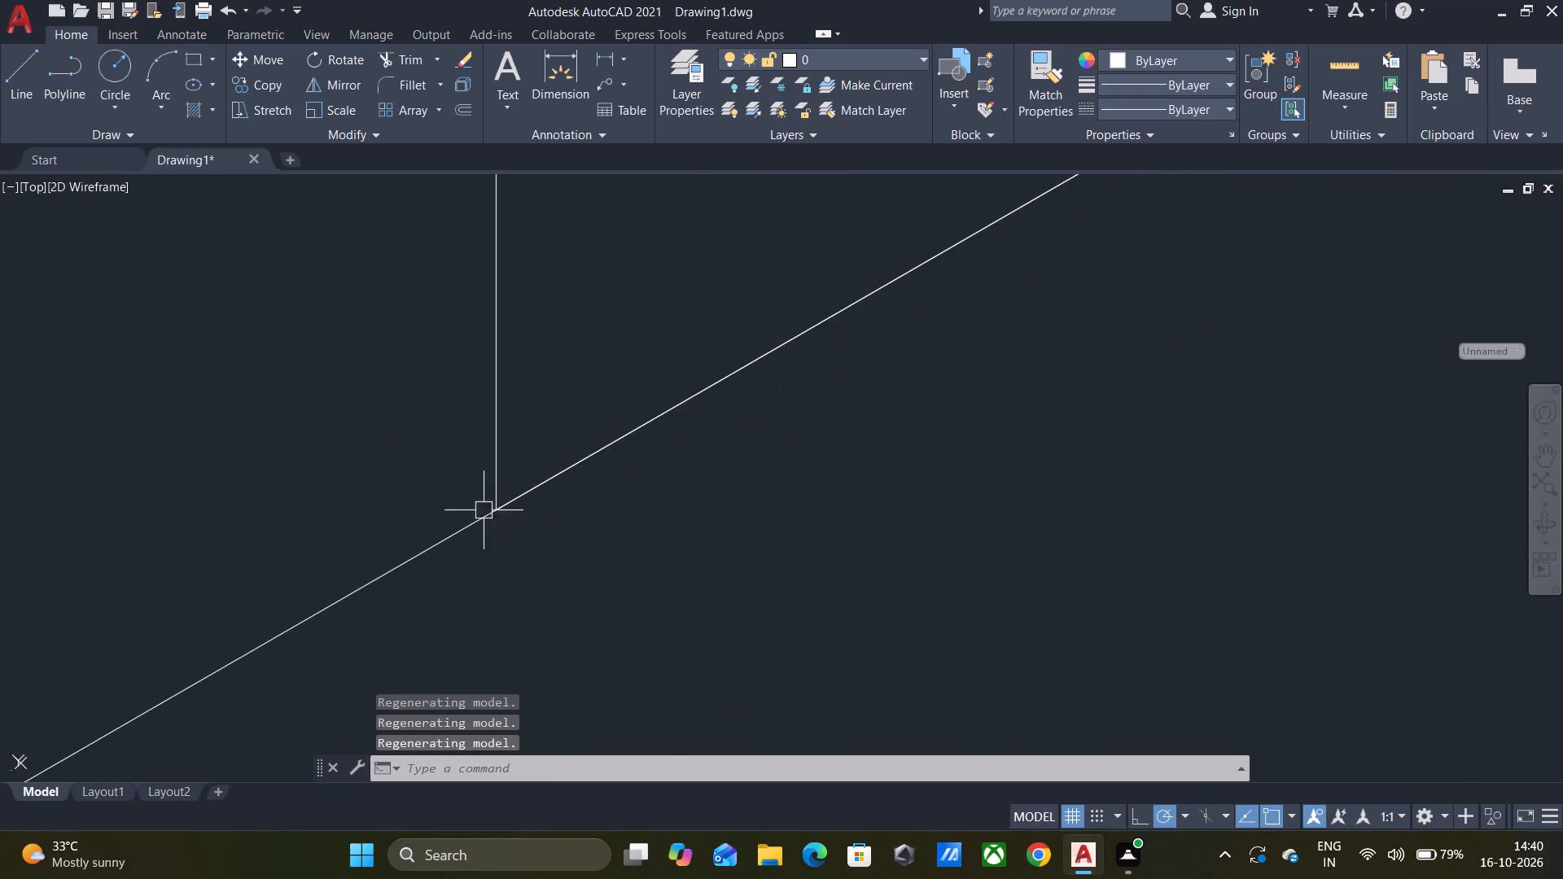
{"action": "scroll", "coordinate": [760, 426], "scroll_direction": "down", "scroll_amount": 2}
{"action": "middle_click_drag", "start_coordinate": [755, 426], "coordinate": [738, 448]}
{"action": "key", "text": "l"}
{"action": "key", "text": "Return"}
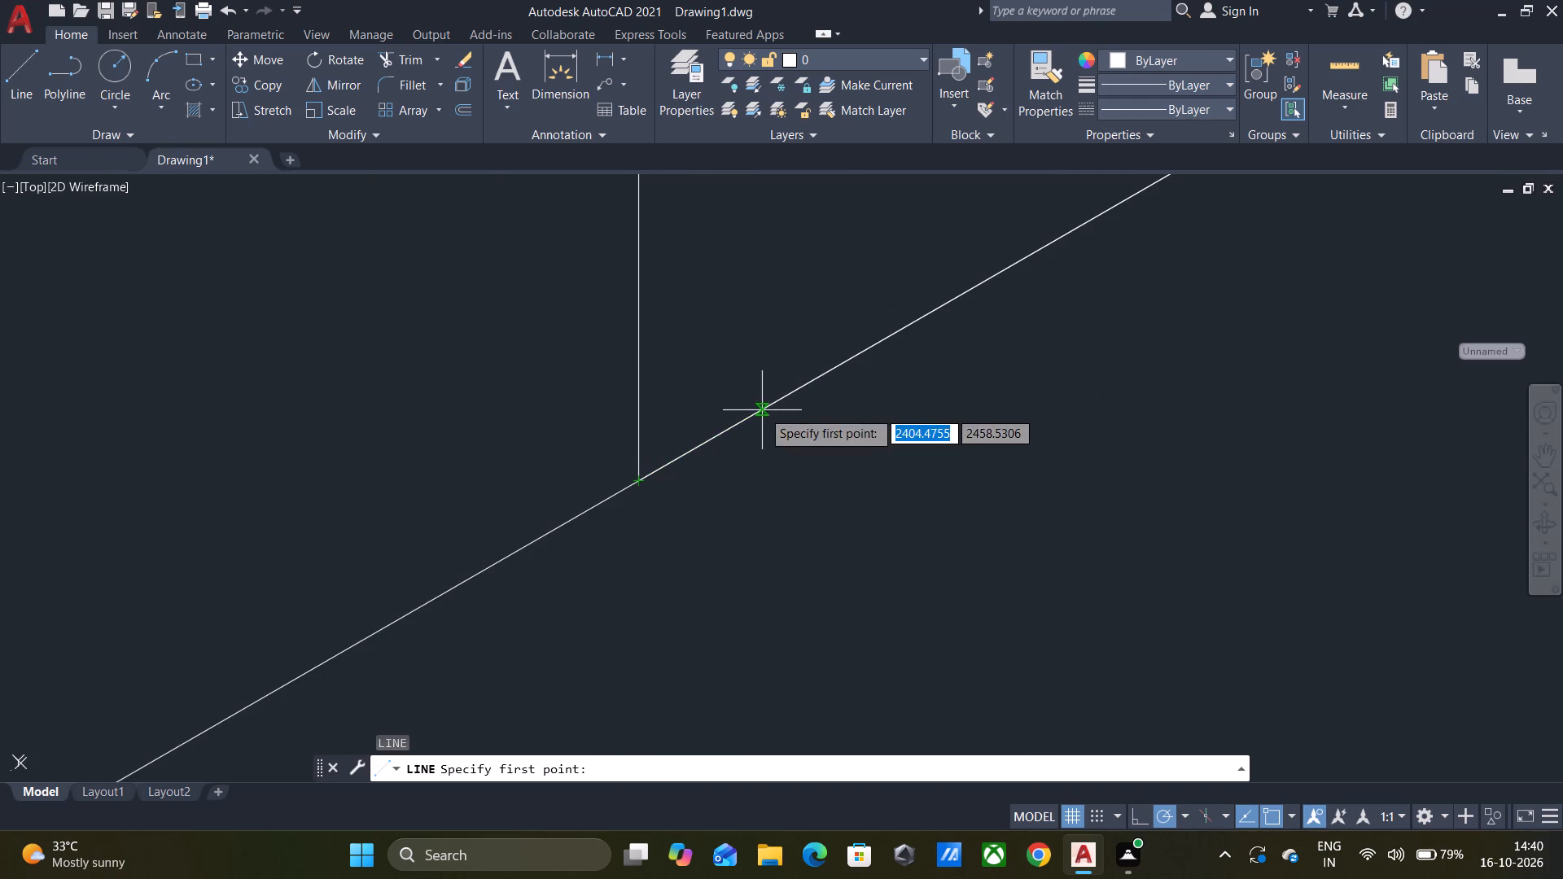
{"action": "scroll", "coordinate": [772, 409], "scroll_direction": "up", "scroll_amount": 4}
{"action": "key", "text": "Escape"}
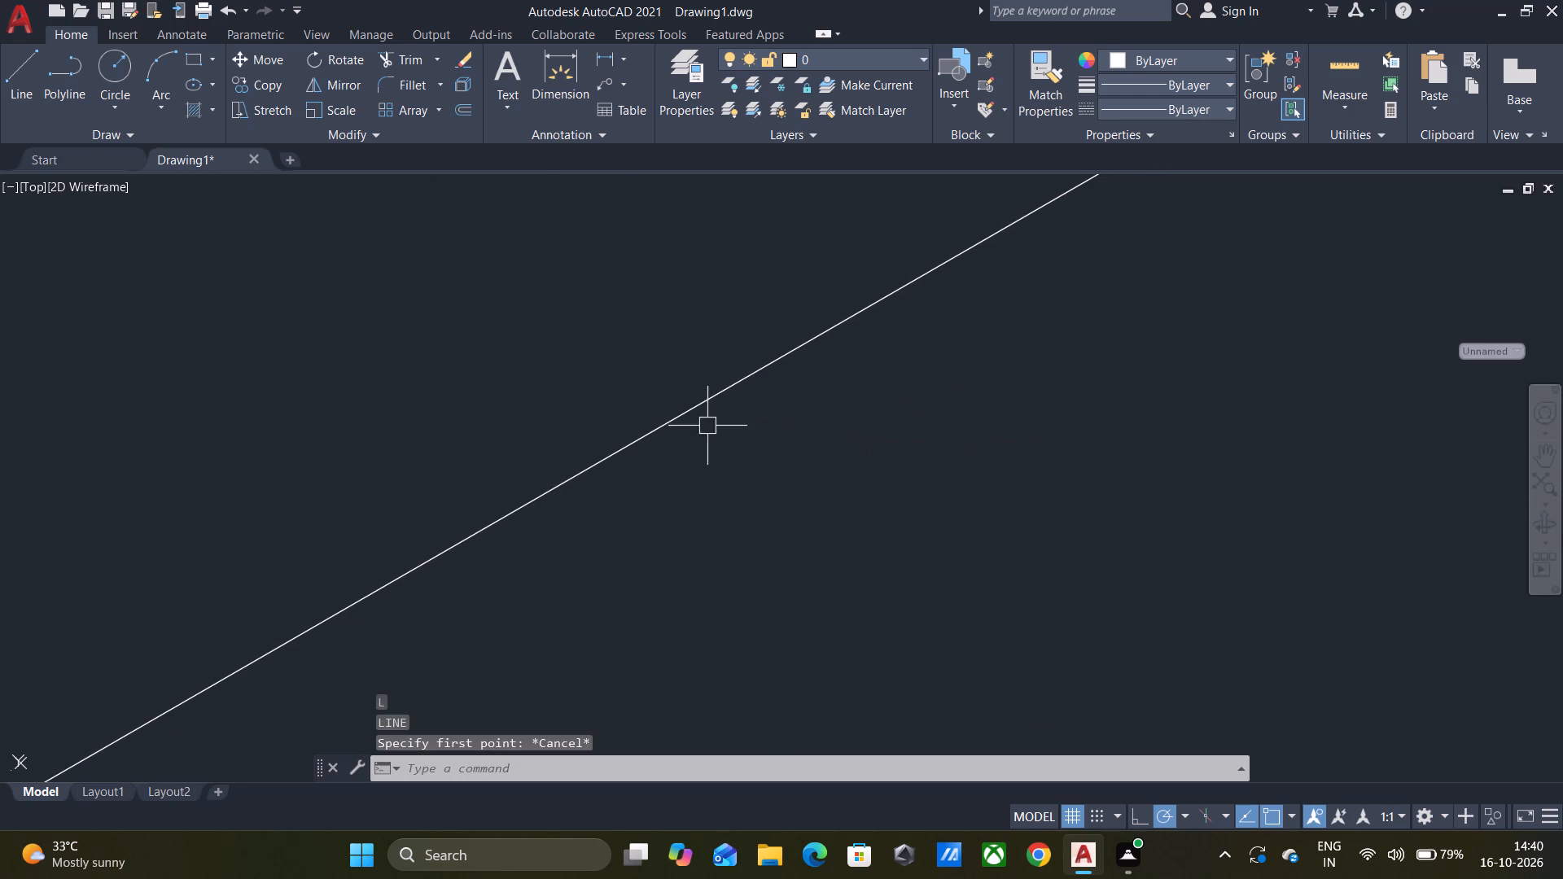
Highlight the 400-unit segment and follow it from the foot of the second vertical to its upper end.
{"action": "left_click", "coordinate": [643, 440]}
{"action": "scroll", "coordinate": [856, 418], "scroll_direction": "down", "scroll_amount": 7}
{"action": "middle_click_drag", "start_coordinate": [1069, 383], "coordinate": [739, 575]}
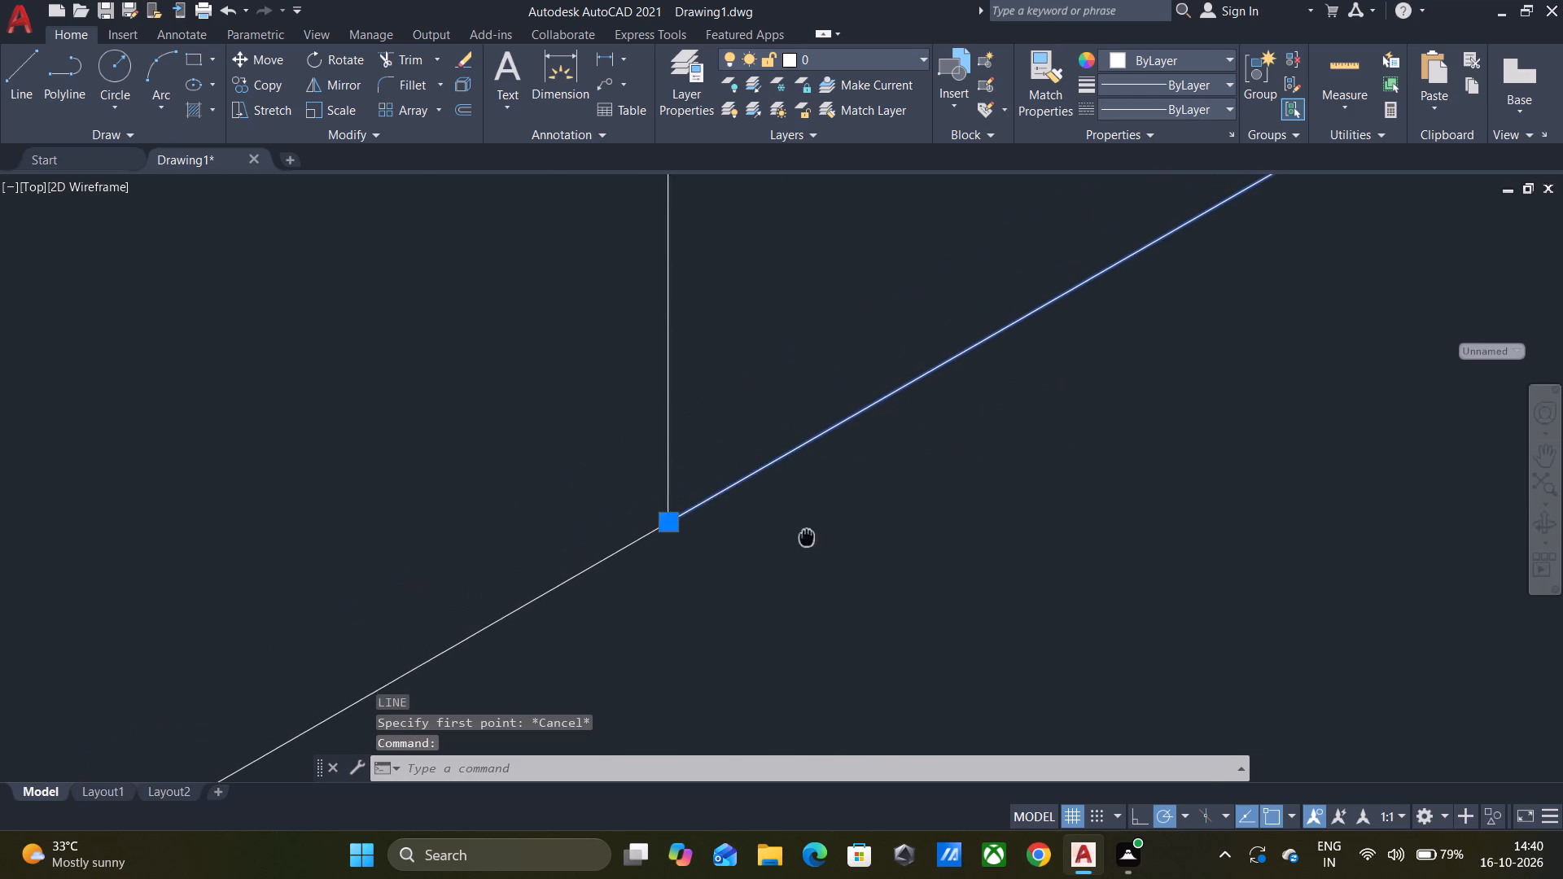
{"action": "middle_click_drag", "start_coordinate": [739, 575], "coordinate": [647, 617]}
{"action": "scroll", "coordinate": [650, 607], "scroll_direction": "down", "scroll_amount": 4}
{"action": "scroll", "coordinate": [1234, 413], "scroll_direction": "down", "scroll_amount": 3}
{"action": "middle_click_drag", "start_coordinate": [1312, 396], "coordinate": [541, 756]}
{"action": "scroll", "coordinate": [1279, 421], "scroll_direction": "down", "scroll_amount": 1}
{"action": "scroll", "coordinate": [650, 698], "scroll_direction": "down", "scroll_amount": 3}
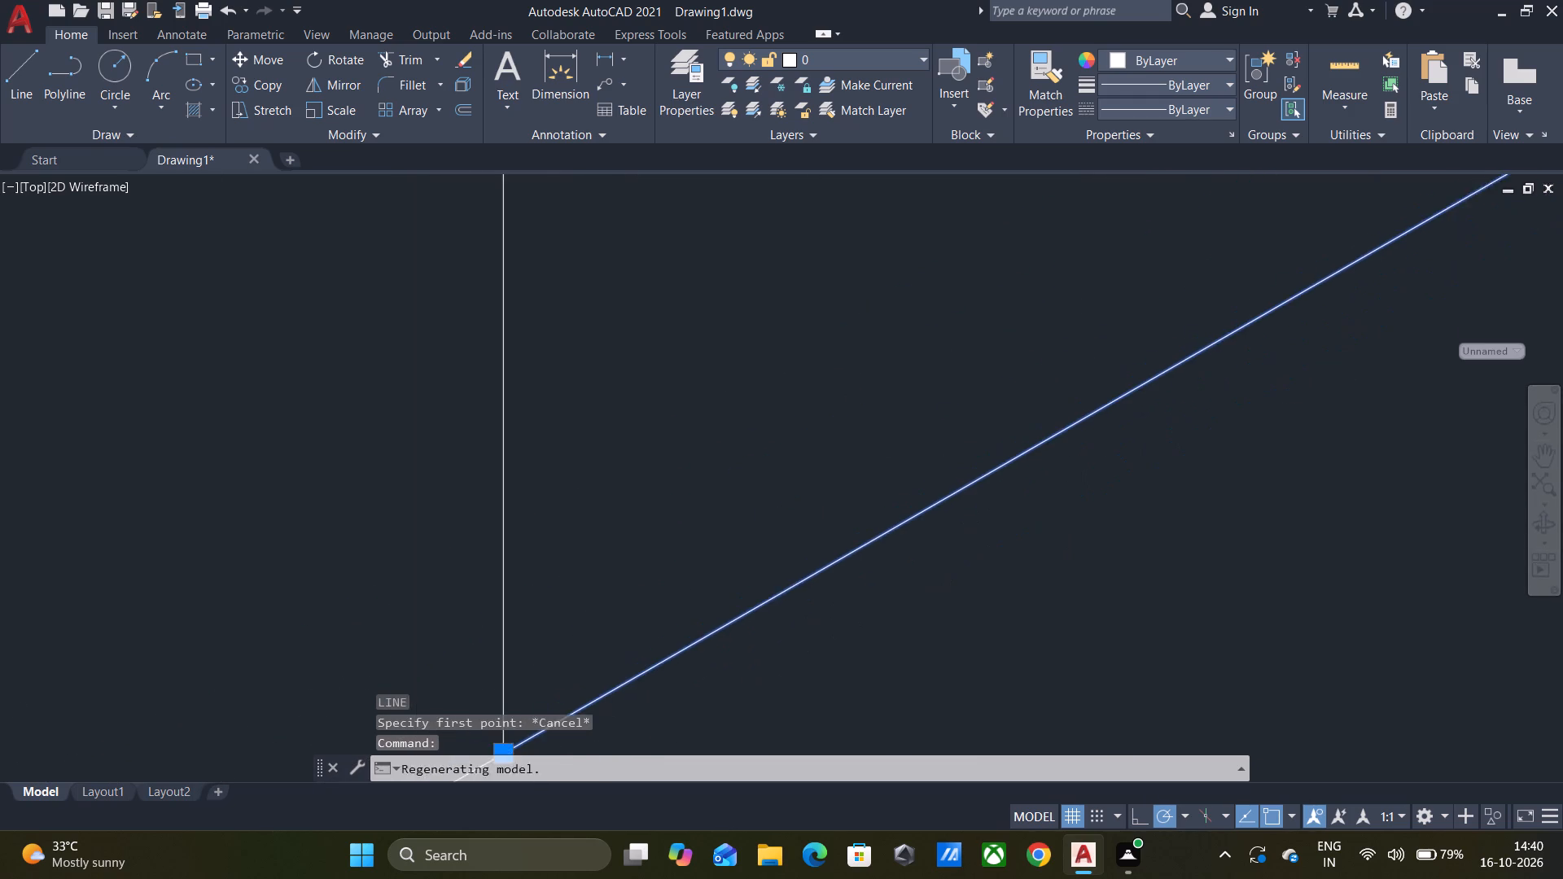
{"action": "scroll", "coordinate": [906, 601], "scroll_direction": "down", "scroll_amount": 3}
{"action": "scroll", "coordinate": [1136, 560], "scroll_direction": "down", "scroll_amount": 3}
{"action": "middle_click_drag", "start_coordinate": [1136, 560], "coordinate": [459, 657]}
{"action": "scroll", "coordinate": [606, 614], "scroll_direction": "down", "scroll_amount": 3}
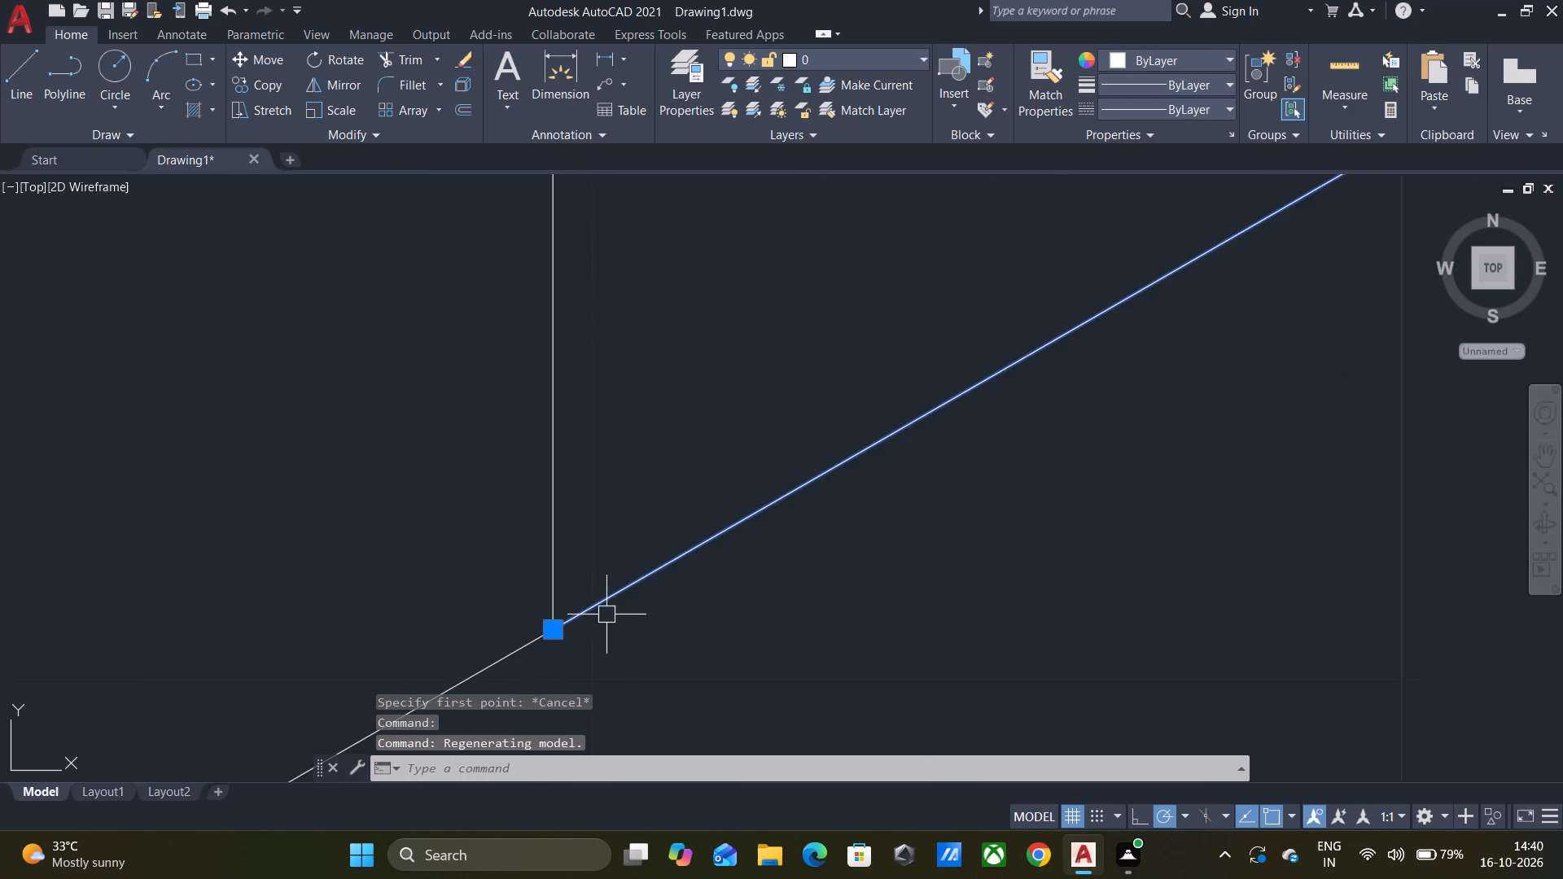
{"action": "scroll", "coordinate": [940, 514], "scroll_direction": "down", "scroll_amount": 3}
{"action": "scroll", "coordinate": [1106, 493], "scroll_direction": "down", "scroll_amount": 1}
{"action": "middle_click_drag", "start_coordinate": [1106, 493], "coordinate": [375, 680]}
{"action": "scroll", "coordinate": [376, 680], "scroll_direction": "down", "scroll_amount": 9}
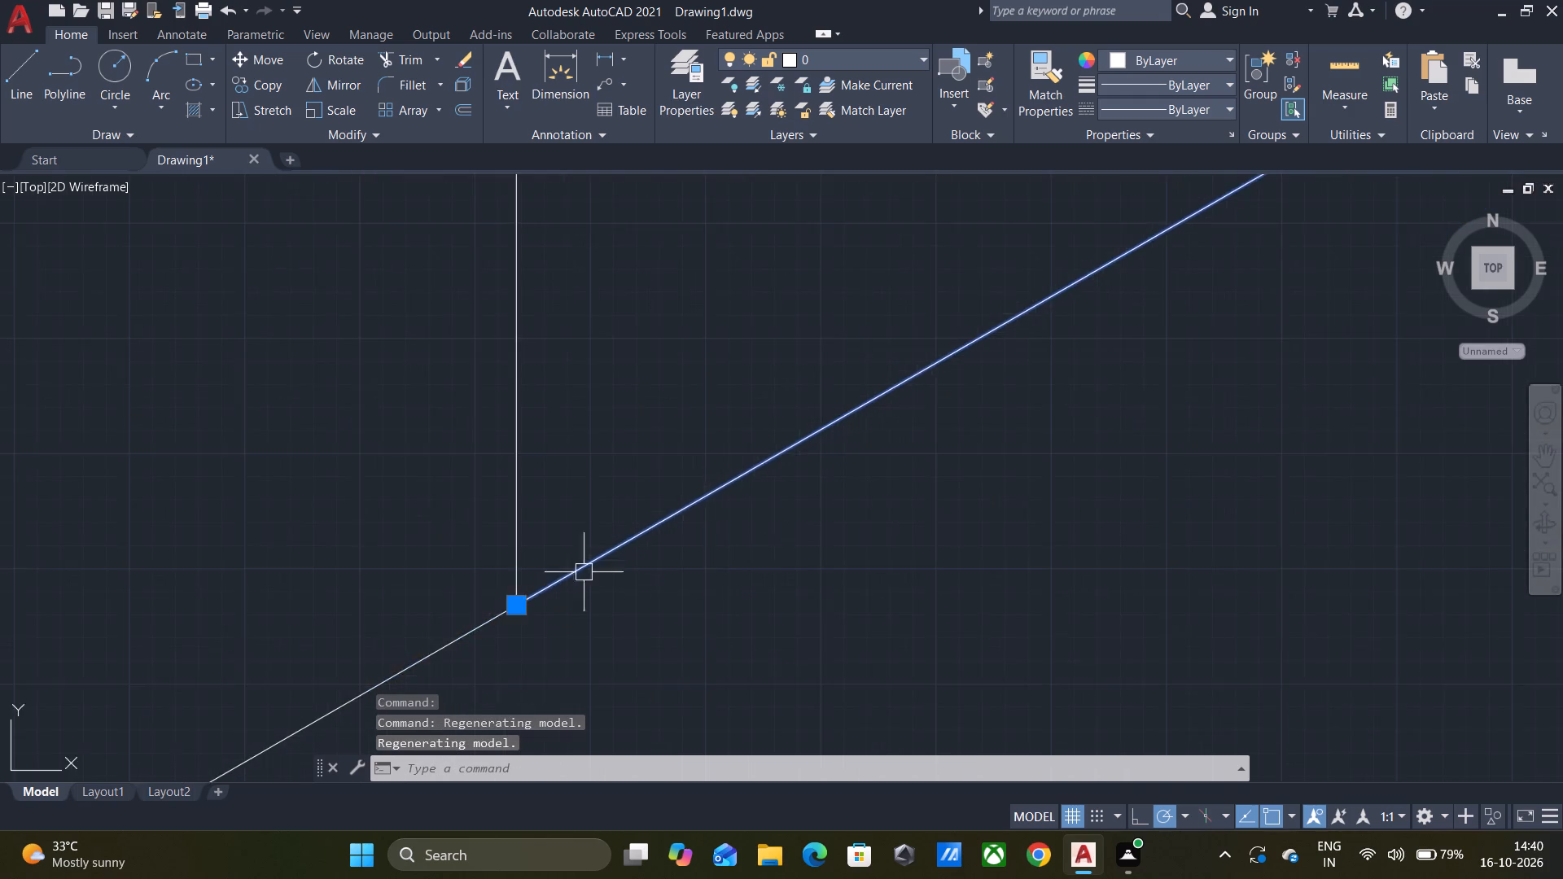
{"action": "scroll", "coordinate": [672, 547], "scroll_direction": "down", "scroll_amount": 6}
{"action": "key", "text": "Escape"}
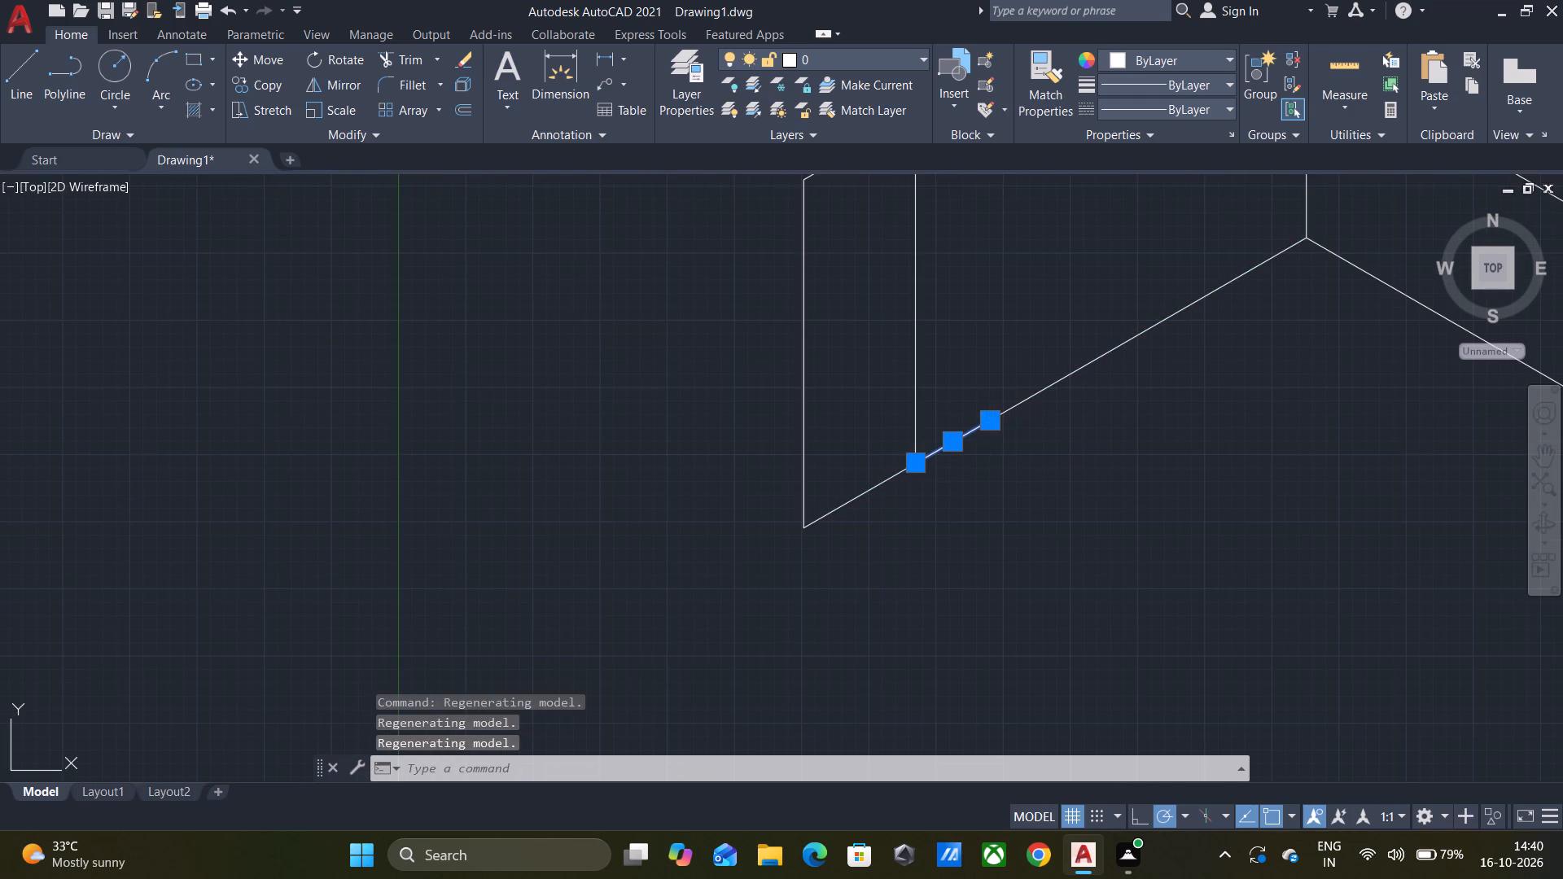
Draw an 860-unit vertical line upward at 90° from the upper end of the 400-unit segment.
{"action": "left_click", "coordinate": [948, 455]}
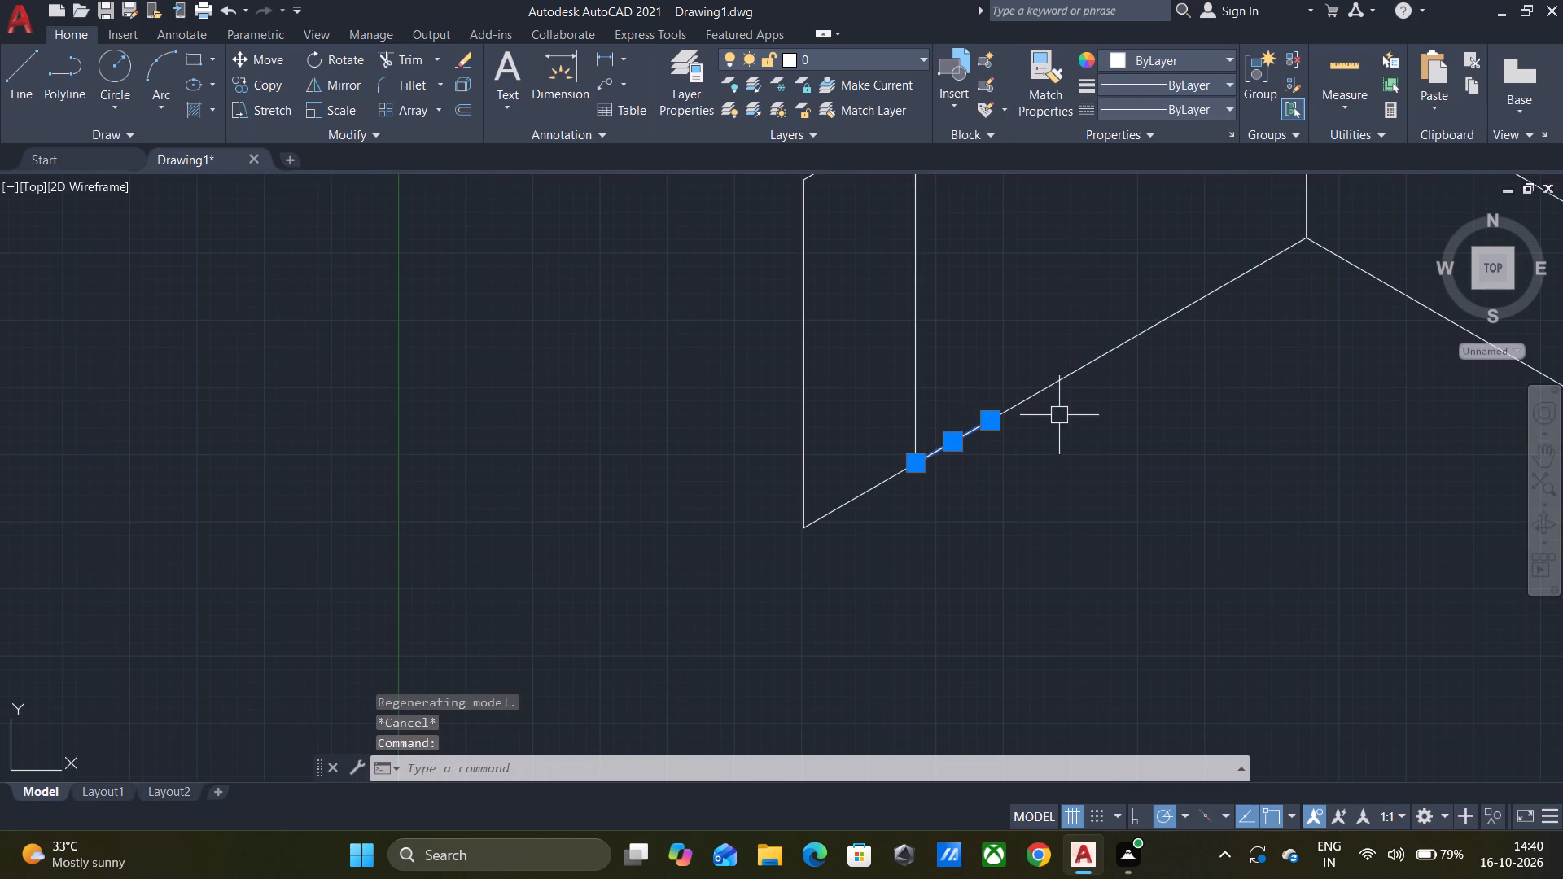
{"action": "scroll", "coordinate": [1001, 404], "scroll_direction": "up", "scroll_amount": 4}
{"action": "scroll", "coordinate": [906, 525], "scroll_direction": "up", "scroll_amount": 3}
{"action": "scroll", "coordinate": [800, 430], "scroll_direction": "up", "scroll_amount": 4}
{"action": "middle_click_drag", "start_coordinate": [1029, 541], "coordinate": [629, 308]}
{"action": "key", "text": "l"}
{"action": "key", "text": "Return"}
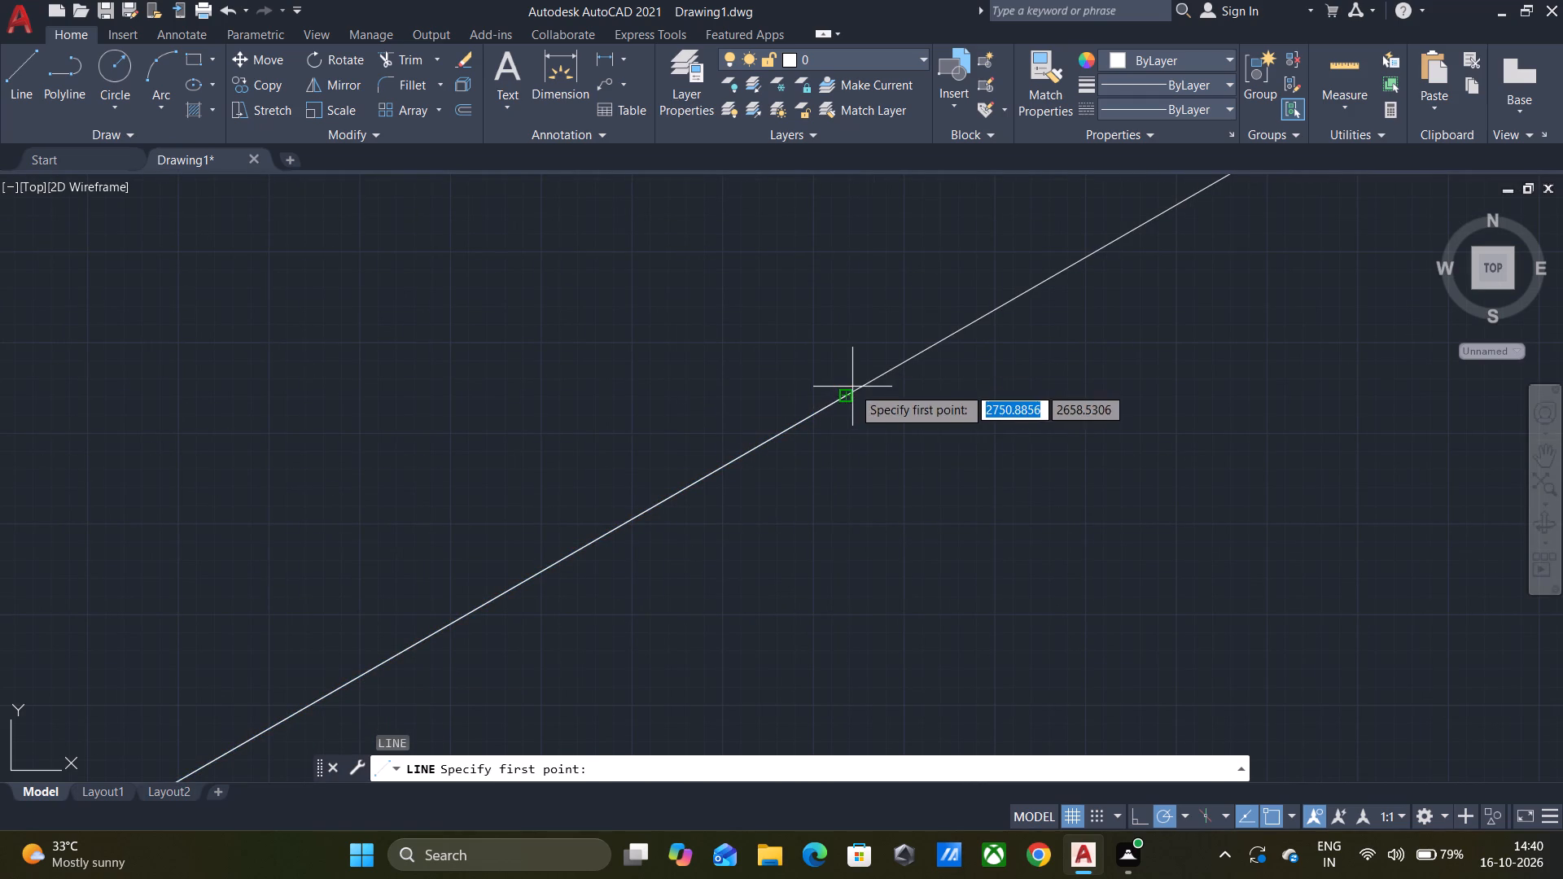
{"action": "left_click", "coordinate": [846, 398]}
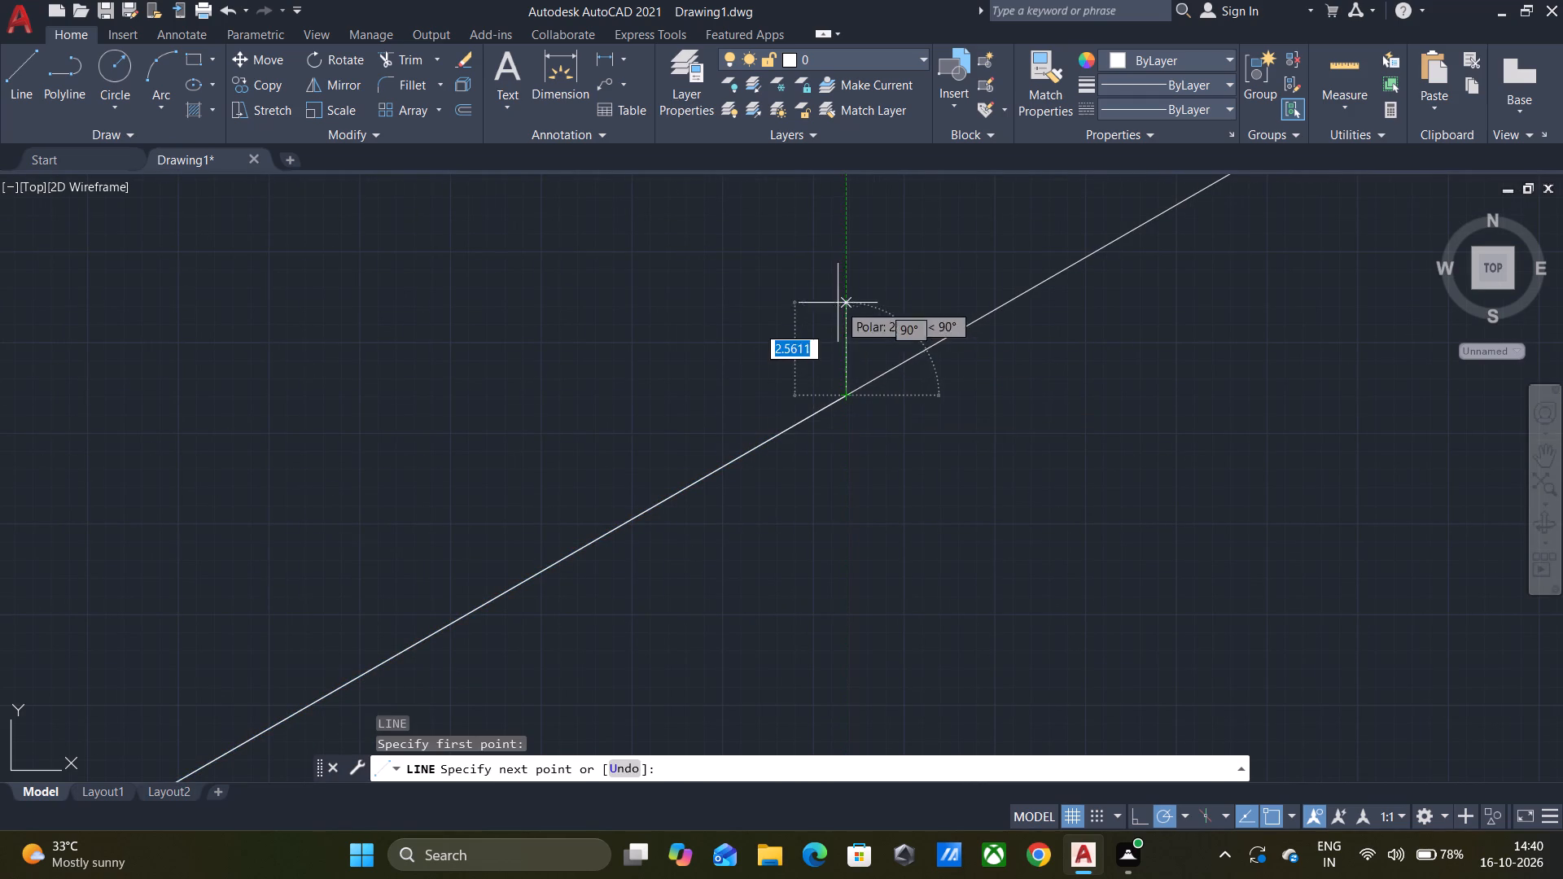
{"action": "scroll", "coordinate": [838, 303], "scroll_direction": "down", "scroll_amount": 5}
{"action": "middle_click_drag", "start_coordinate": [838, 303], "coordinate": [829, 490]}
{"action": "scroll", "coordinate": [829, 483], "scroll_direction": "down", "scroll_amount": 9}
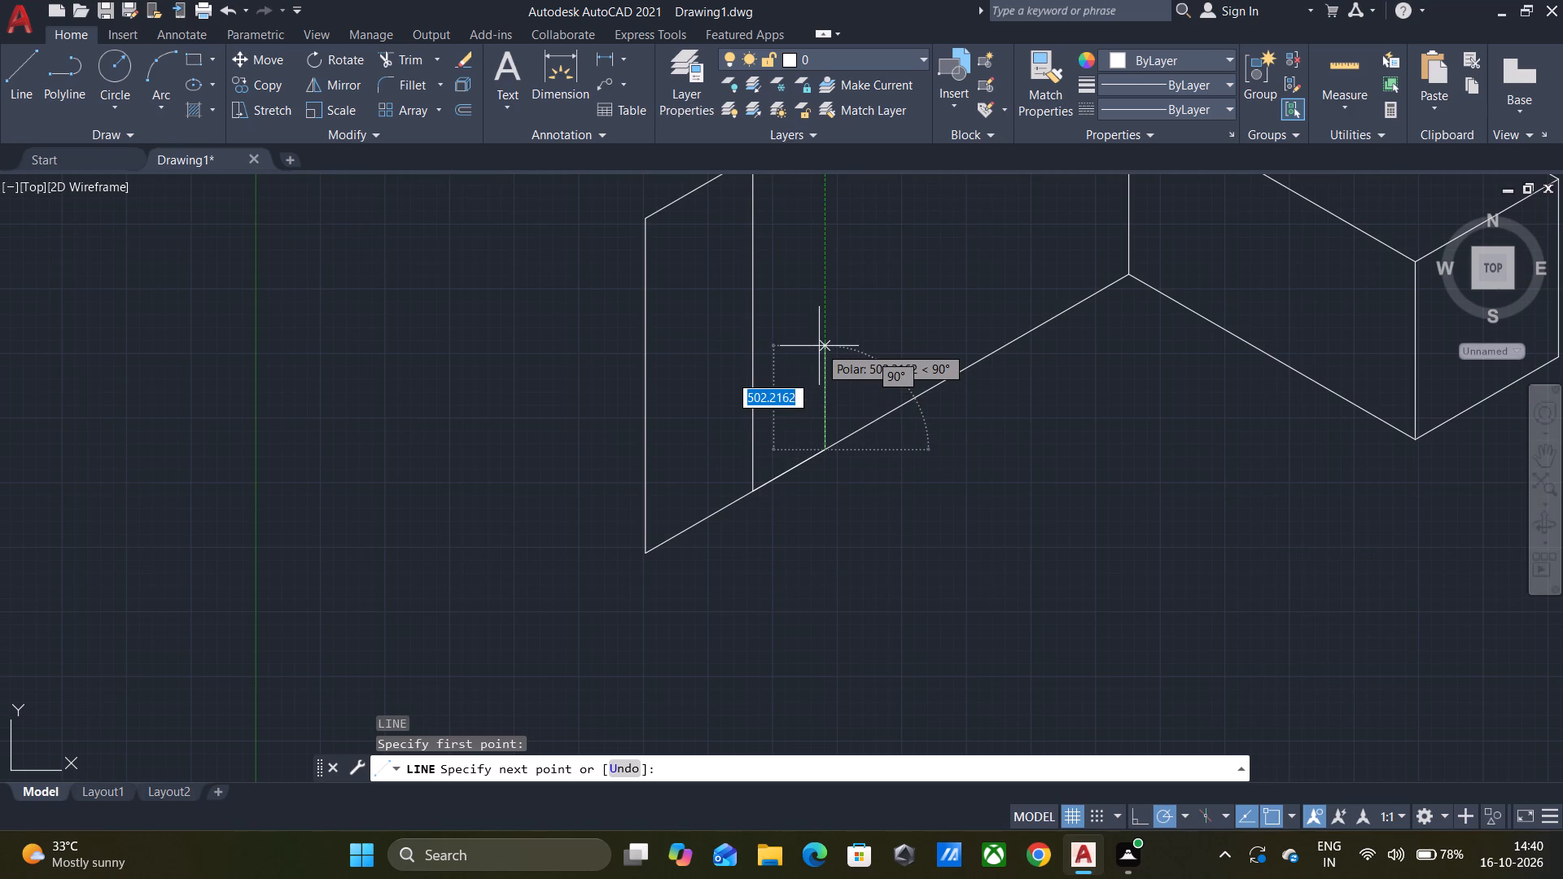
{"action": "type", "text": "860"}
{"action": "key", "text": "Return"}
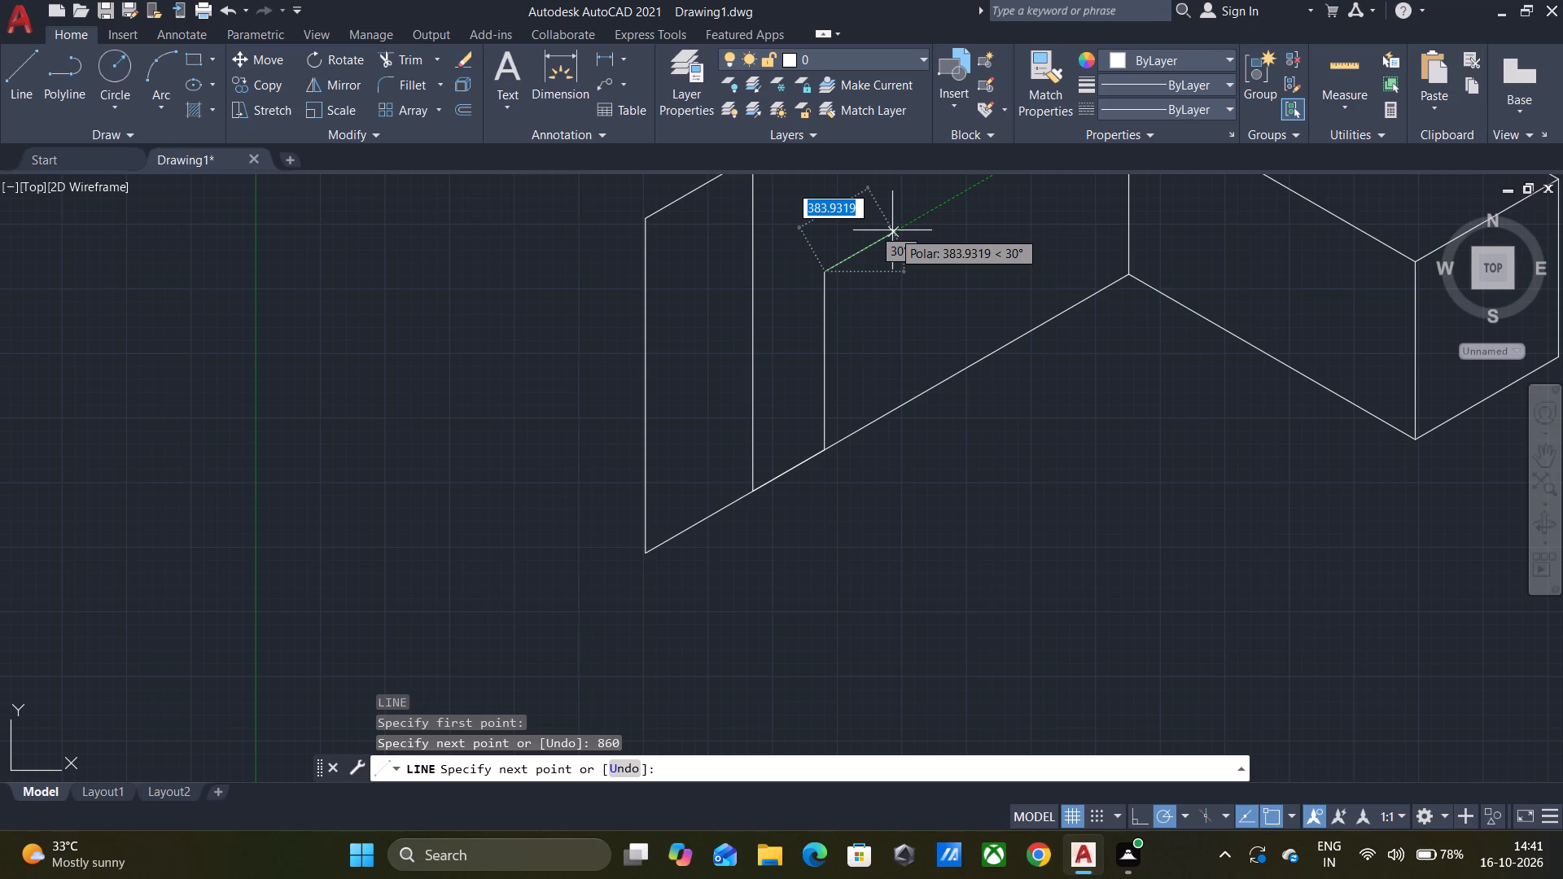
Continue with a 600-unit segment at 30° from the top of the 860-unit vertical.
{"action": "type", "text": "600"}
{"action": "key", "text": "Return"}
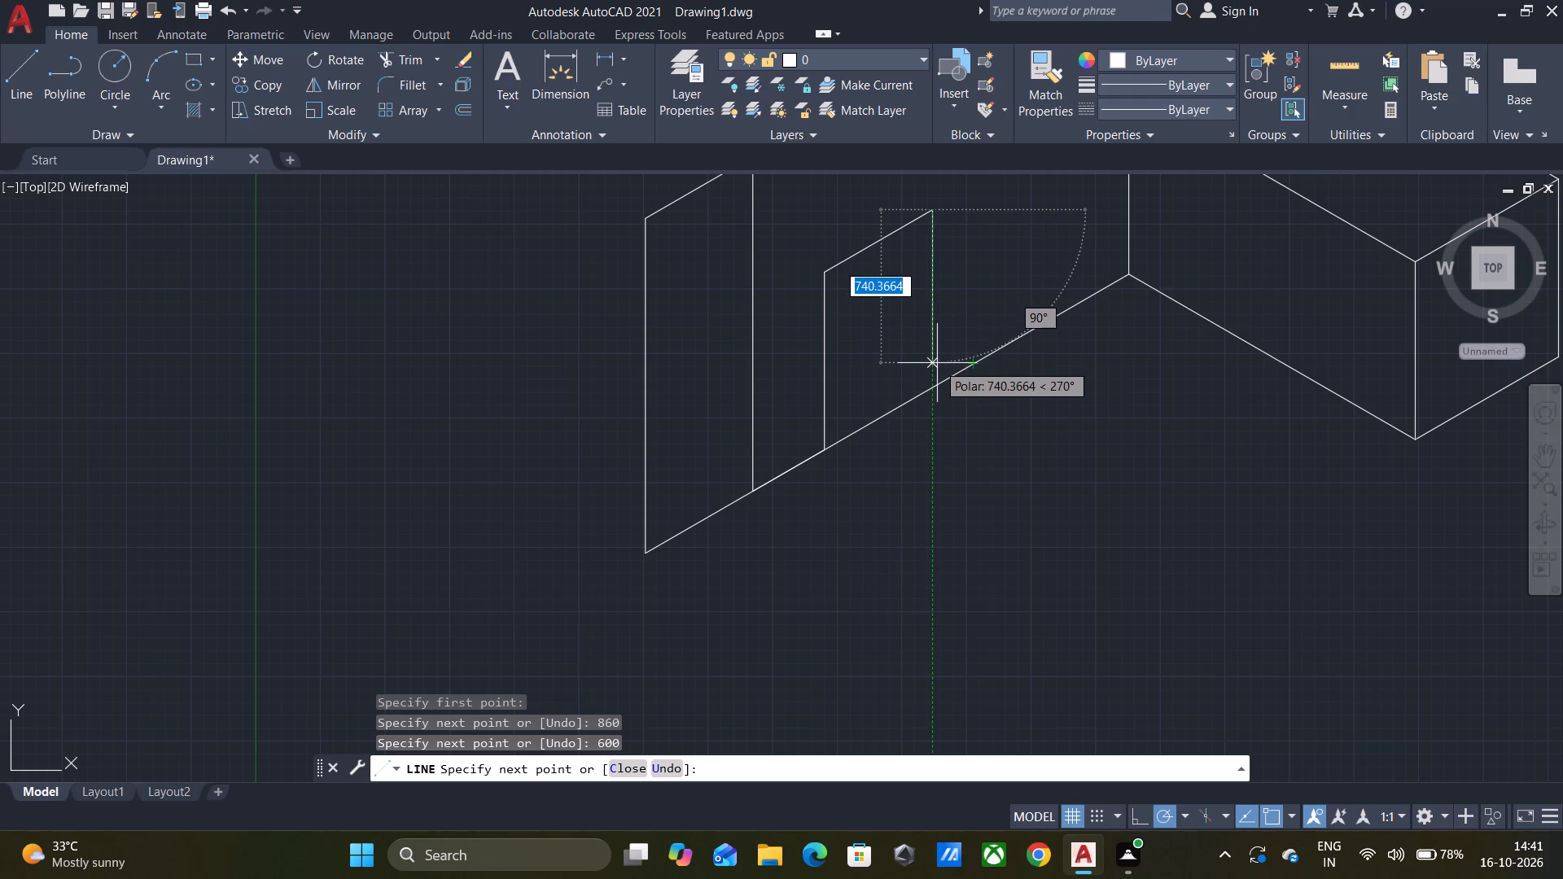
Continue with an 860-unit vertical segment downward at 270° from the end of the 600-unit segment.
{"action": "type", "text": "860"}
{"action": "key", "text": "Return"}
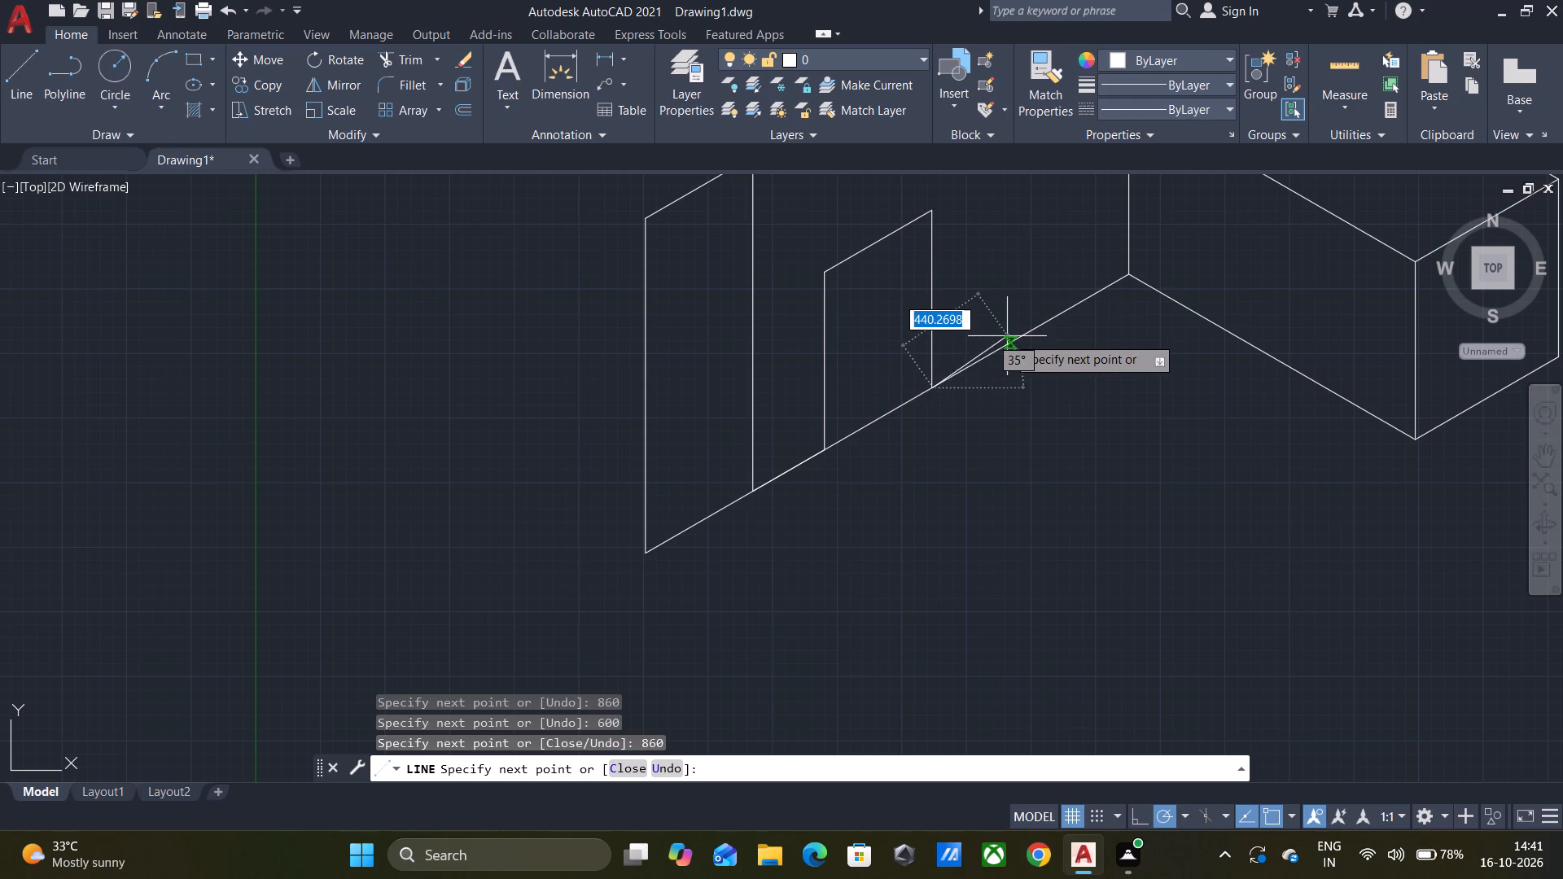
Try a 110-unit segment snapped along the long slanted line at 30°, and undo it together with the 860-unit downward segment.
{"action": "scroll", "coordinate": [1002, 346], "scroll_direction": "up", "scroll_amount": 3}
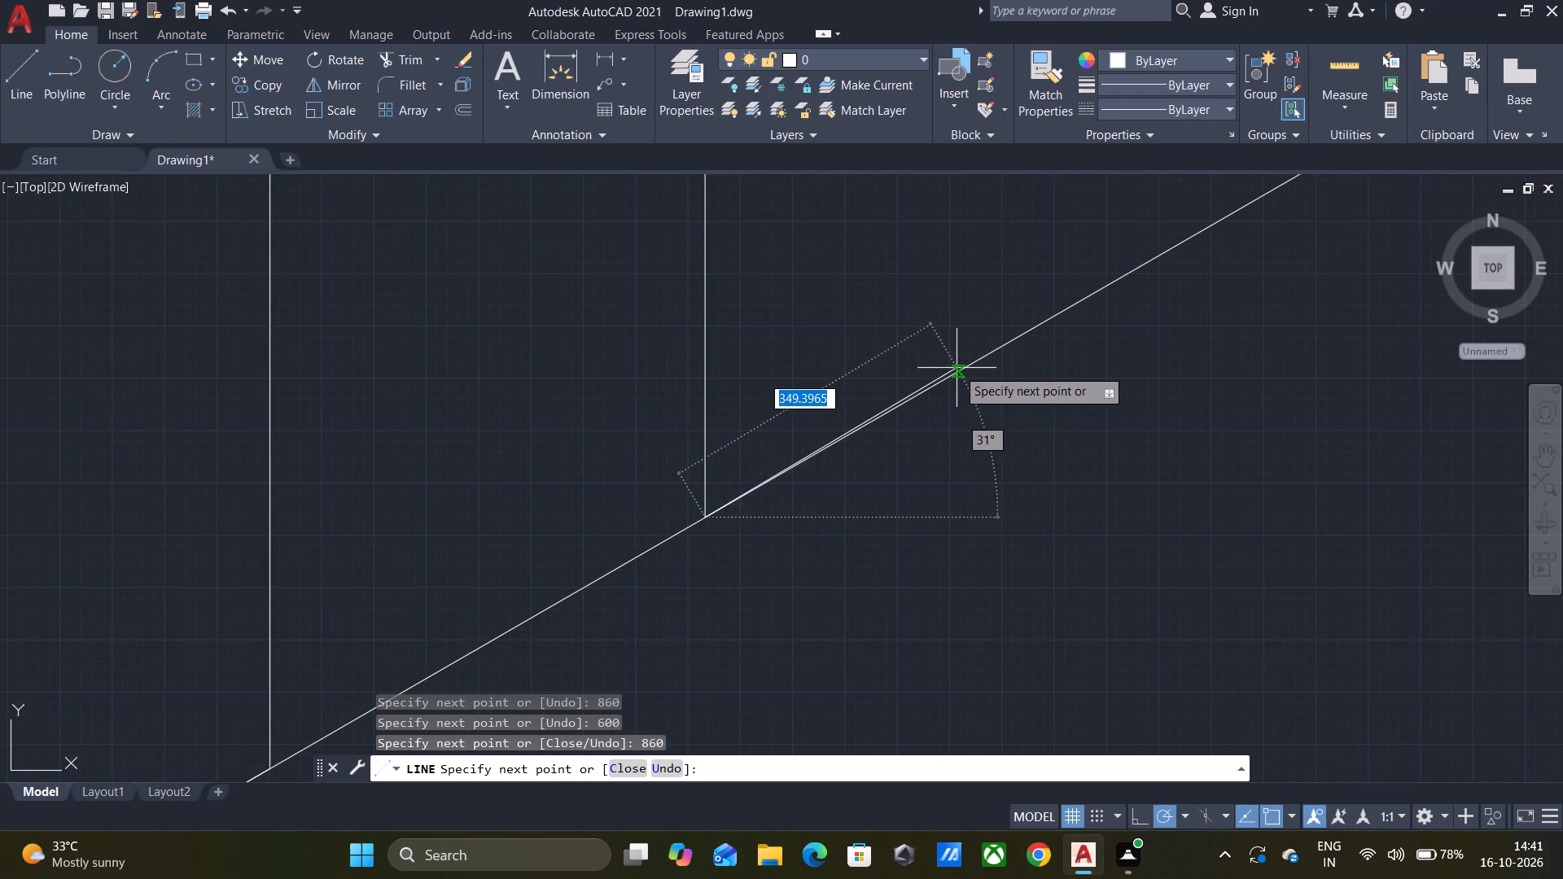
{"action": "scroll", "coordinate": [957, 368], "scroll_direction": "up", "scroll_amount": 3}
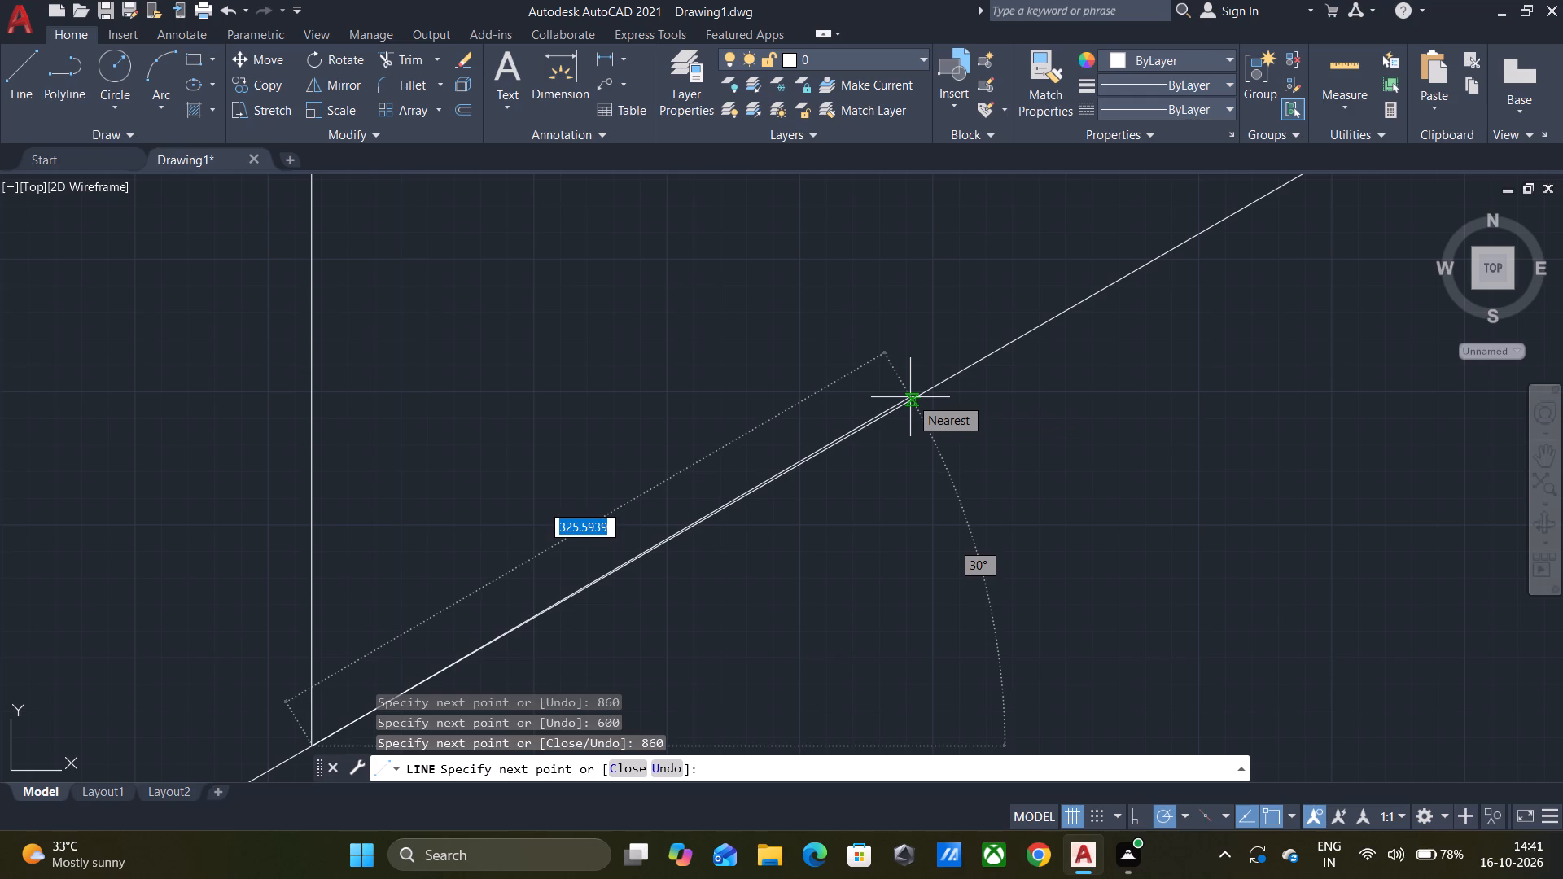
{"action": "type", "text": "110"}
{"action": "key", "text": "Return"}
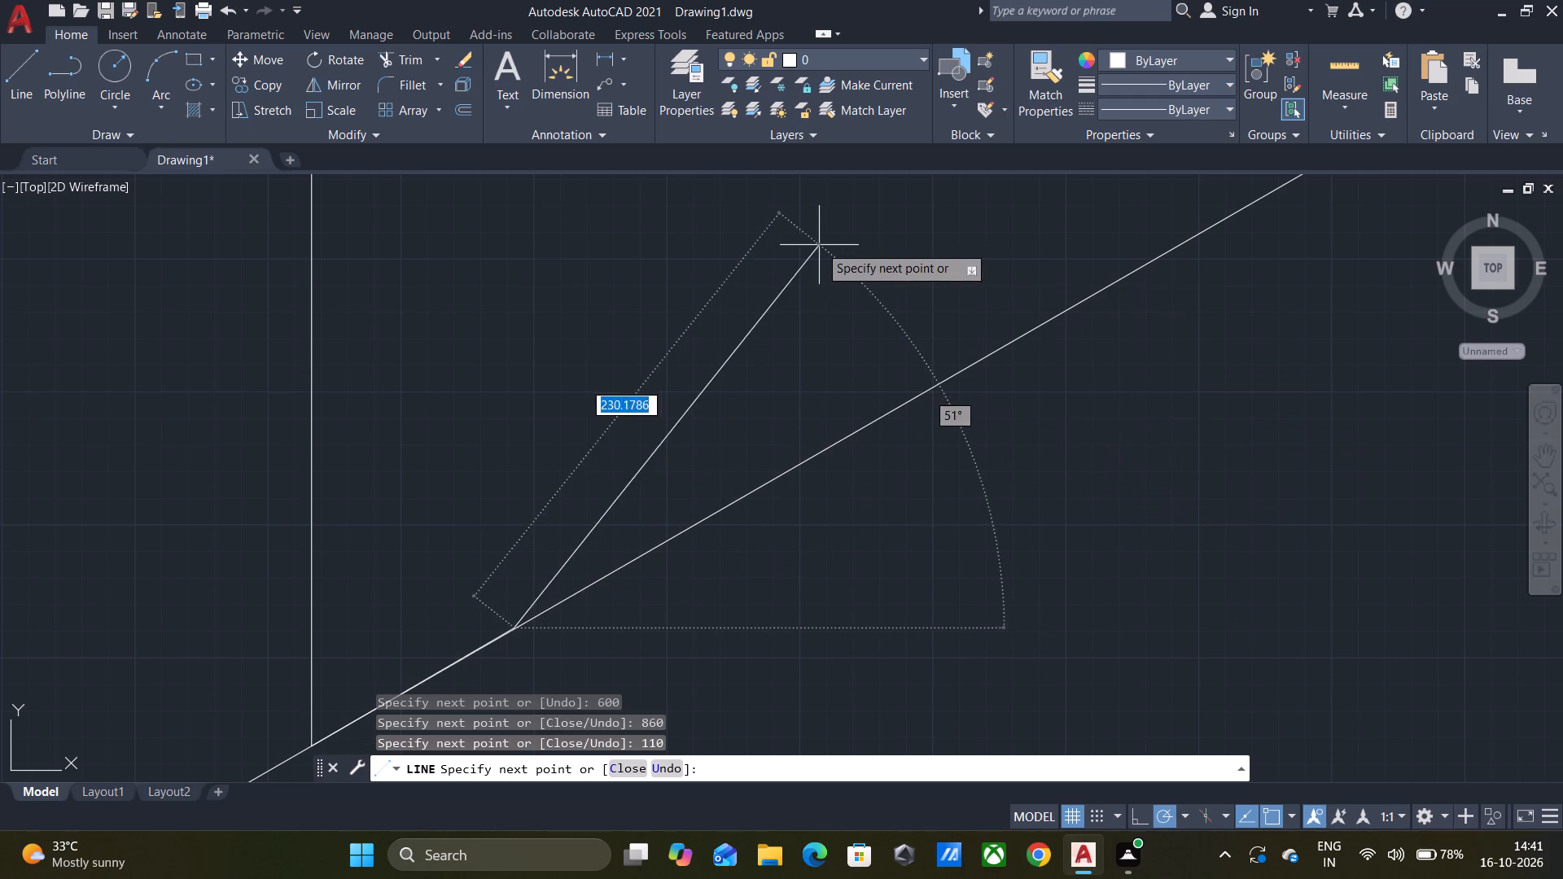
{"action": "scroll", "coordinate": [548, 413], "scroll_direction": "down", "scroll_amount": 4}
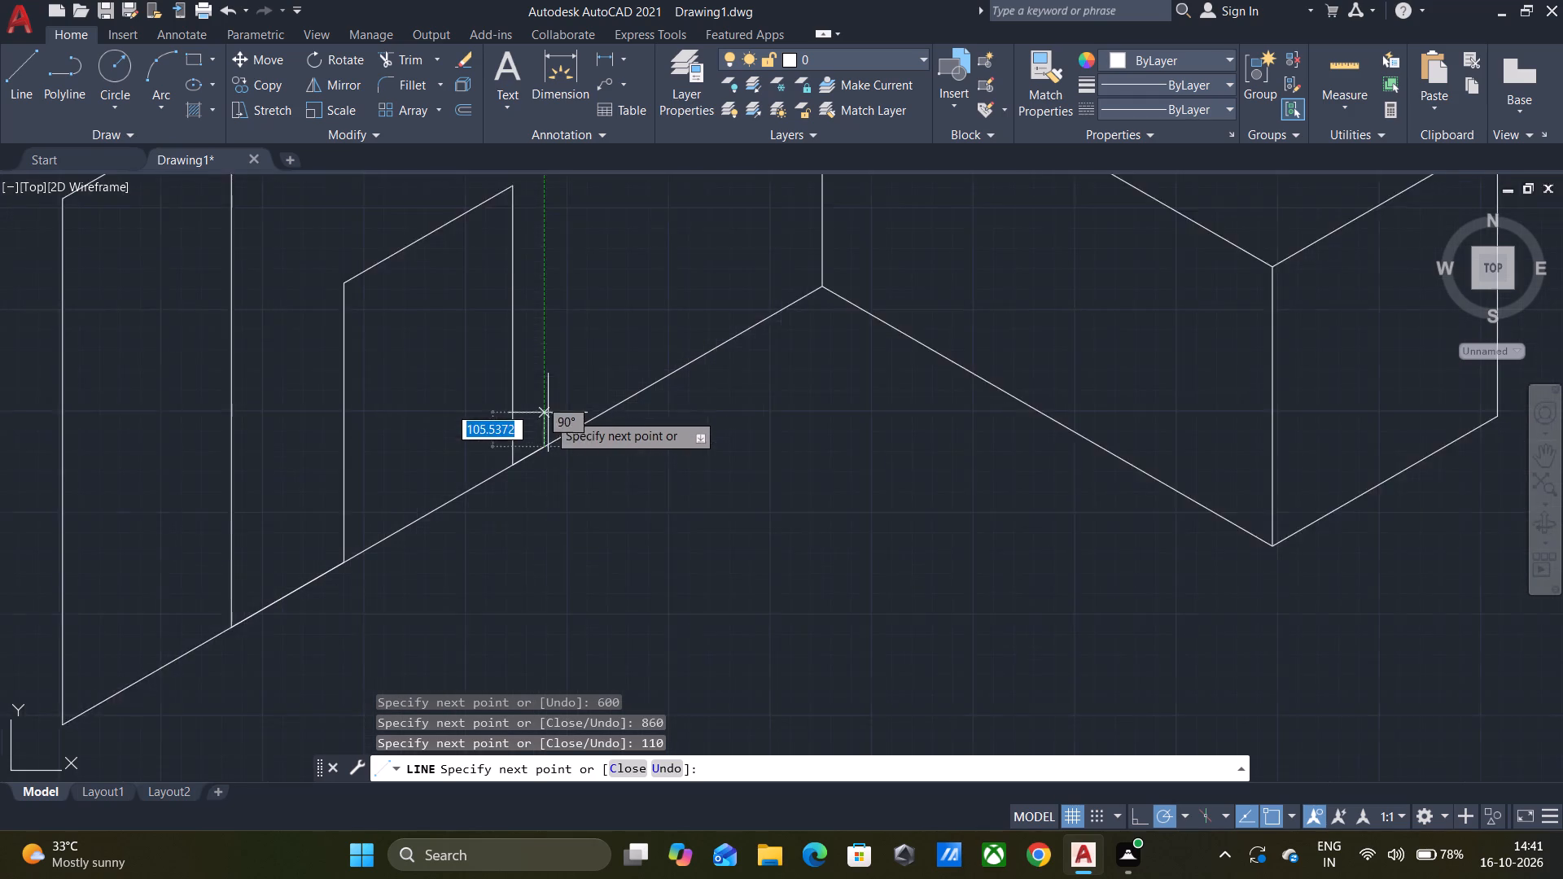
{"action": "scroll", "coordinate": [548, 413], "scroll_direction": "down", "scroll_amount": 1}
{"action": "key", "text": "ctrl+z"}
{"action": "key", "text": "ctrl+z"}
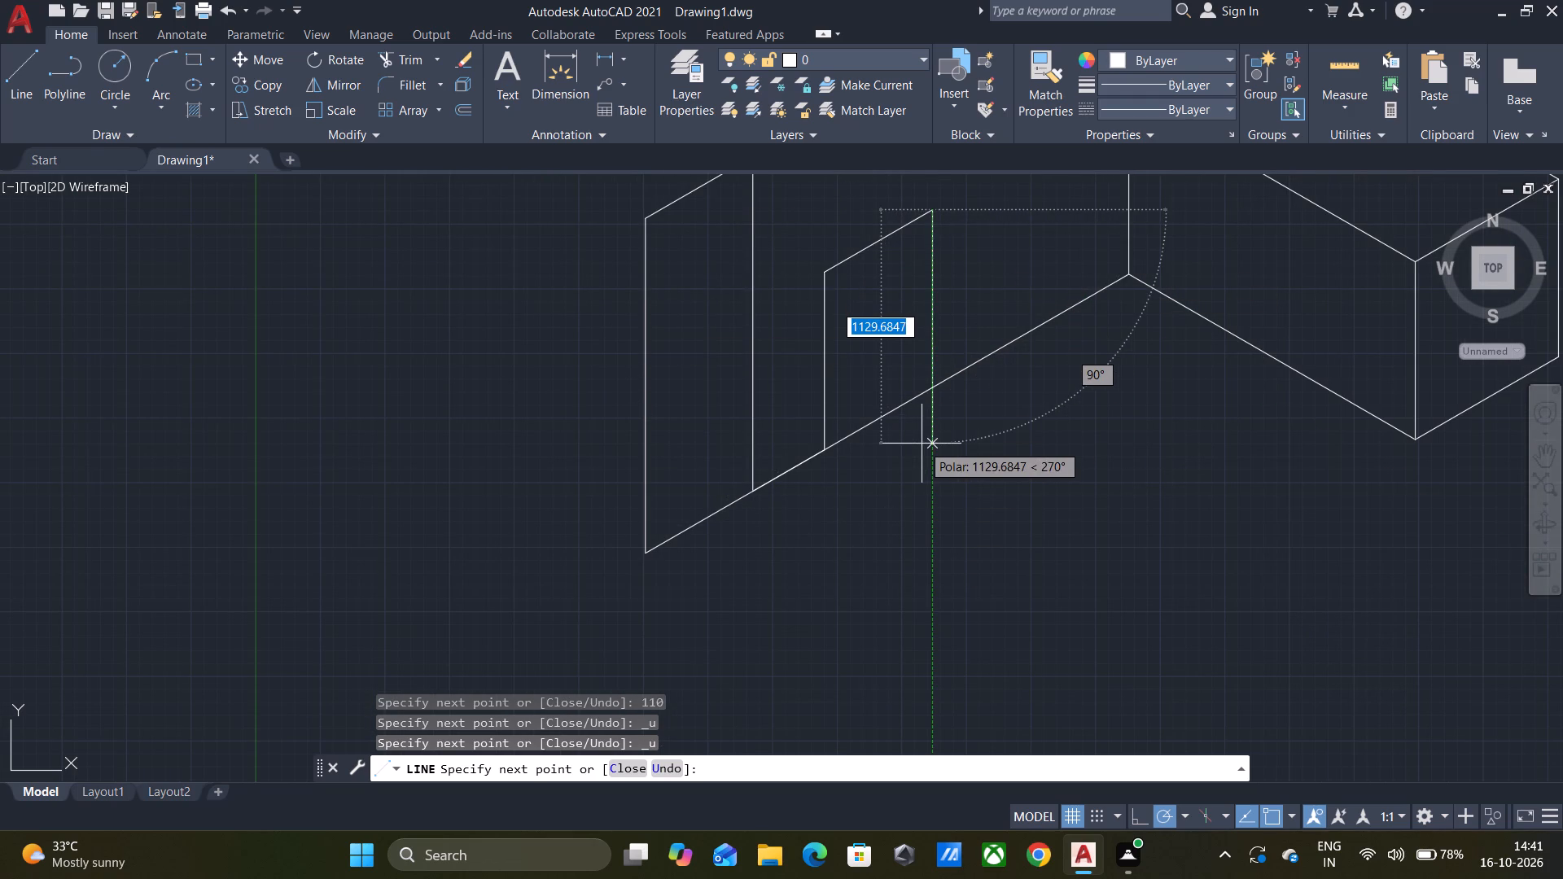
Continue the small panel with an 860-unit vertical segment downward at 270° from the end of its 600-unit top edge.
{"action": "type", "text": "860"}
{"action": "key", "text": "Return"}
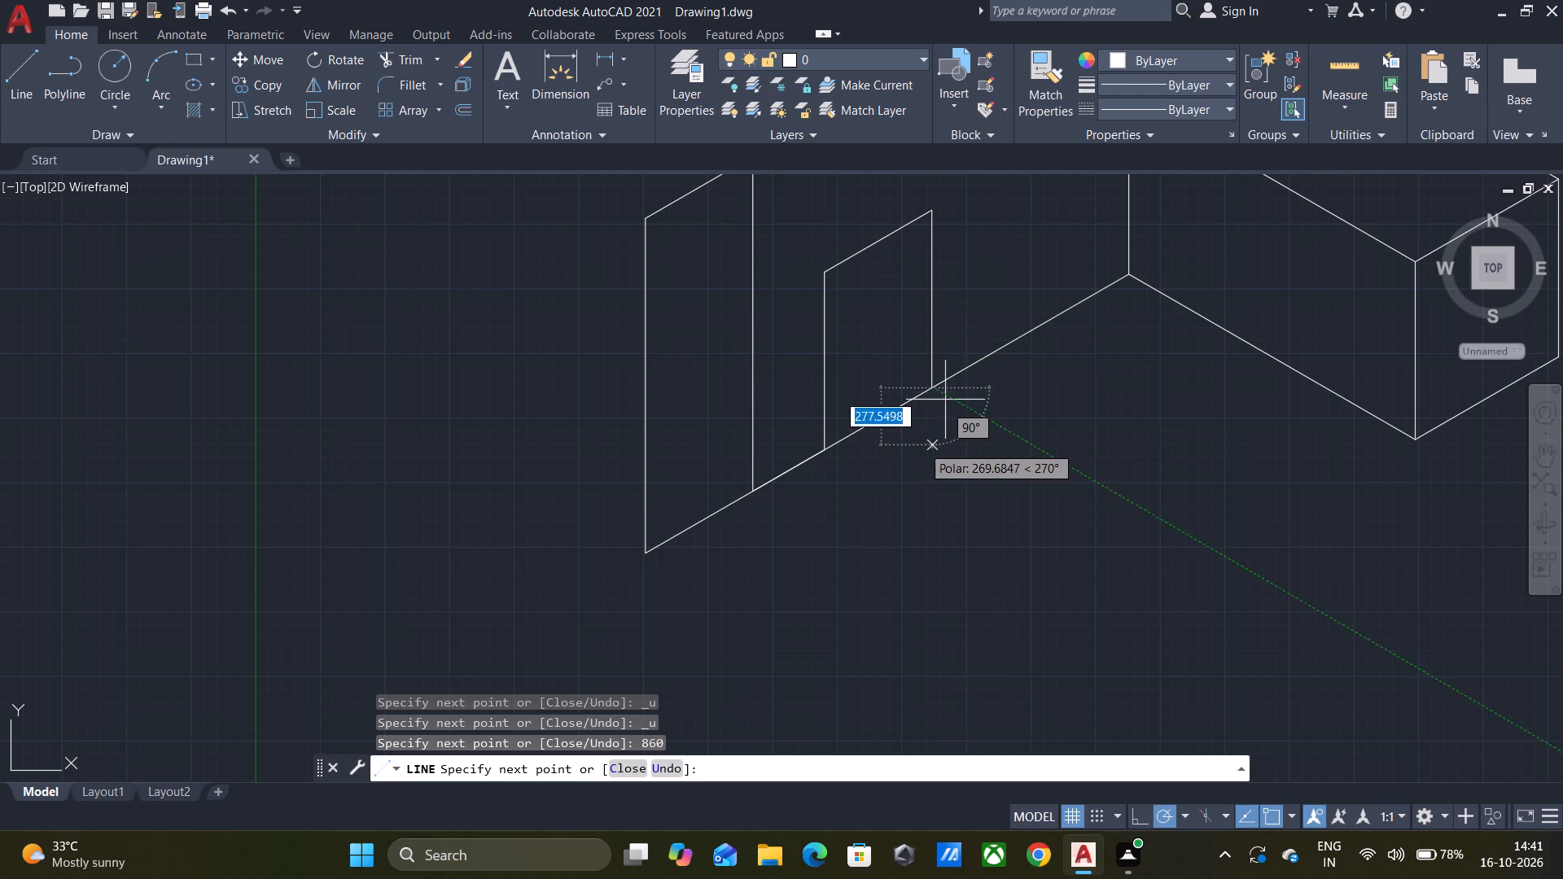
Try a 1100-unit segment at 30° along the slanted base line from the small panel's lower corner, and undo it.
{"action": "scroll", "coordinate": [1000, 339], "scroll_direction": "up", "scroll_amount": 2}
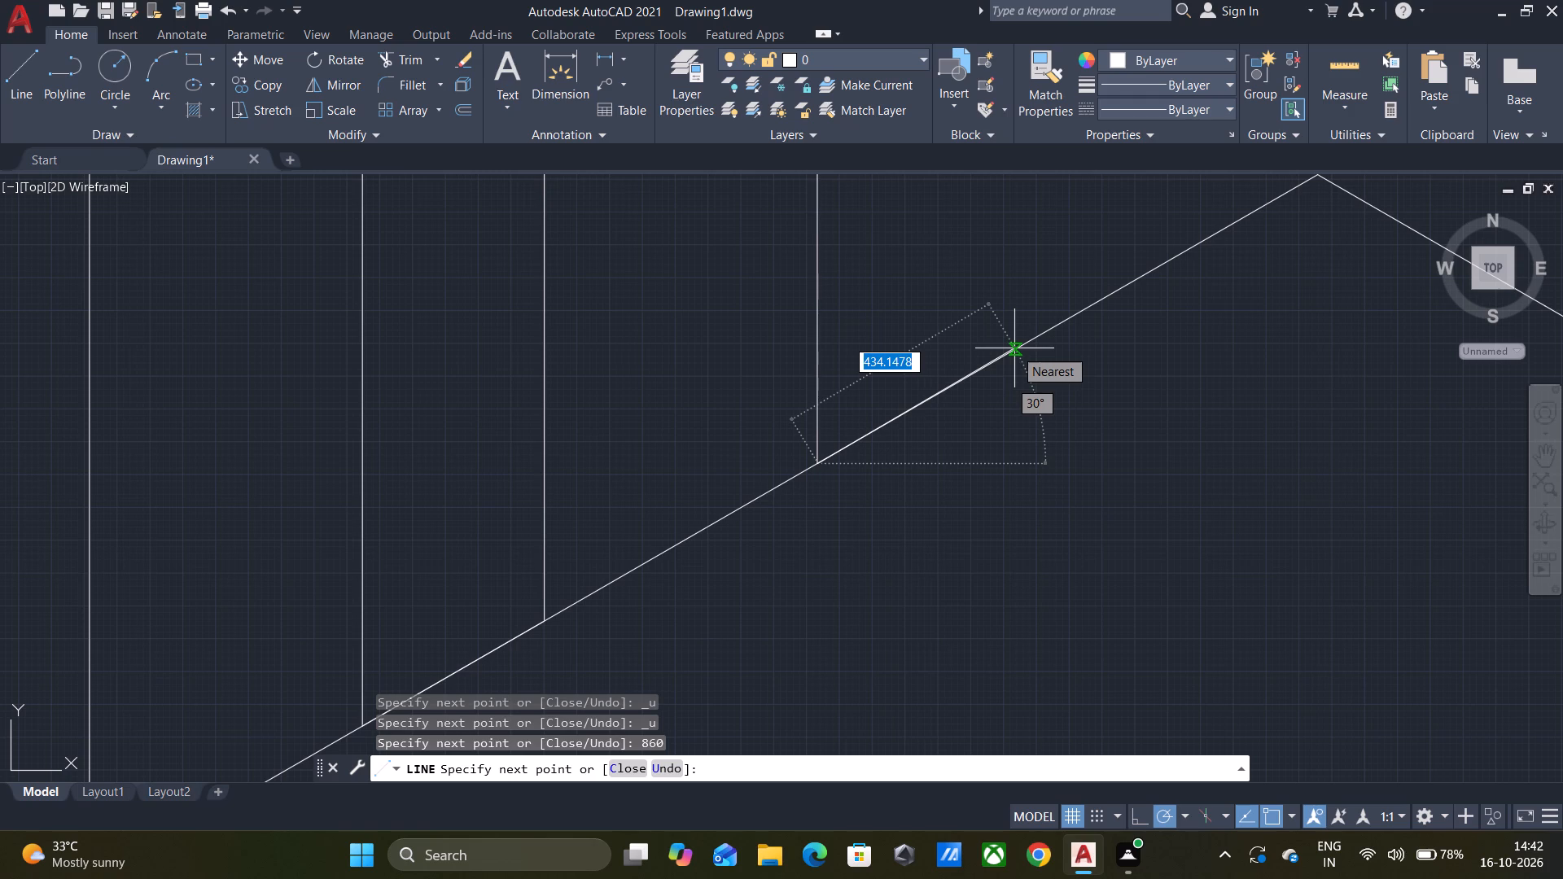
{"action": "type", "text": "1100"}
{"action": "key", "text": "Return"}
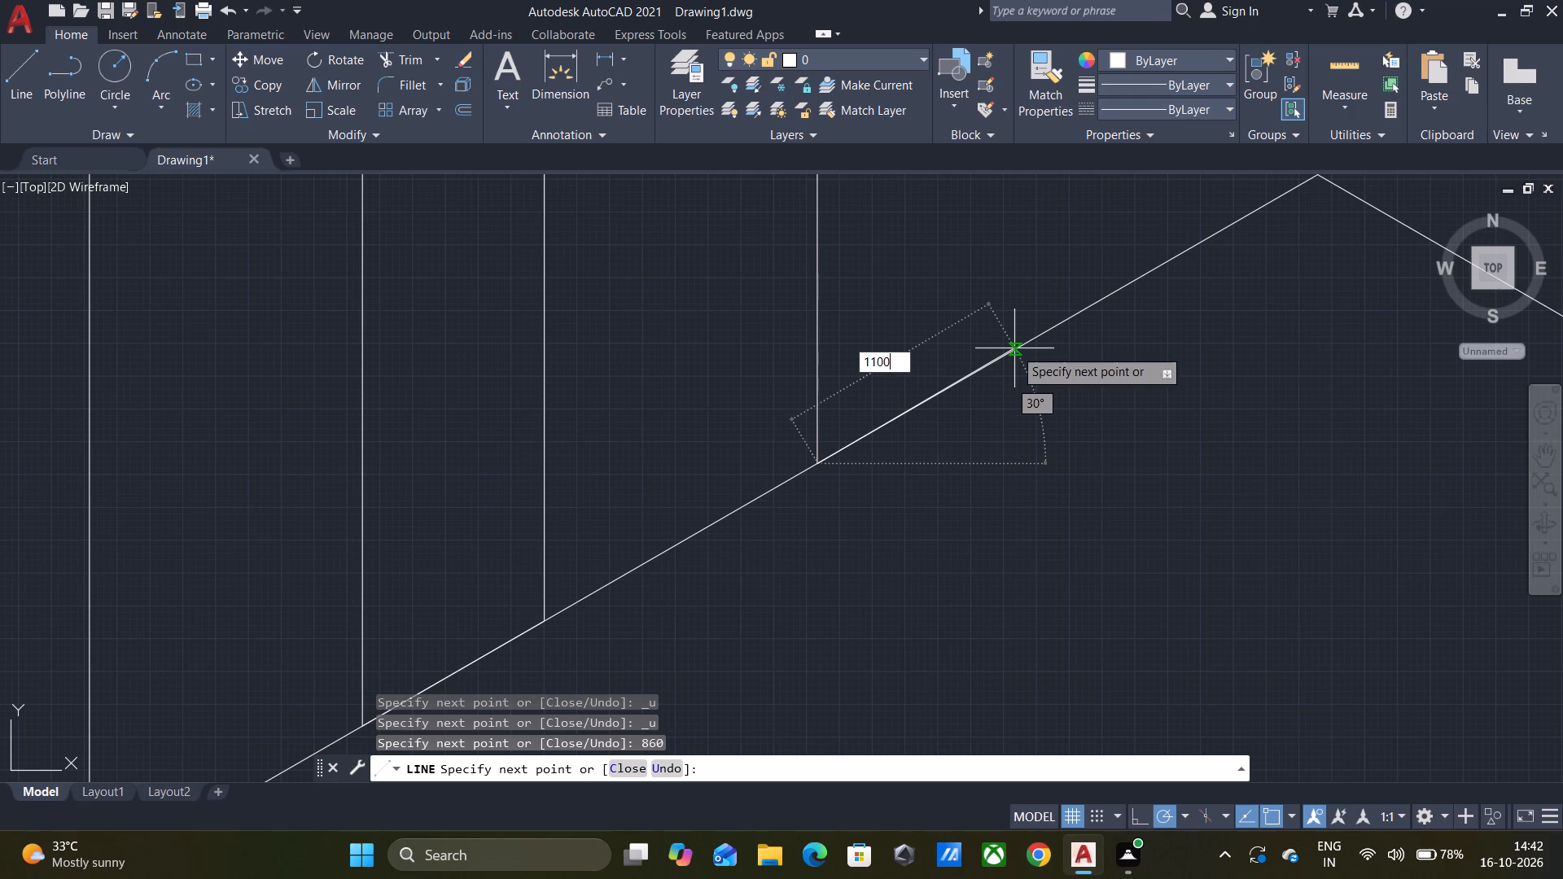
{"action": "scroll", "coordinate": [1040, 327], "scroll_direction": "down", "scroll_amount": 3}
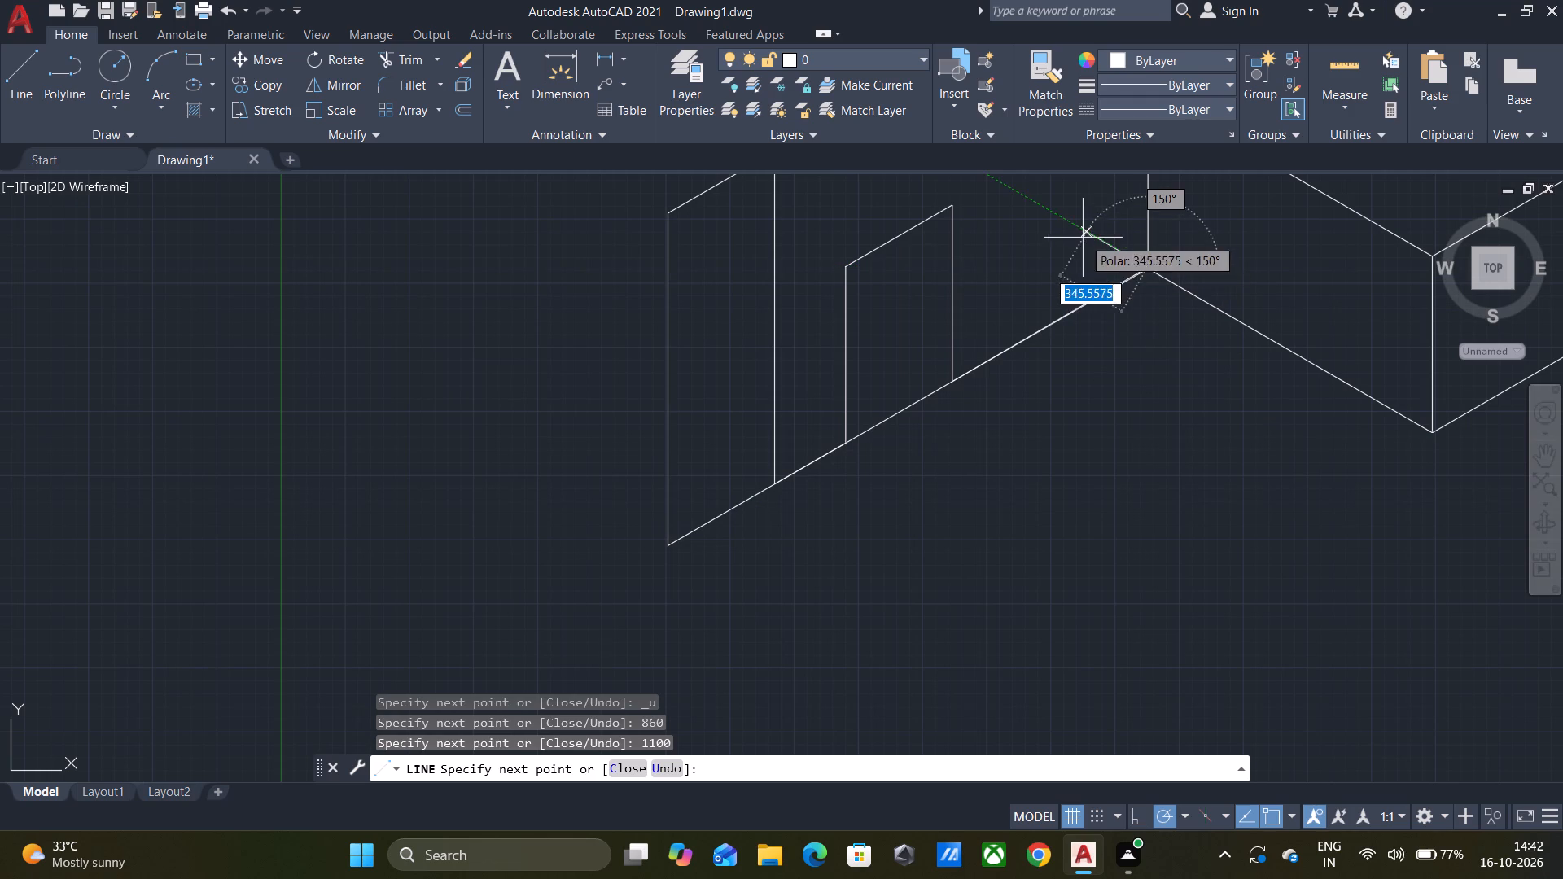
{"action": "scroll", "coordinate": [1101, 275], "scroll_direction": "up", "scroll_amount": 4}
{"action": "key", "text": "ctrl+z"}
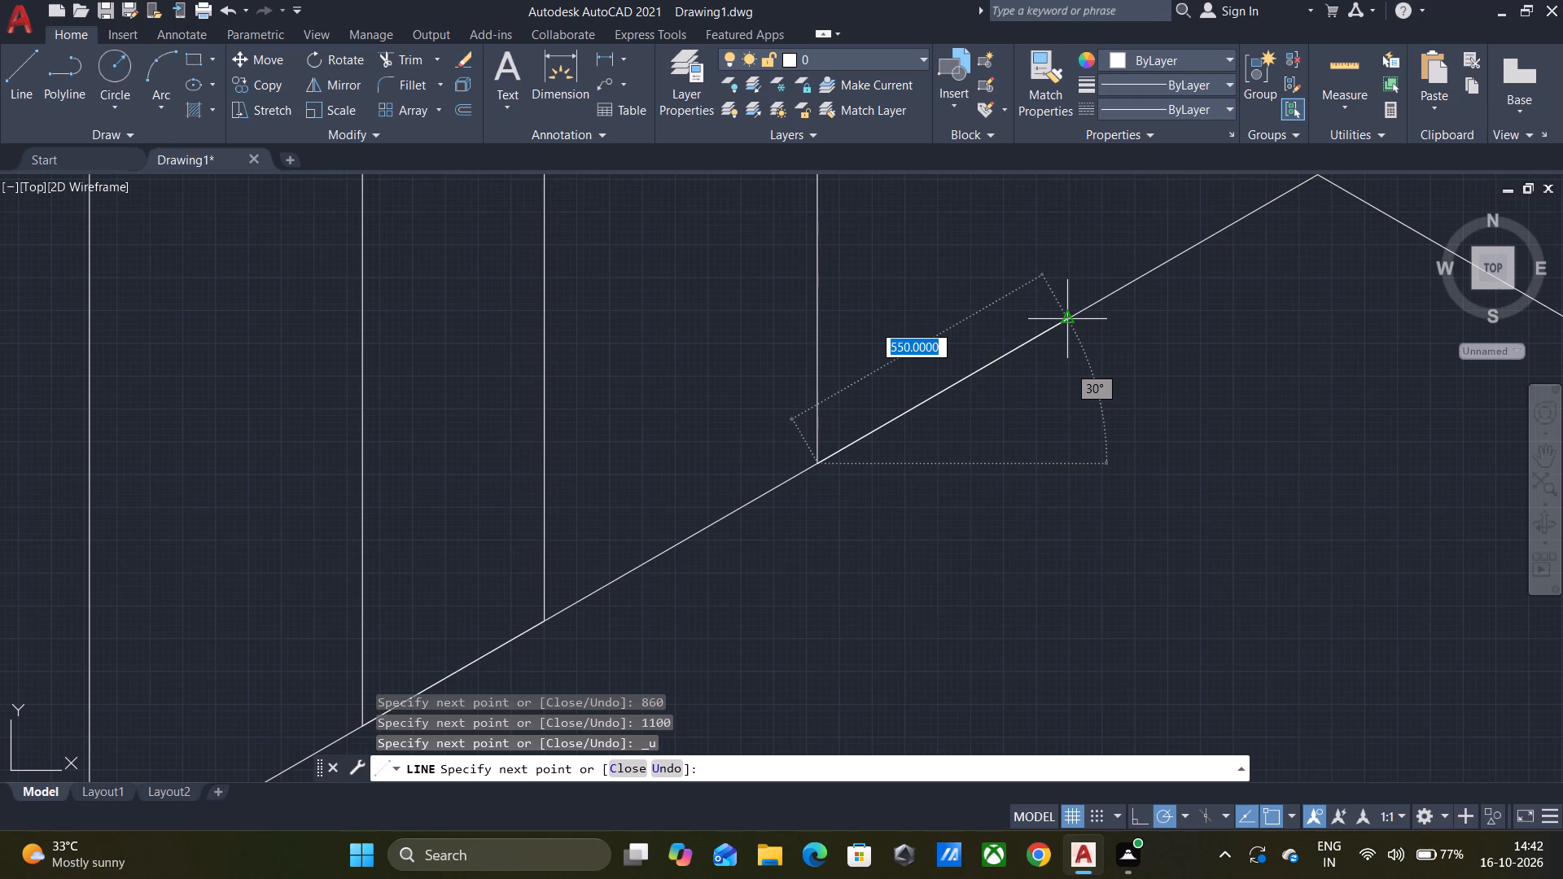
Outline the adjoining panel with segments of 1100 units at 30°, 860 units upward at 90° and 1100 units back at 210°.
{"action": "type", "text": "1100"}
{"action": "key", "text": "Return"}
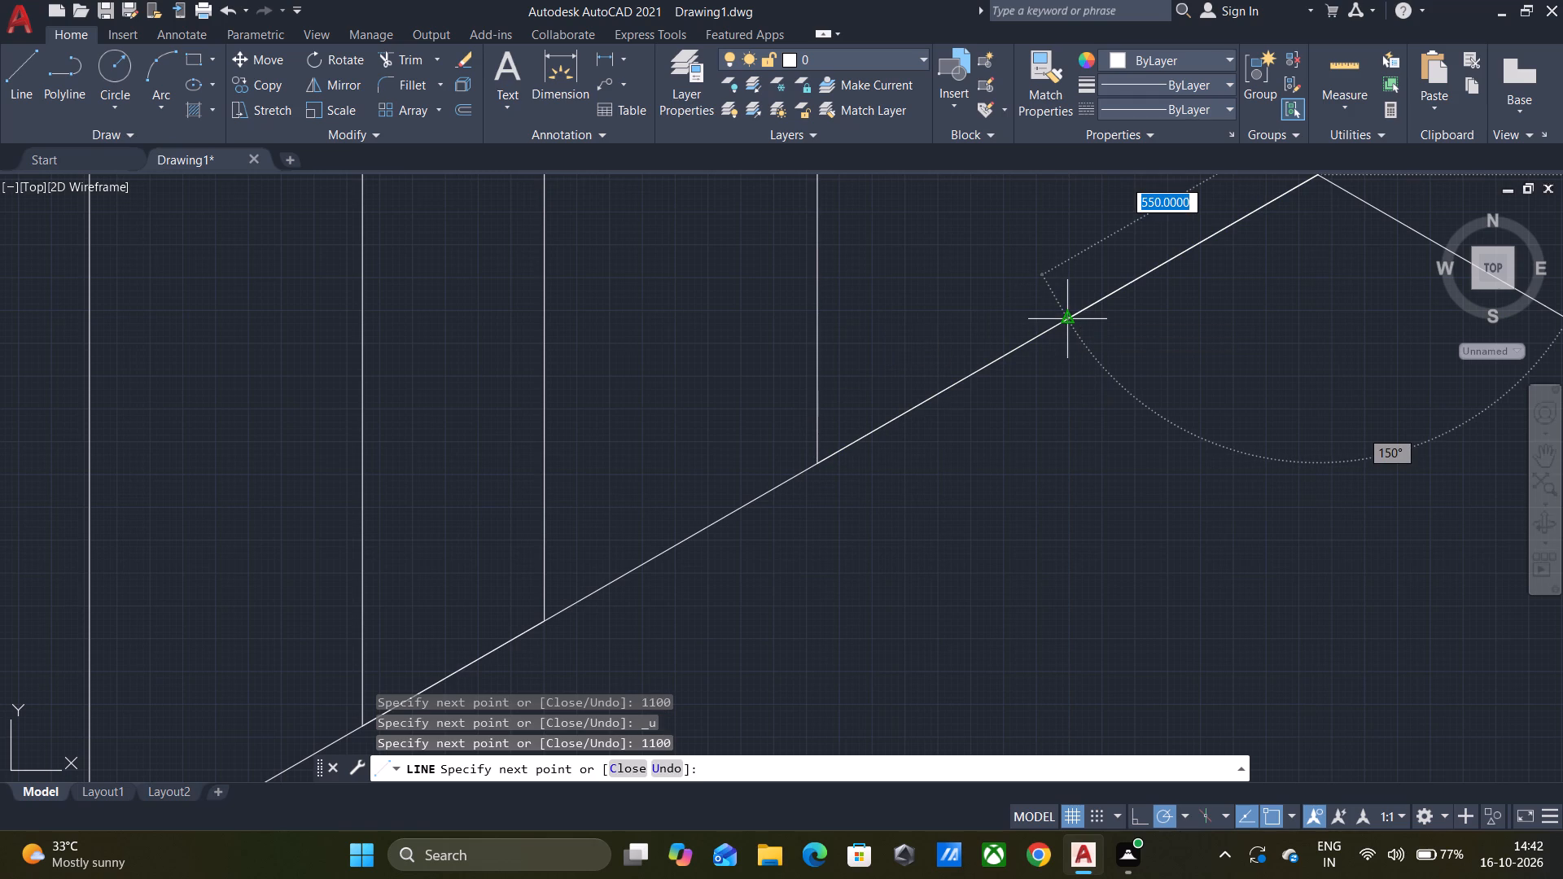
{"action": "middle_click_drag", "start_coordinate": [1202, 269], "coordinate": [949, 527]}
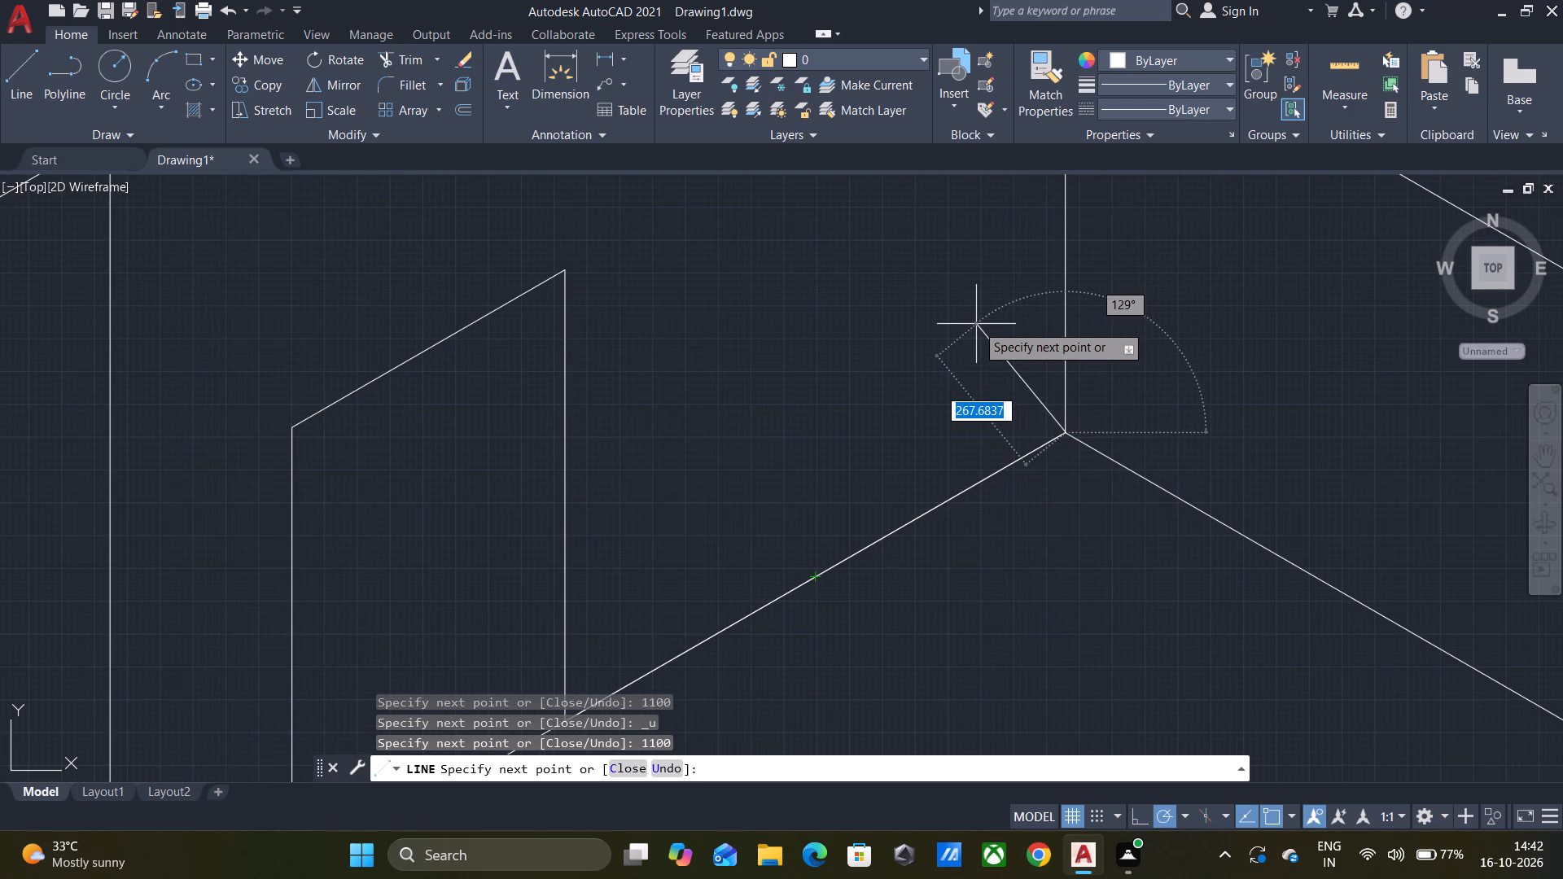
{"action": "scroll", "coordinate": [983, 311], "scroll_direction": "down", "scroll_amount": 4}
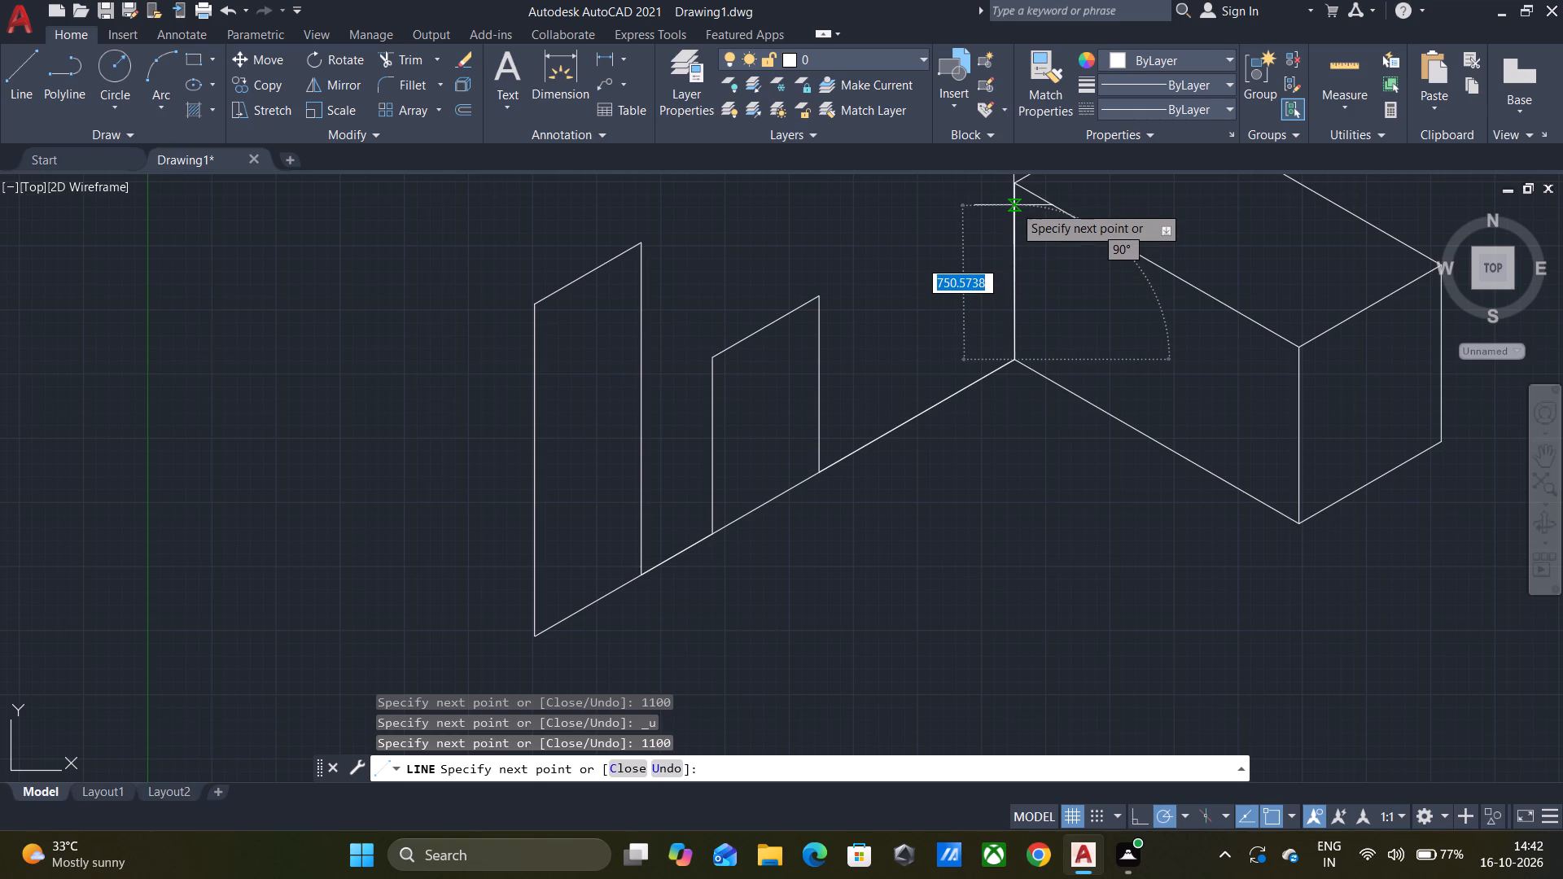
{"action": "scroll", "coordinate": [1014, 205], "scroll_direction": "up", "scroll_amount": 2}
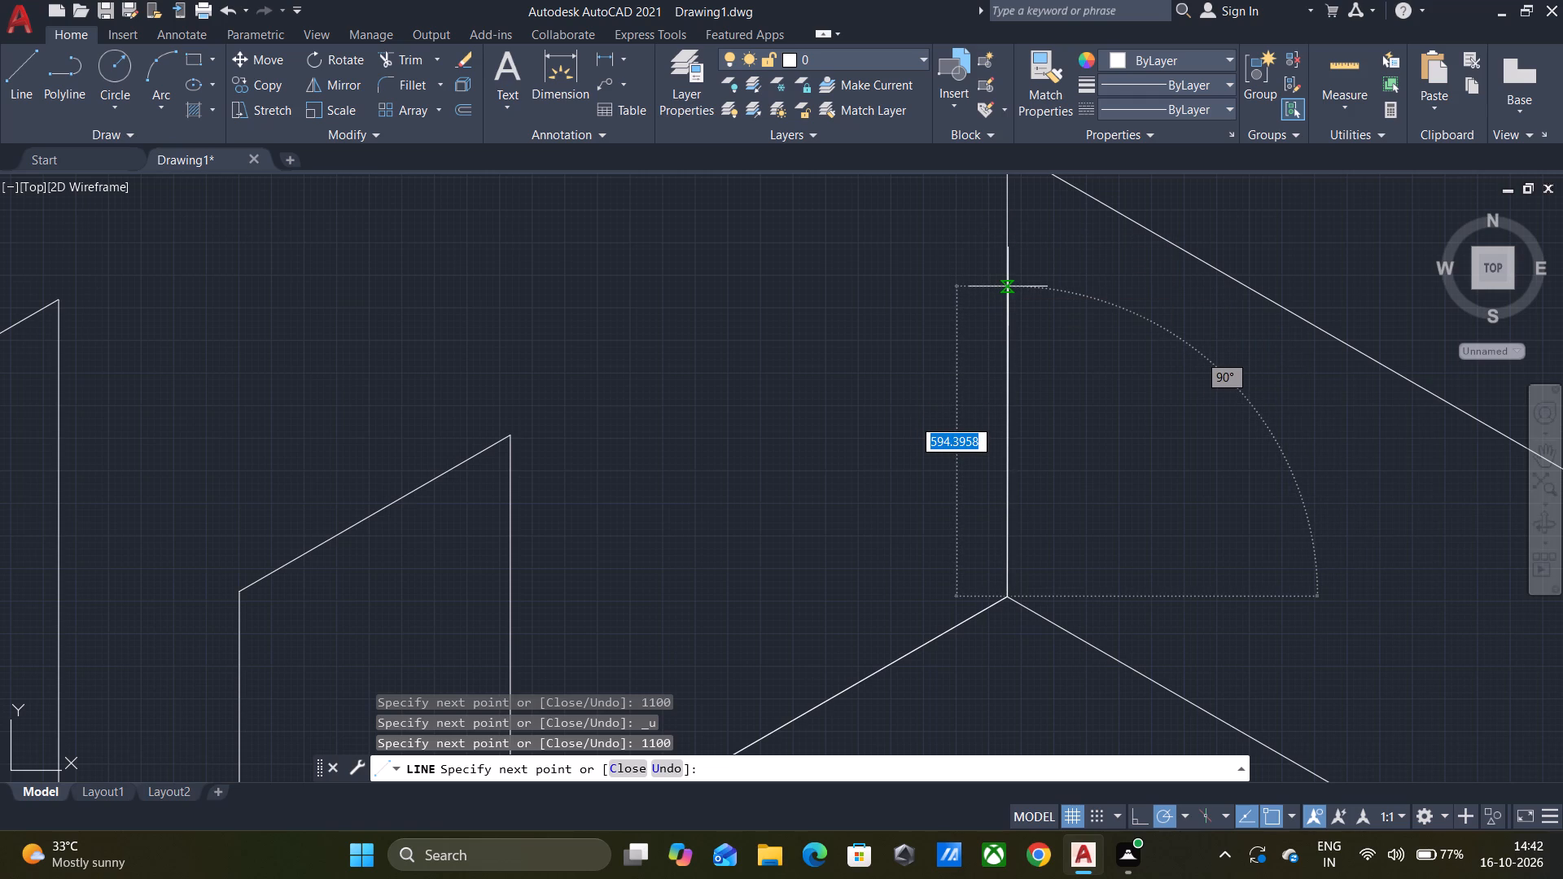
{"action": "type", "text": "860"}
{"action": "key", "text": "Return"}
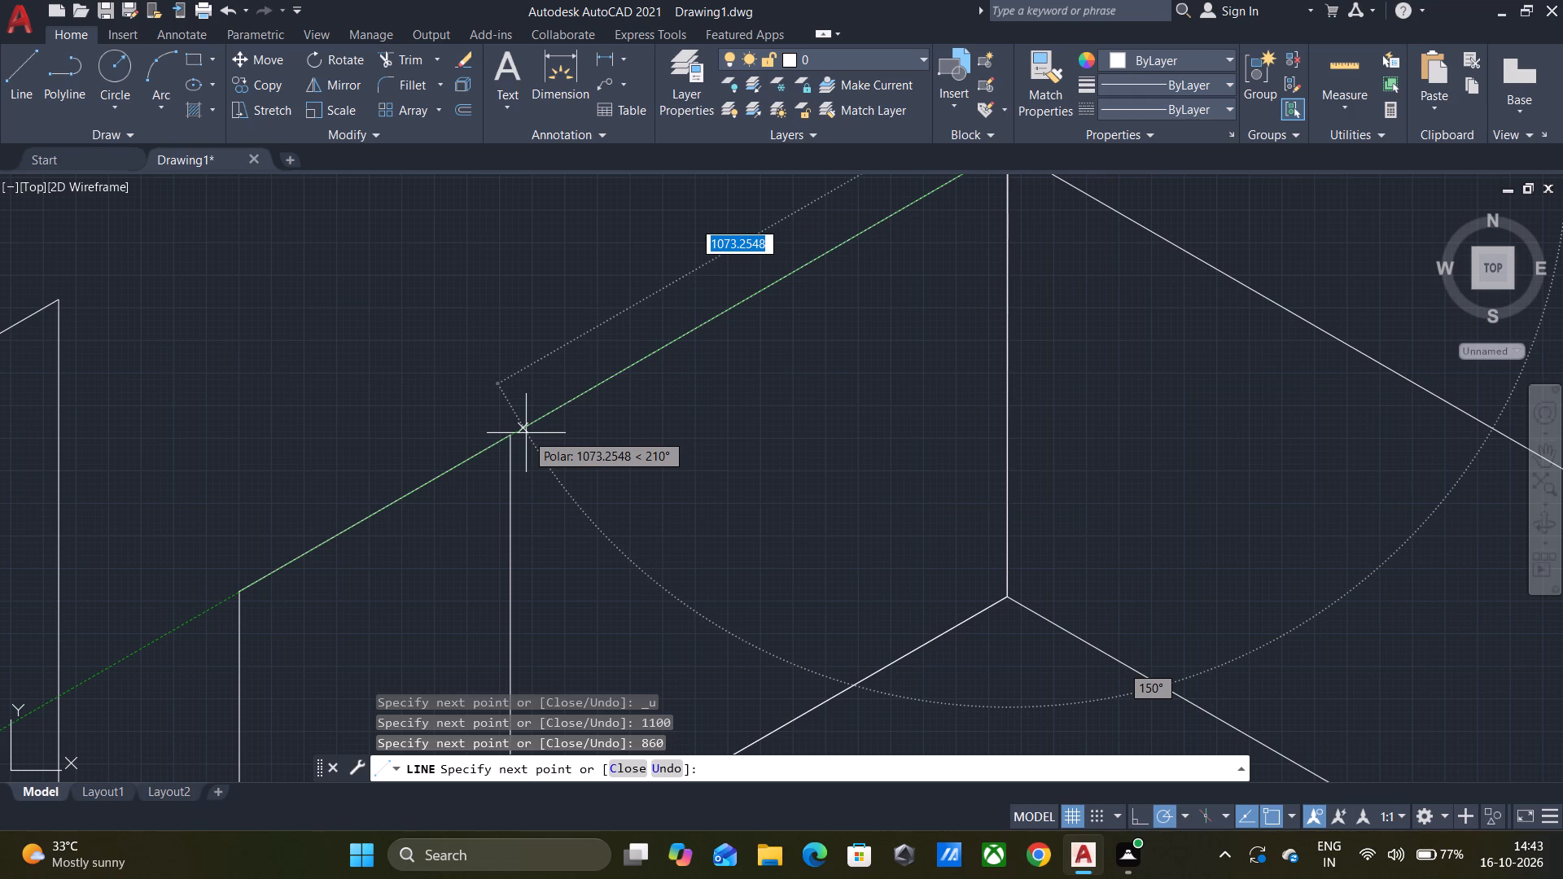
{"action": "type", "text": "1100"}
{"action": "key", "text": "Return"}
{"action": "key", "text": "space"}
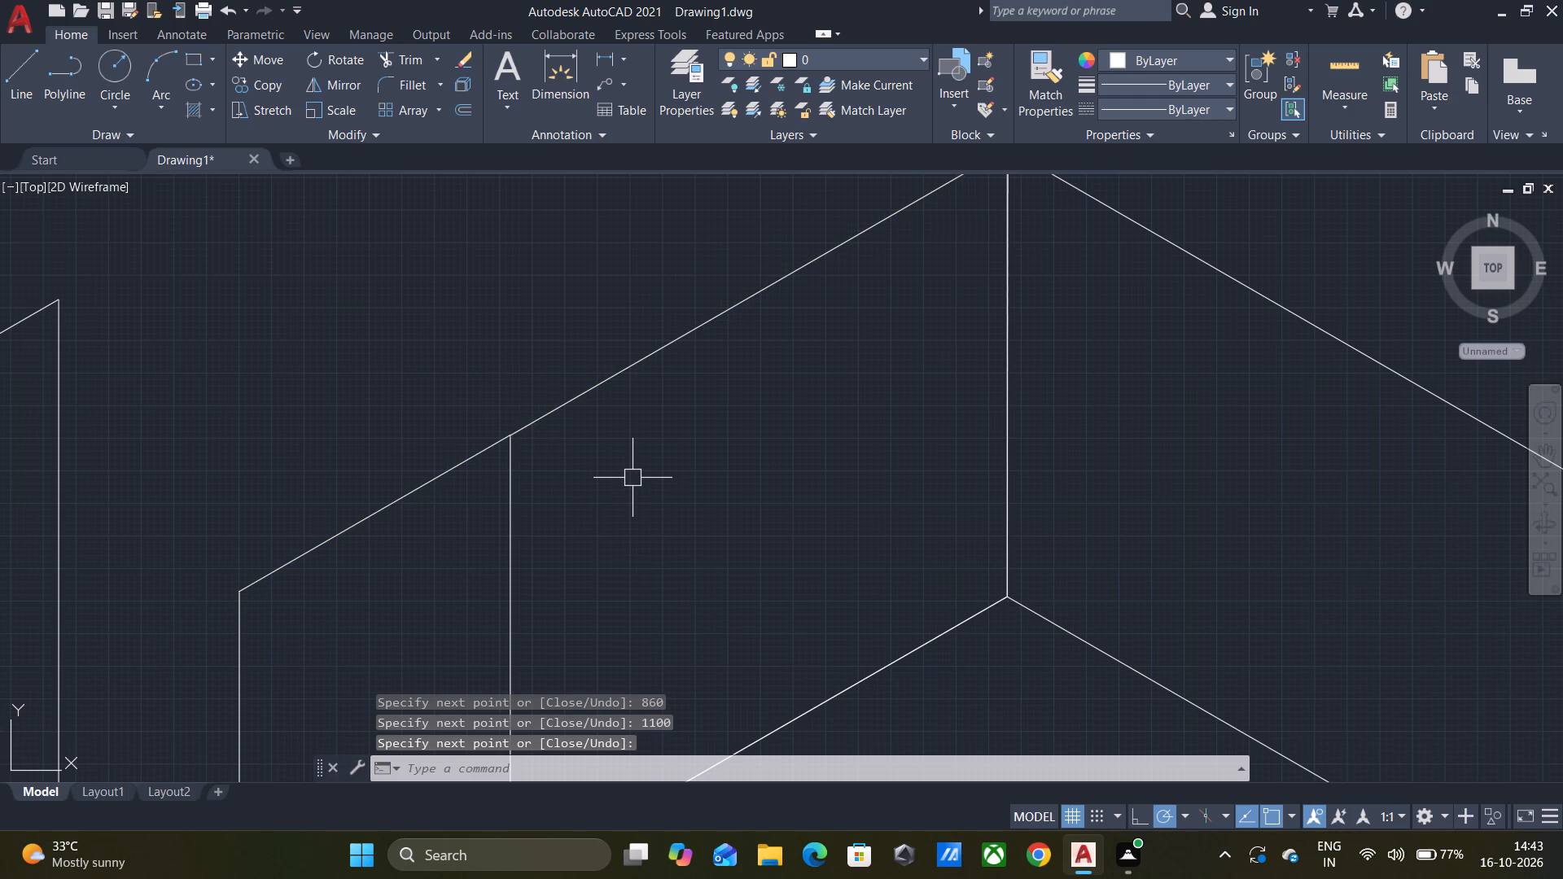
{"action": "key", "text": "Escape"}
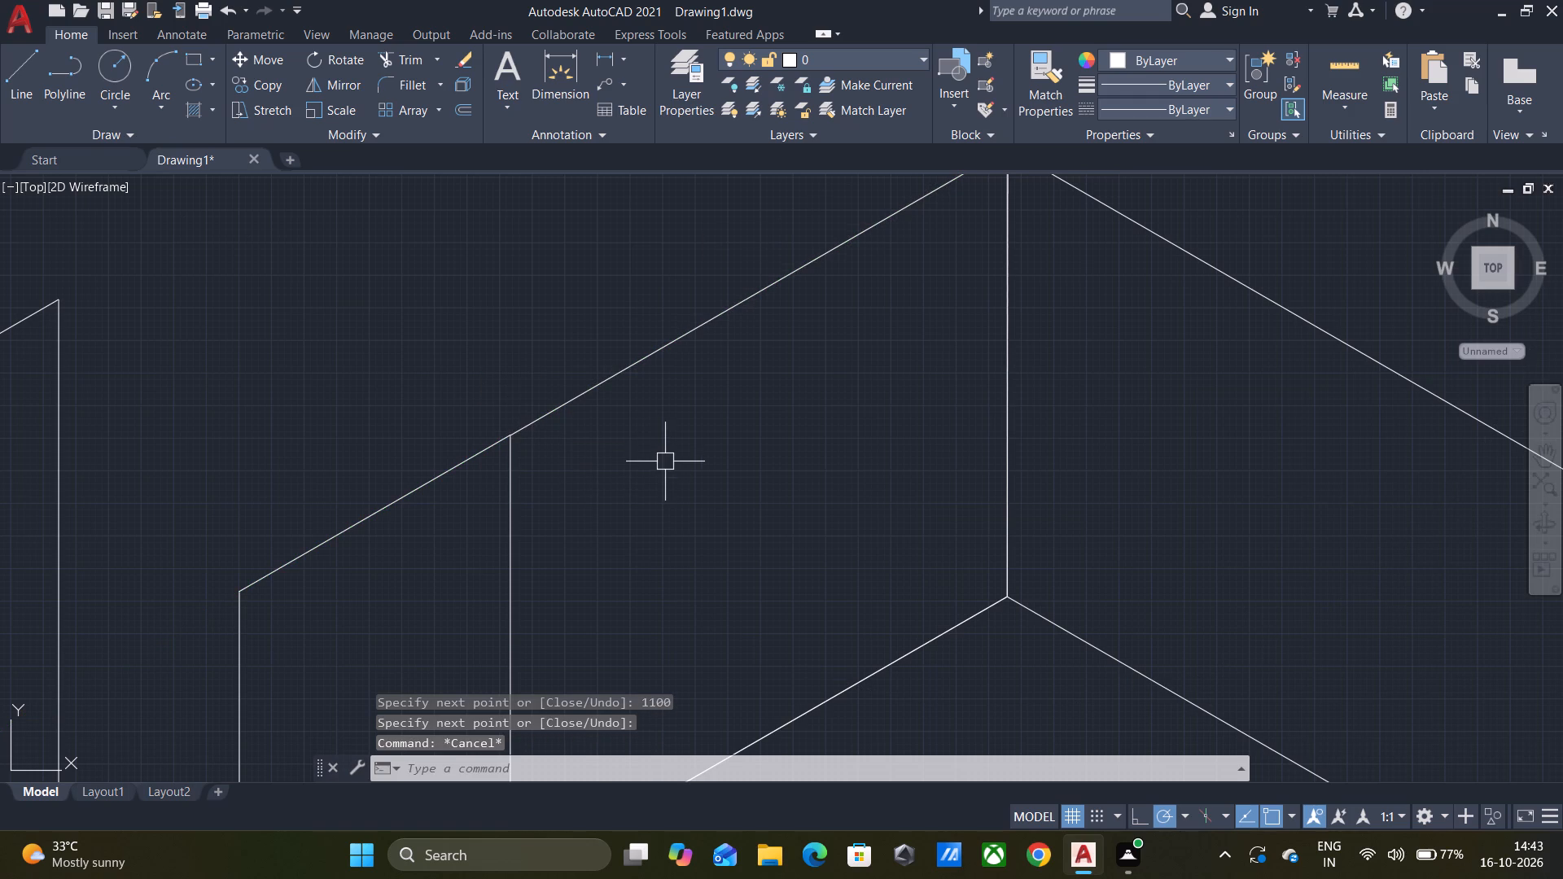
Draw a 400-unit line at 210° from the small panel's upper outer corner to the tall panel's vertical edge.
{"action": "scroll", "coordinate": [676, 470], "scroll_direction": "down", "scroll_amount": 4}
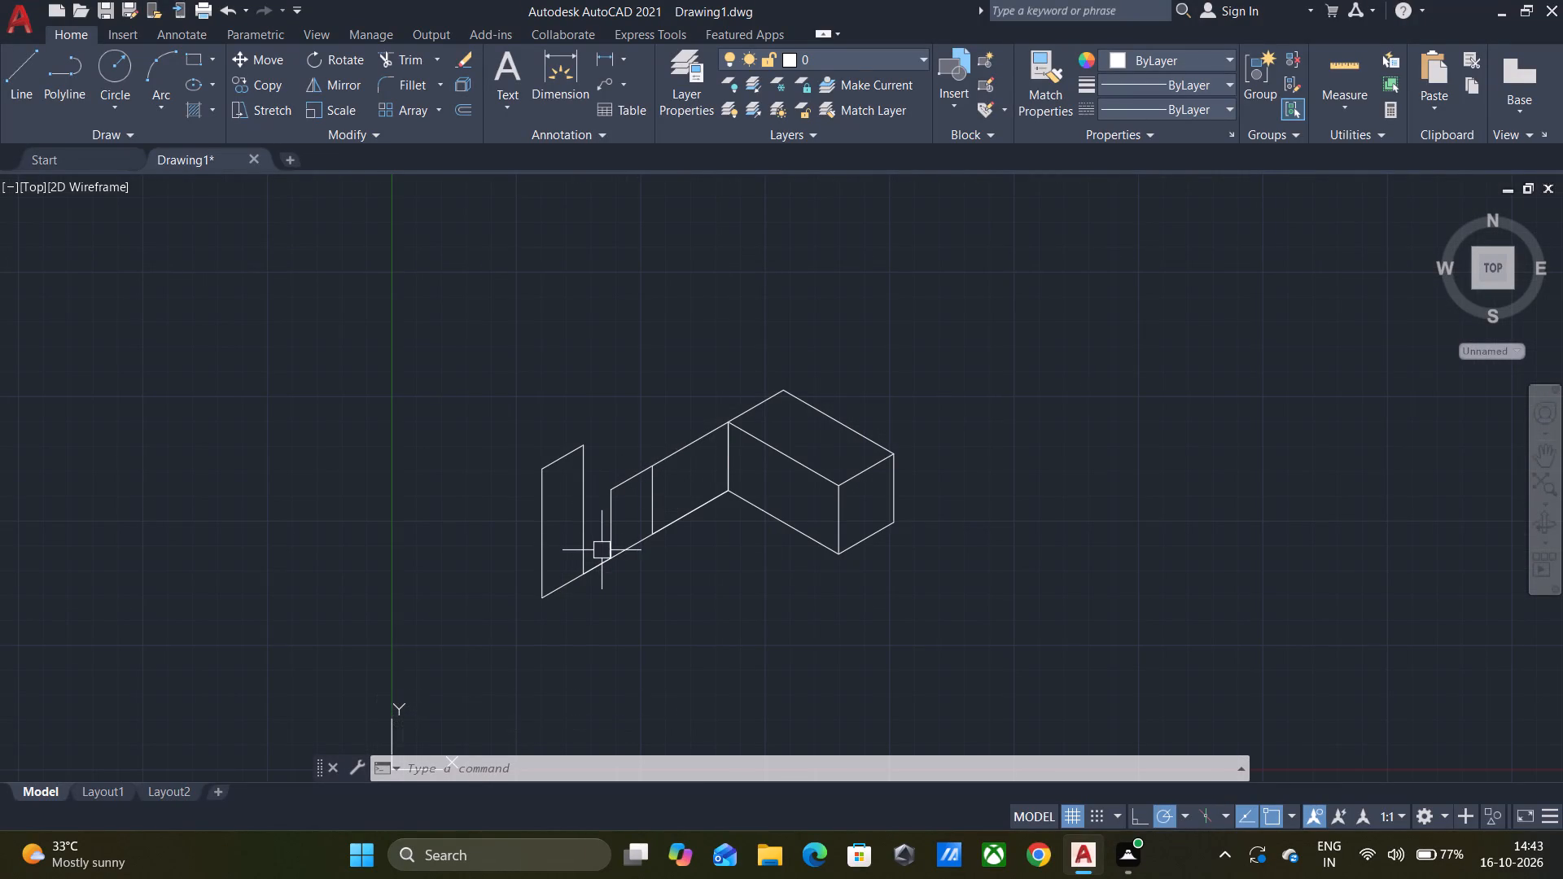
{"action": "key", "text": "l"}
{"action": "key", "text": "Return"}
{"action": "scroll", "coordinate": [602, 502], "scroll_direction": "up", "scroll_amount": 3}
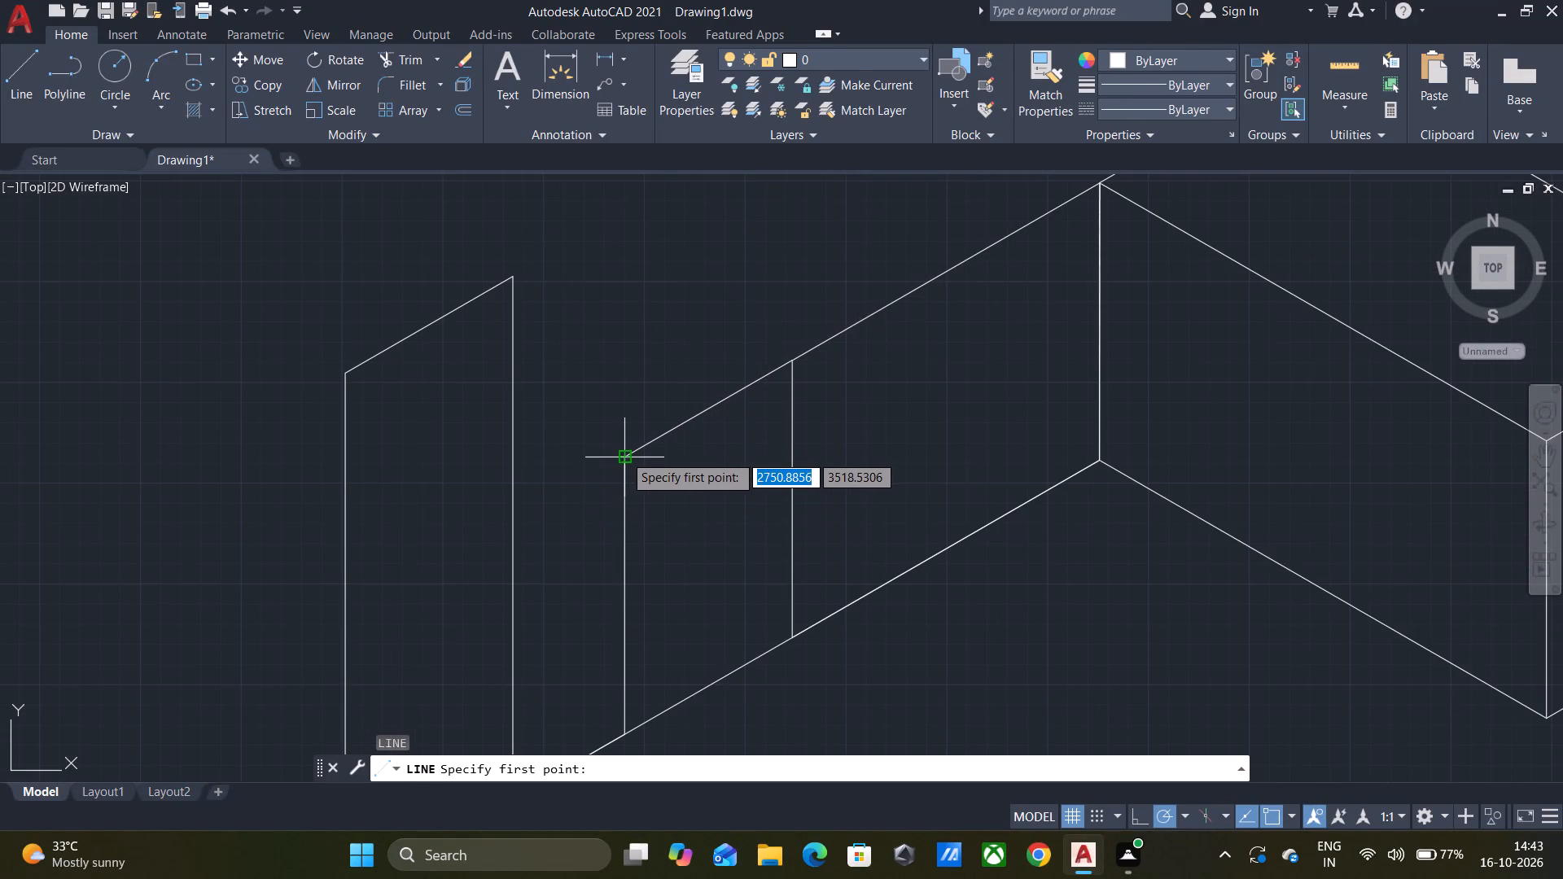
{"action": "left_click", "coordinate": [624, 454]}
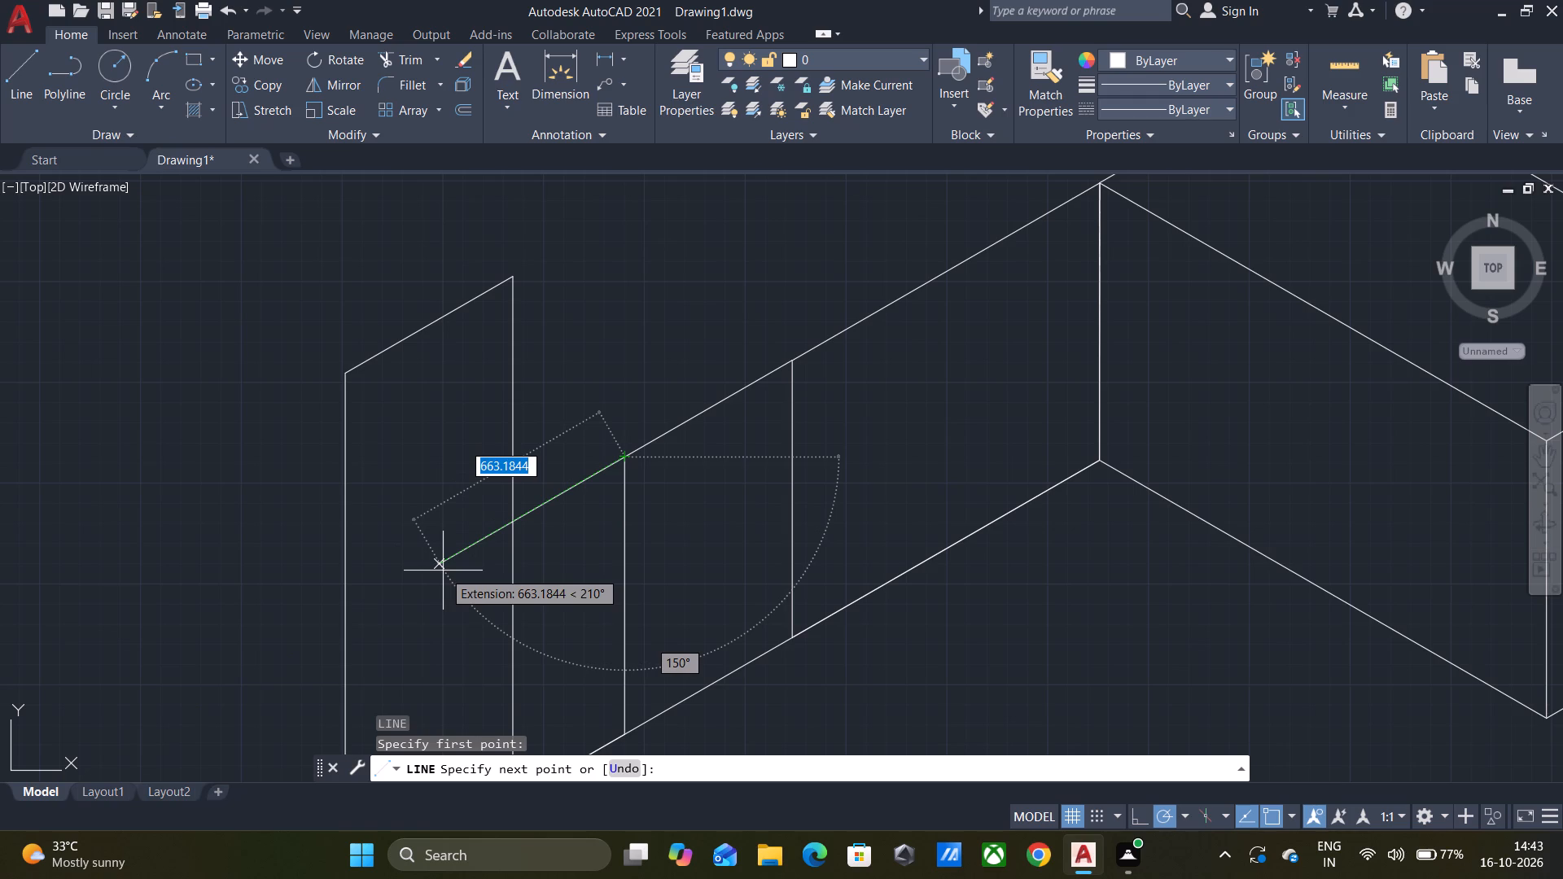
{"action": "type", "text": "400"}
{"action": "key", "text": "Return"}
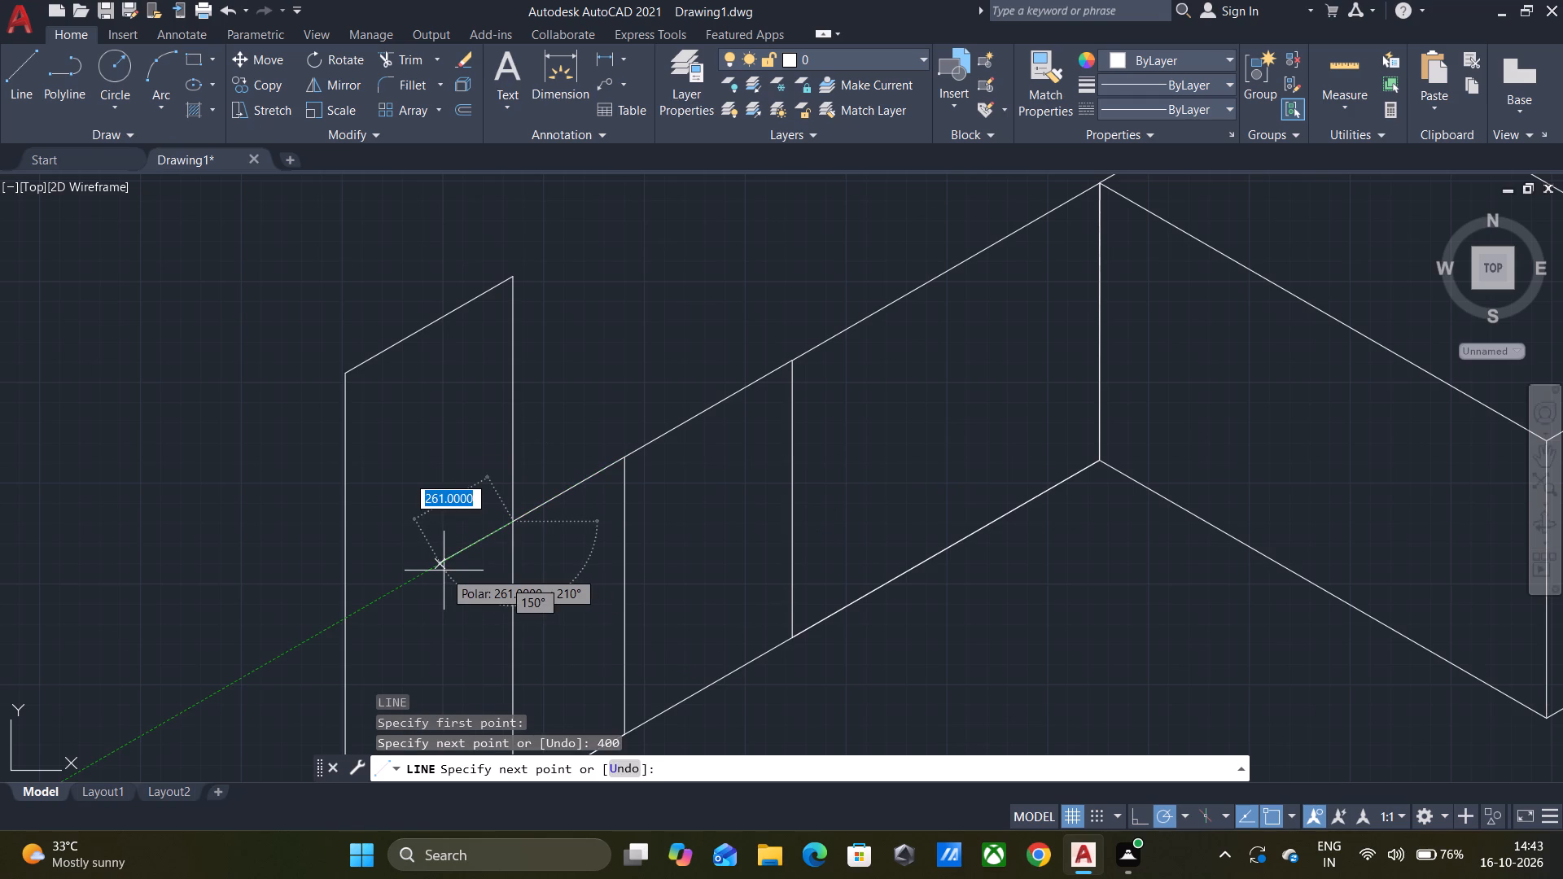
{"action": "key", "text": "space"}
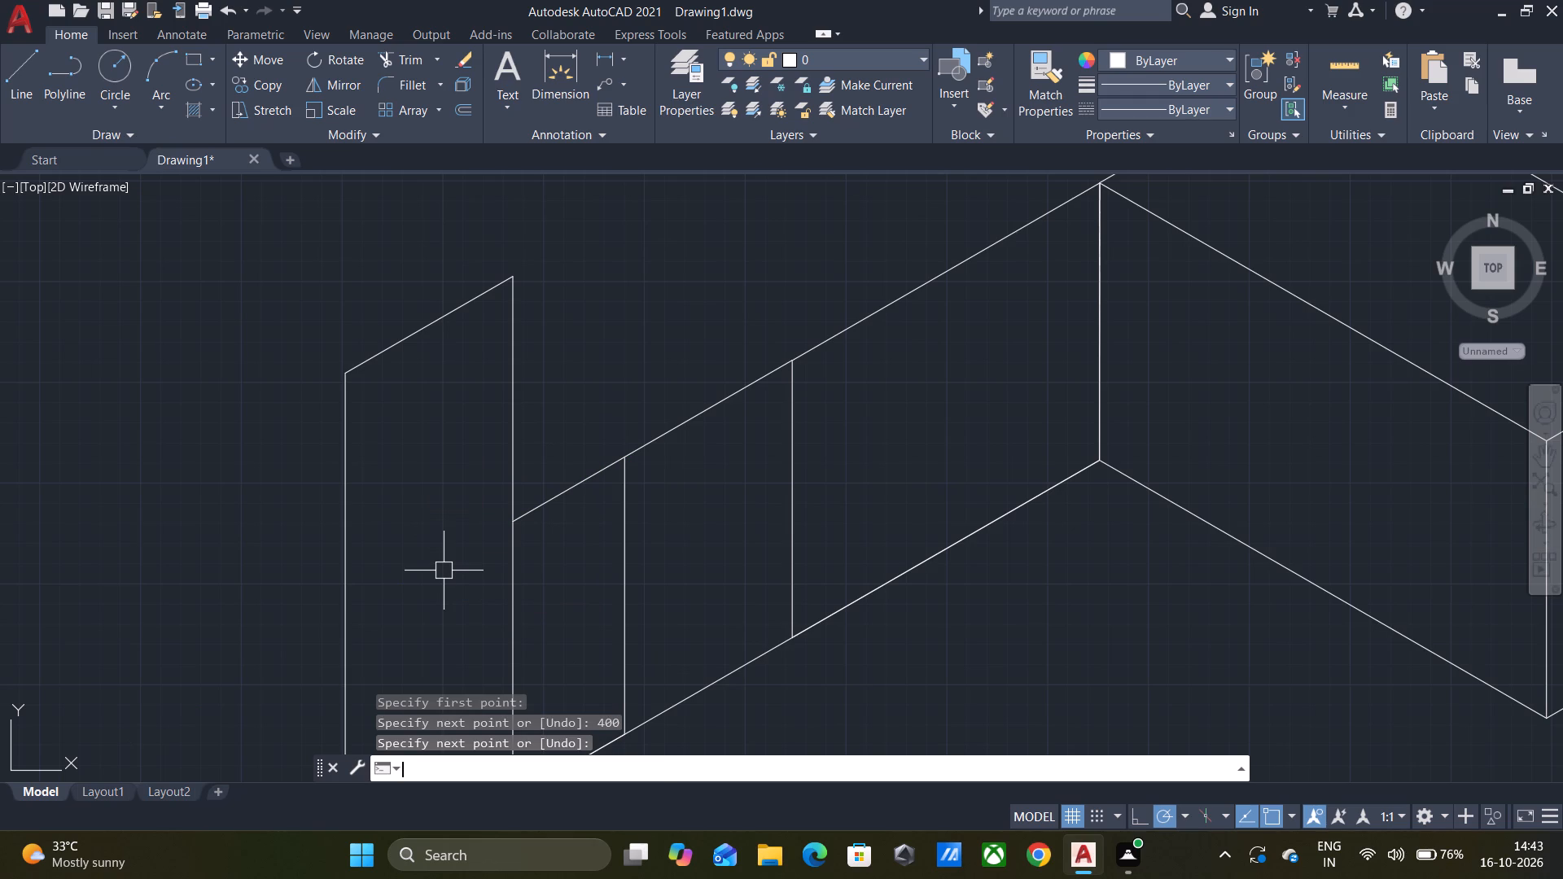
{"action": "key", "text": "Escape"}
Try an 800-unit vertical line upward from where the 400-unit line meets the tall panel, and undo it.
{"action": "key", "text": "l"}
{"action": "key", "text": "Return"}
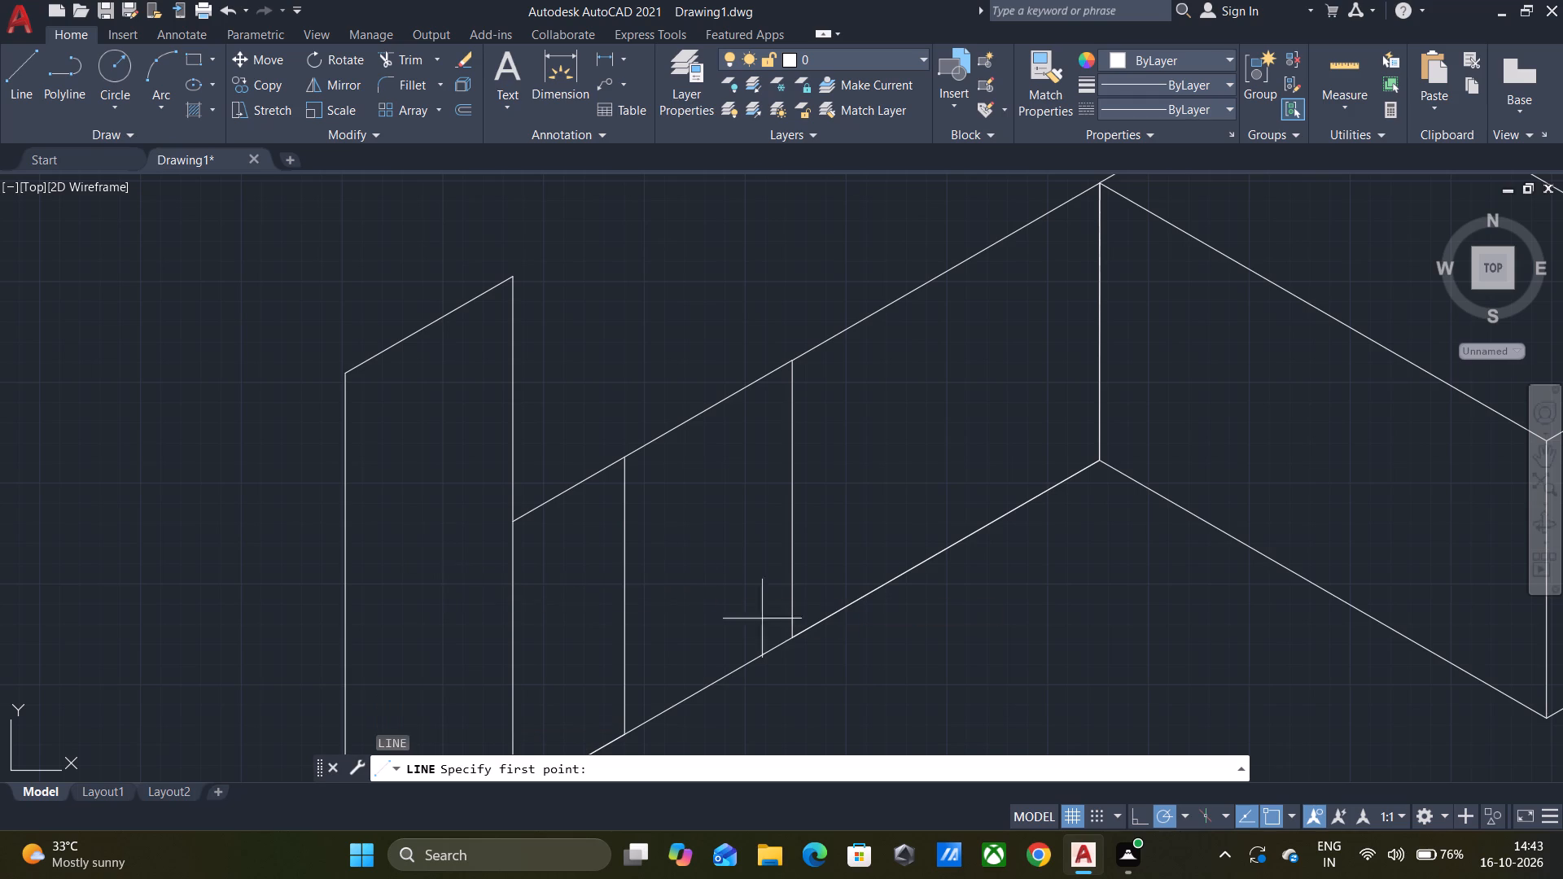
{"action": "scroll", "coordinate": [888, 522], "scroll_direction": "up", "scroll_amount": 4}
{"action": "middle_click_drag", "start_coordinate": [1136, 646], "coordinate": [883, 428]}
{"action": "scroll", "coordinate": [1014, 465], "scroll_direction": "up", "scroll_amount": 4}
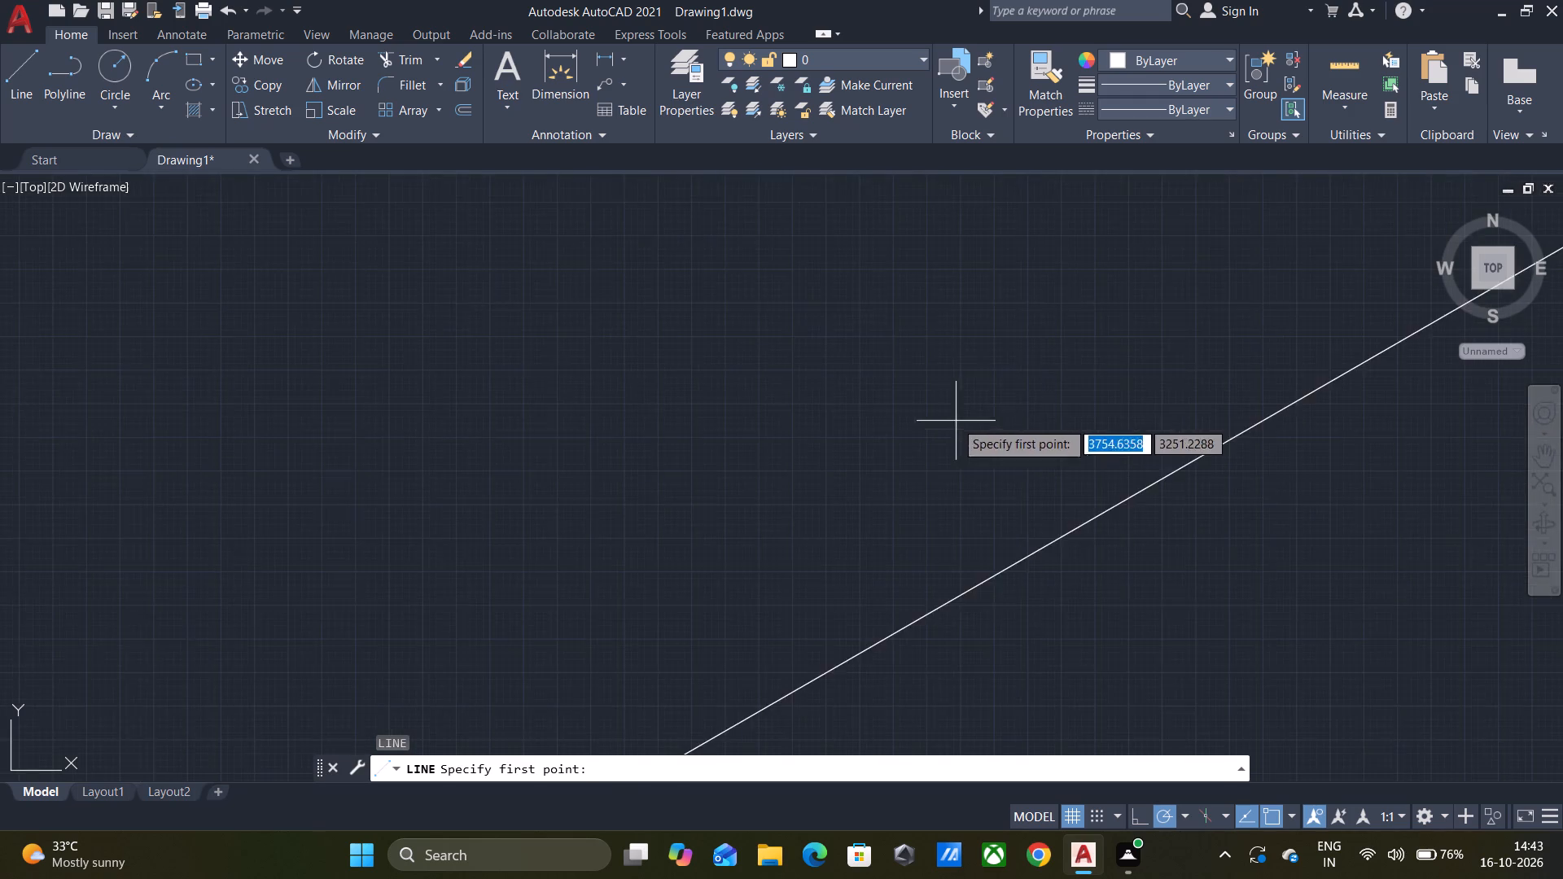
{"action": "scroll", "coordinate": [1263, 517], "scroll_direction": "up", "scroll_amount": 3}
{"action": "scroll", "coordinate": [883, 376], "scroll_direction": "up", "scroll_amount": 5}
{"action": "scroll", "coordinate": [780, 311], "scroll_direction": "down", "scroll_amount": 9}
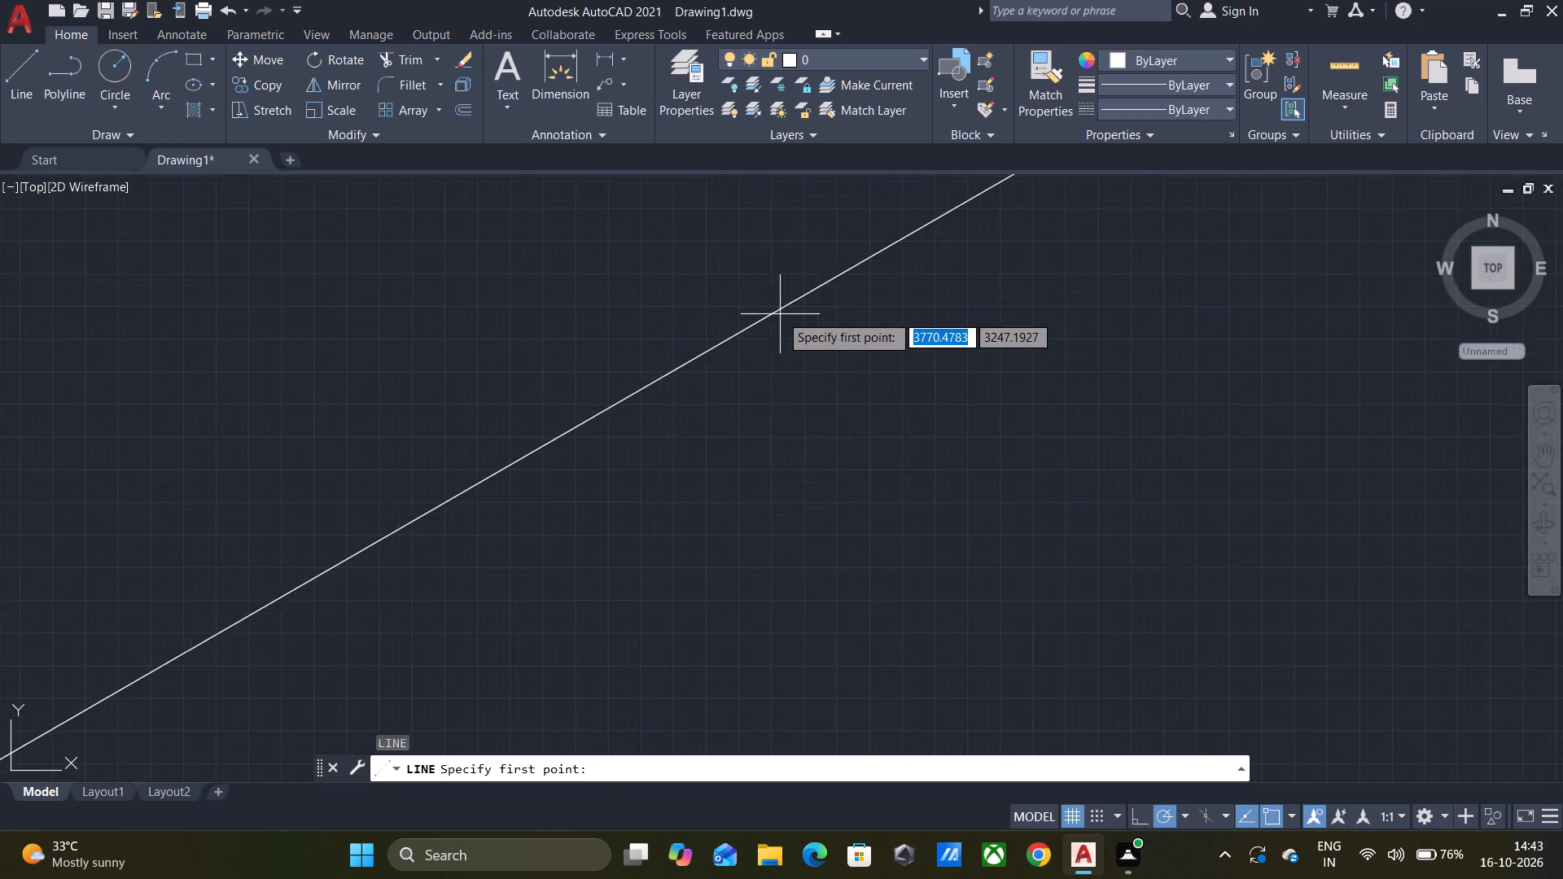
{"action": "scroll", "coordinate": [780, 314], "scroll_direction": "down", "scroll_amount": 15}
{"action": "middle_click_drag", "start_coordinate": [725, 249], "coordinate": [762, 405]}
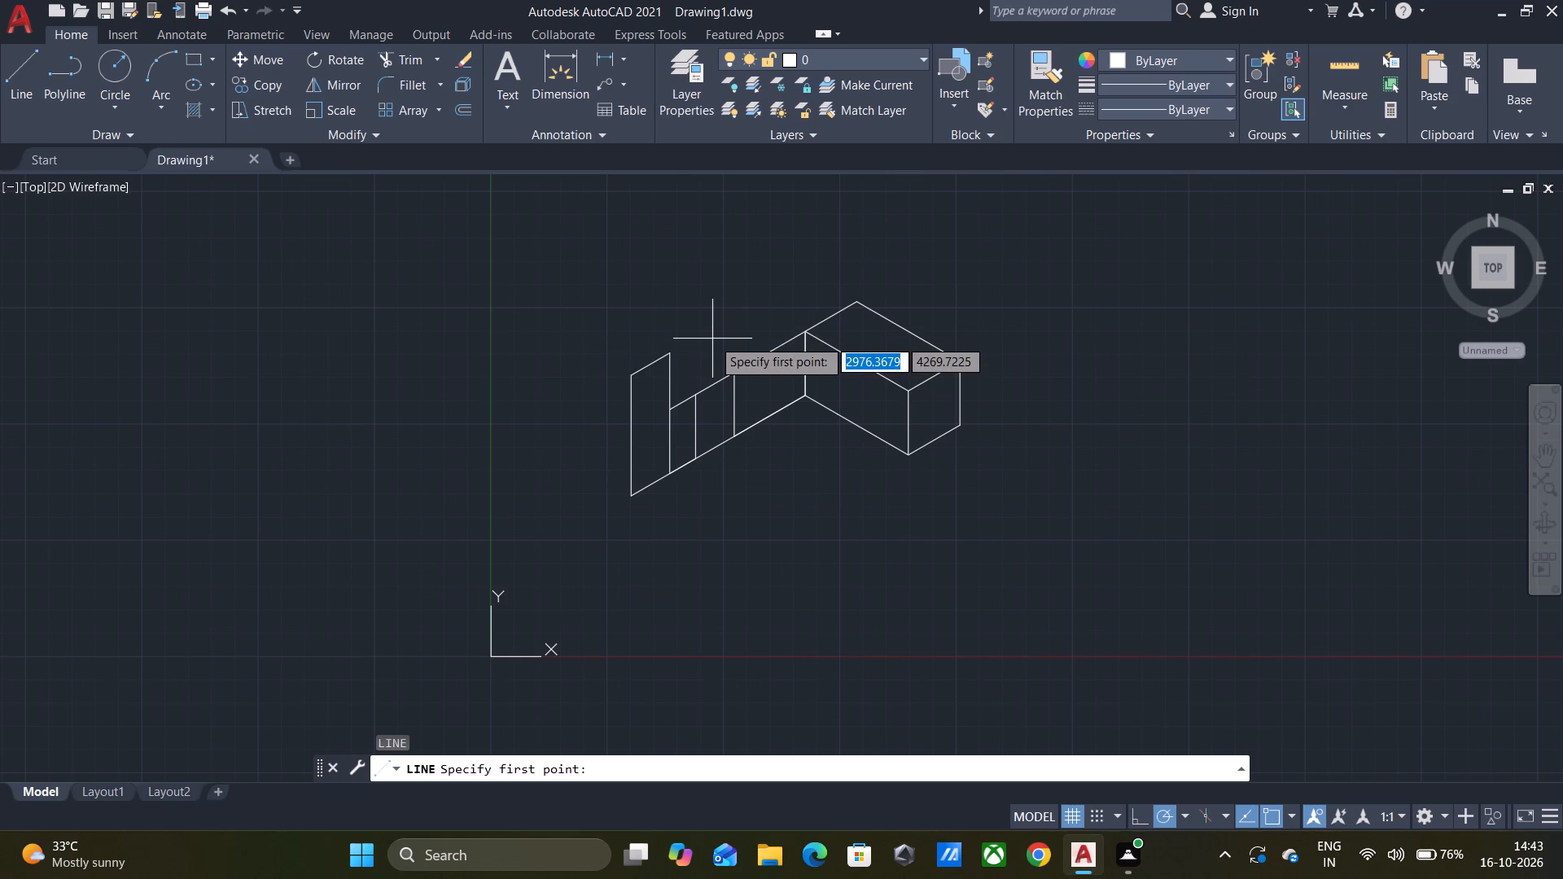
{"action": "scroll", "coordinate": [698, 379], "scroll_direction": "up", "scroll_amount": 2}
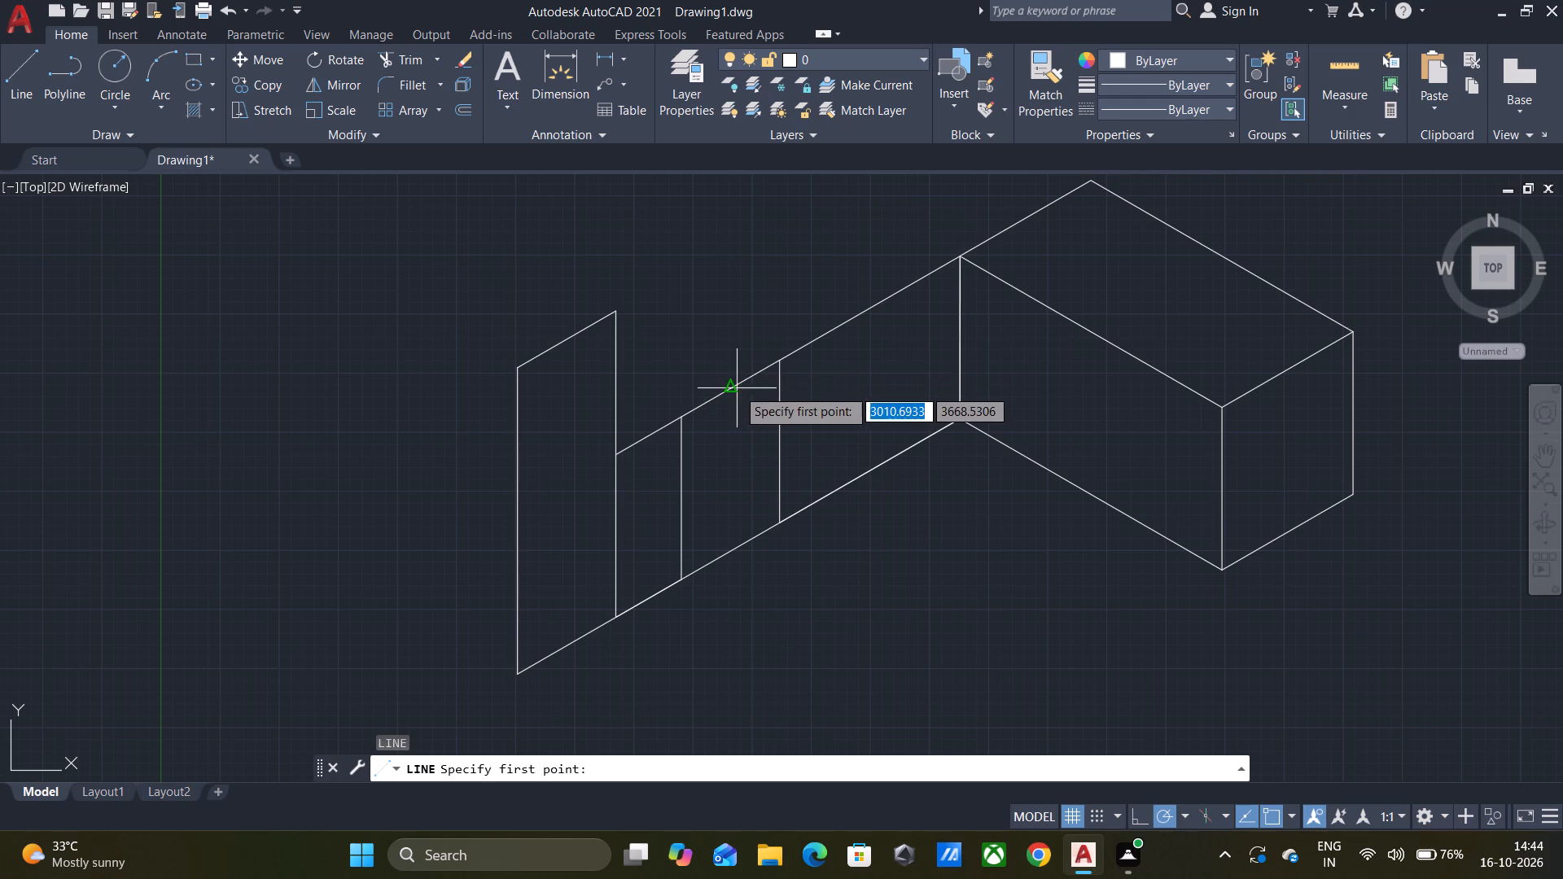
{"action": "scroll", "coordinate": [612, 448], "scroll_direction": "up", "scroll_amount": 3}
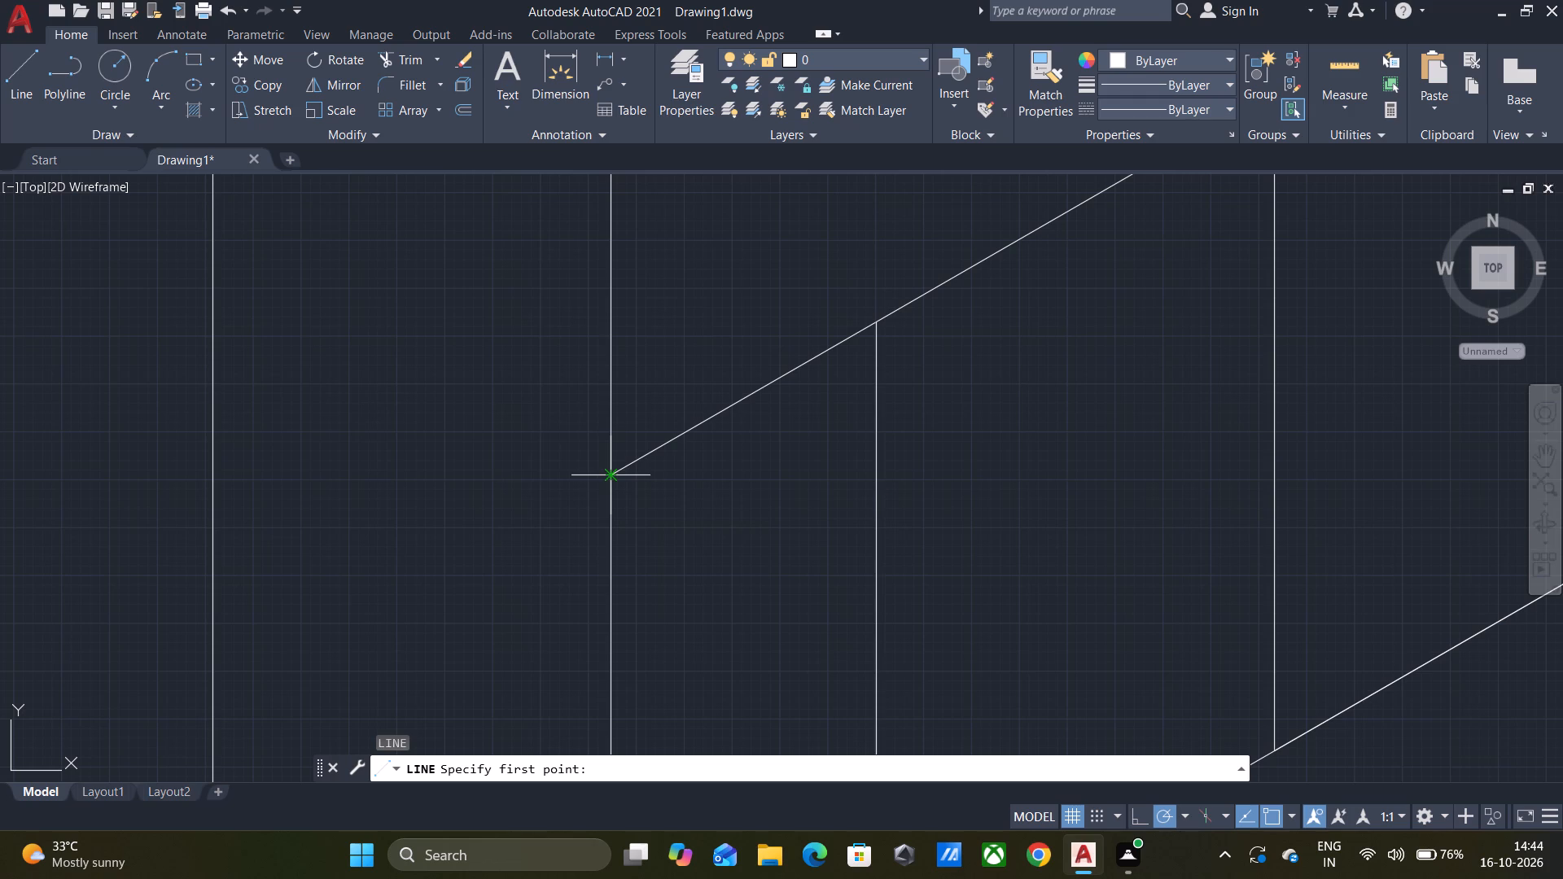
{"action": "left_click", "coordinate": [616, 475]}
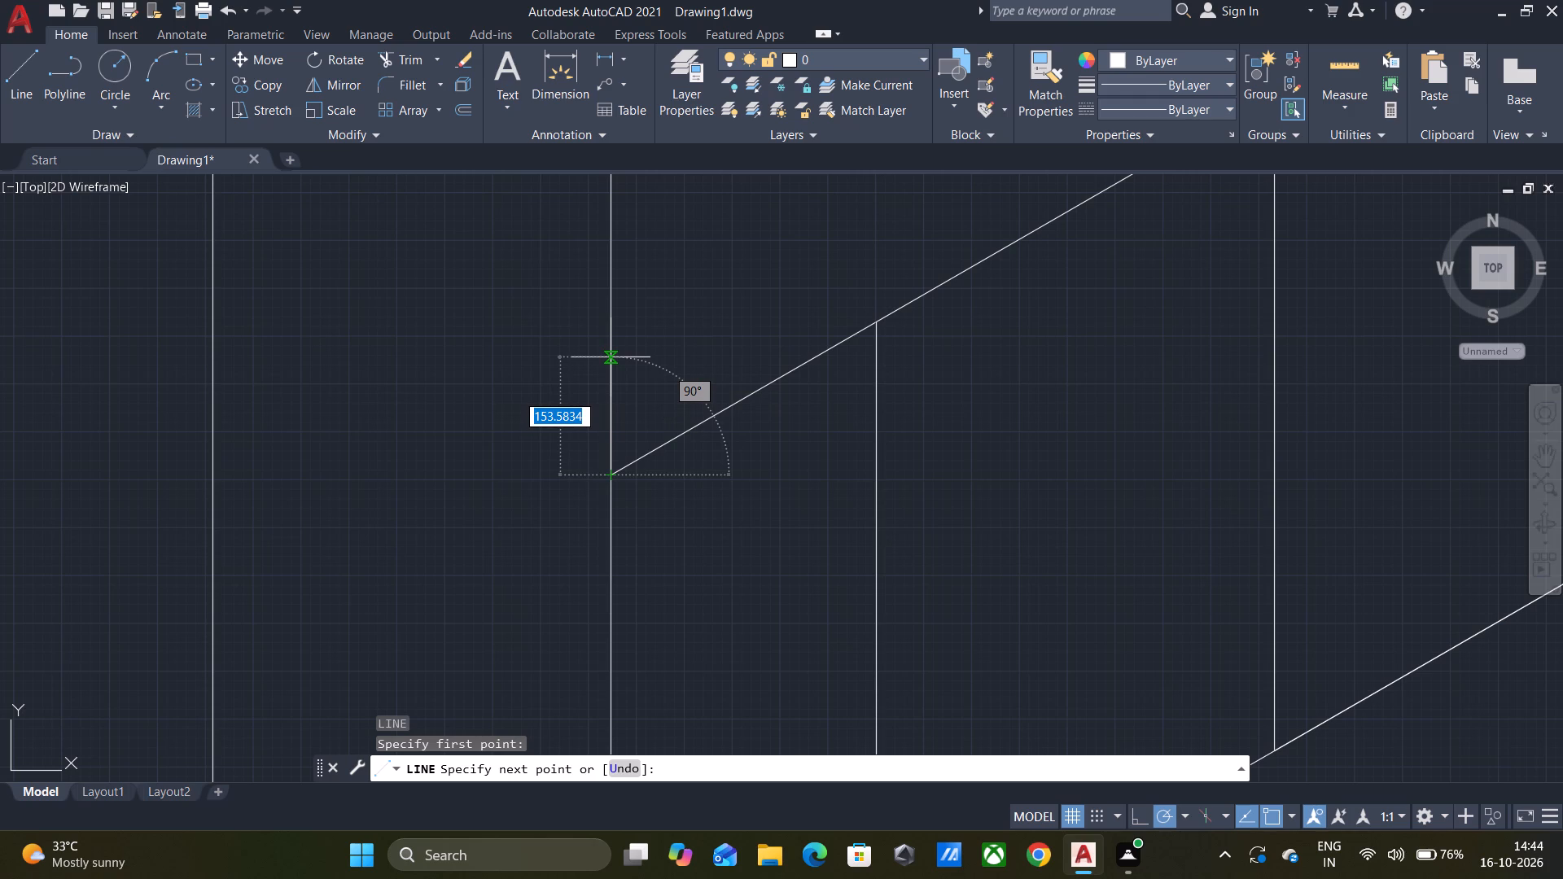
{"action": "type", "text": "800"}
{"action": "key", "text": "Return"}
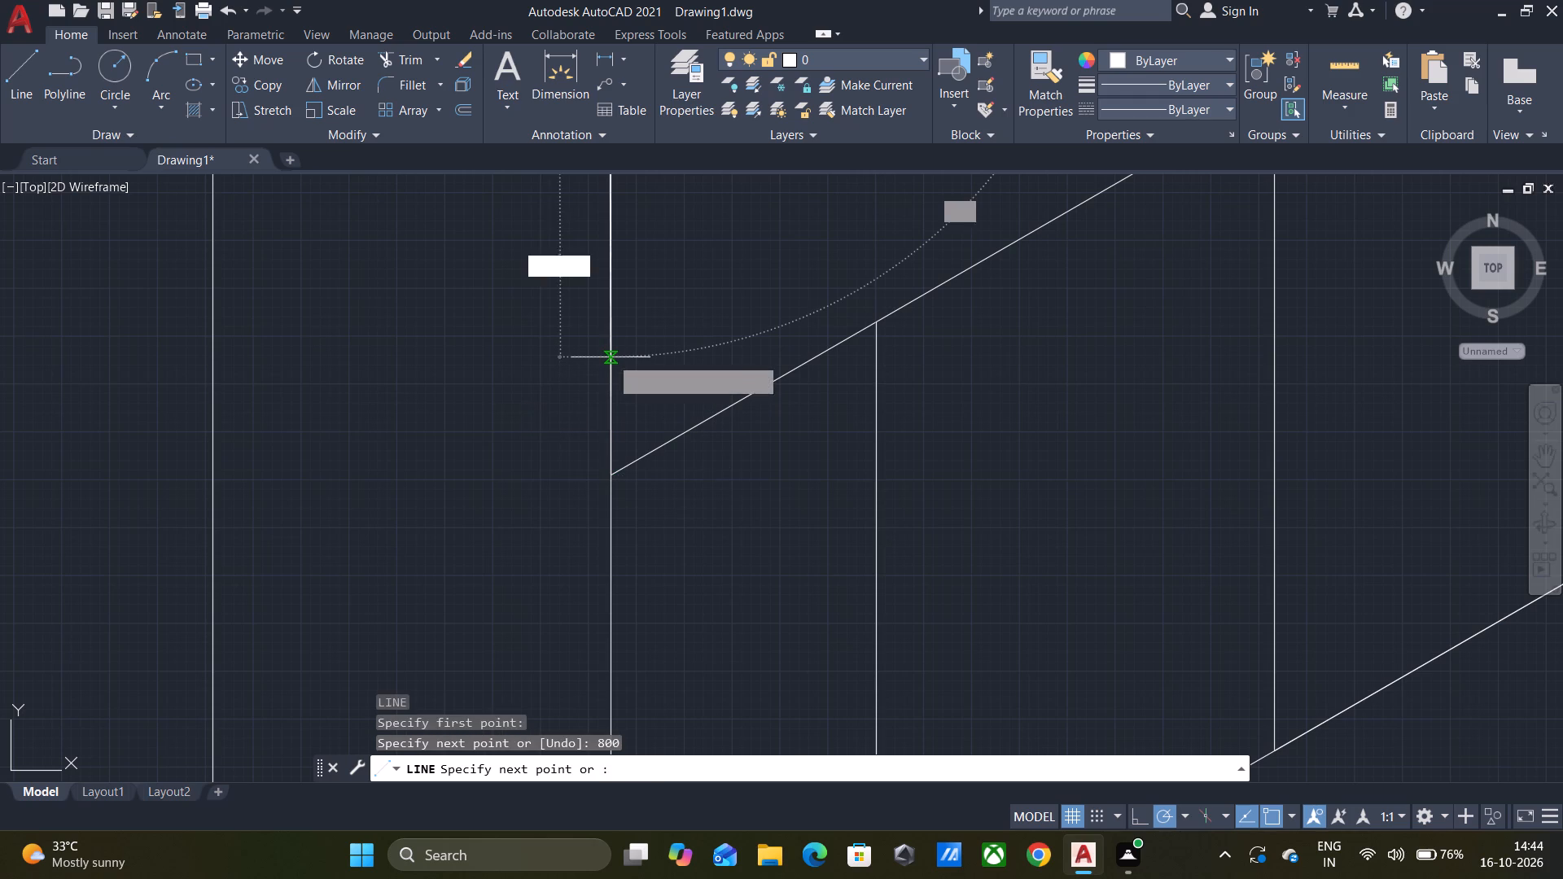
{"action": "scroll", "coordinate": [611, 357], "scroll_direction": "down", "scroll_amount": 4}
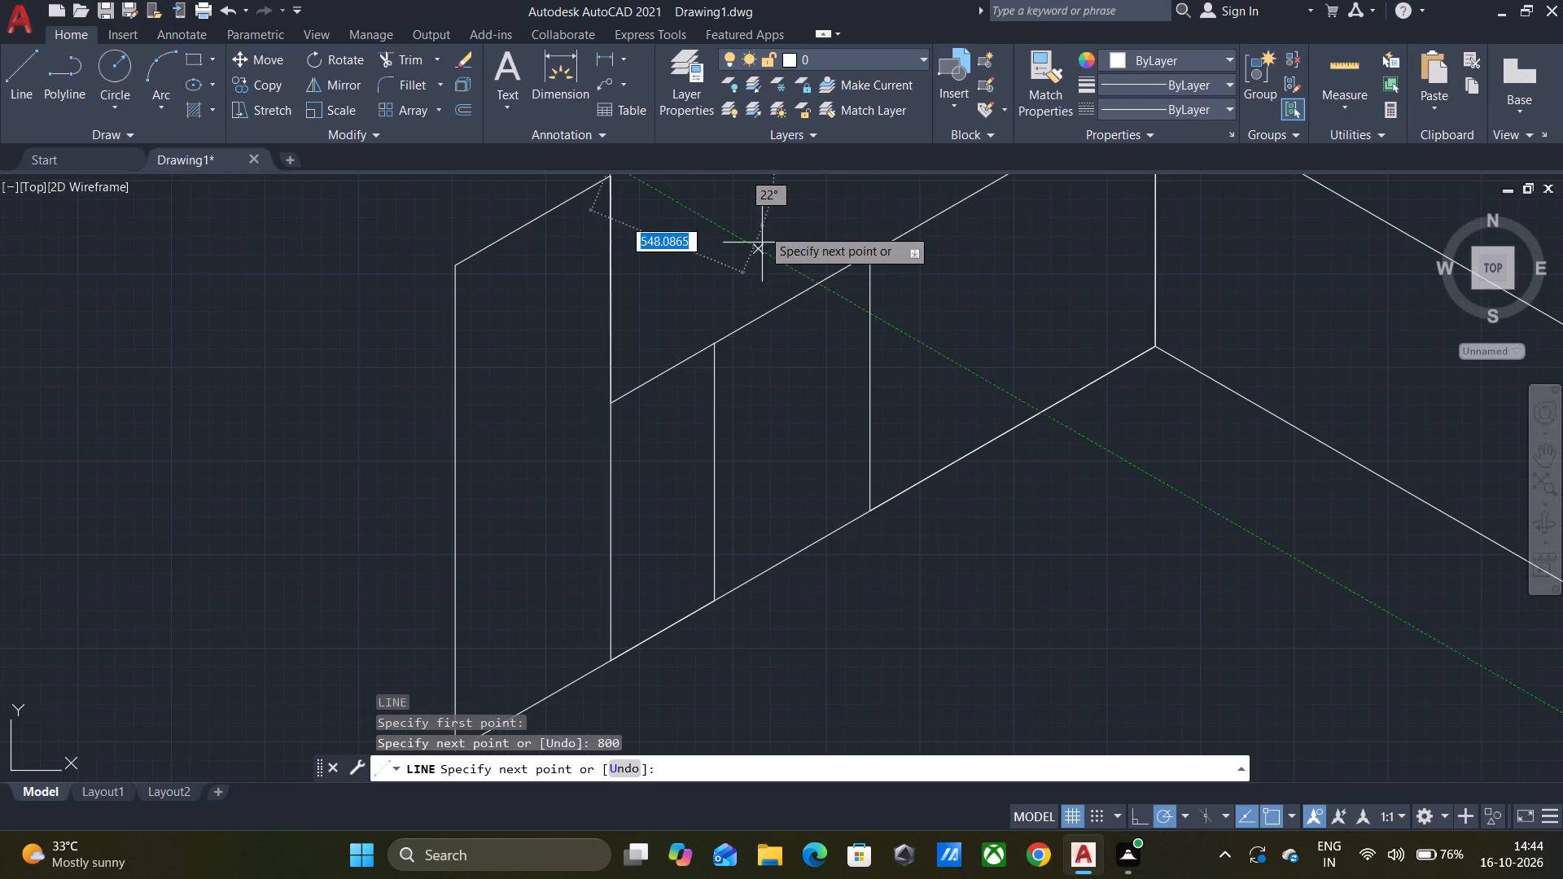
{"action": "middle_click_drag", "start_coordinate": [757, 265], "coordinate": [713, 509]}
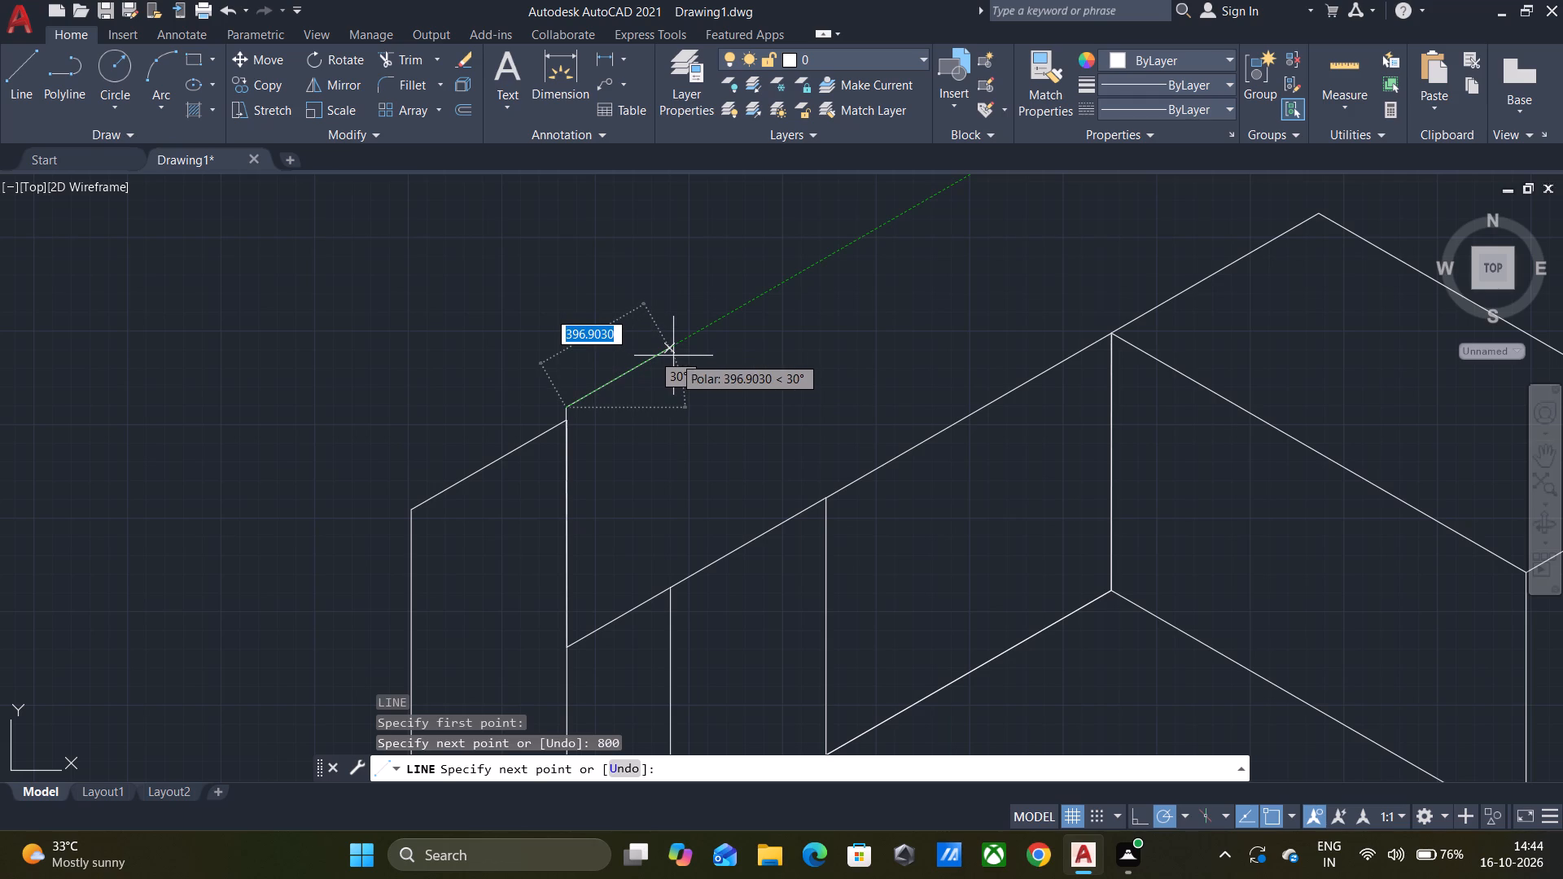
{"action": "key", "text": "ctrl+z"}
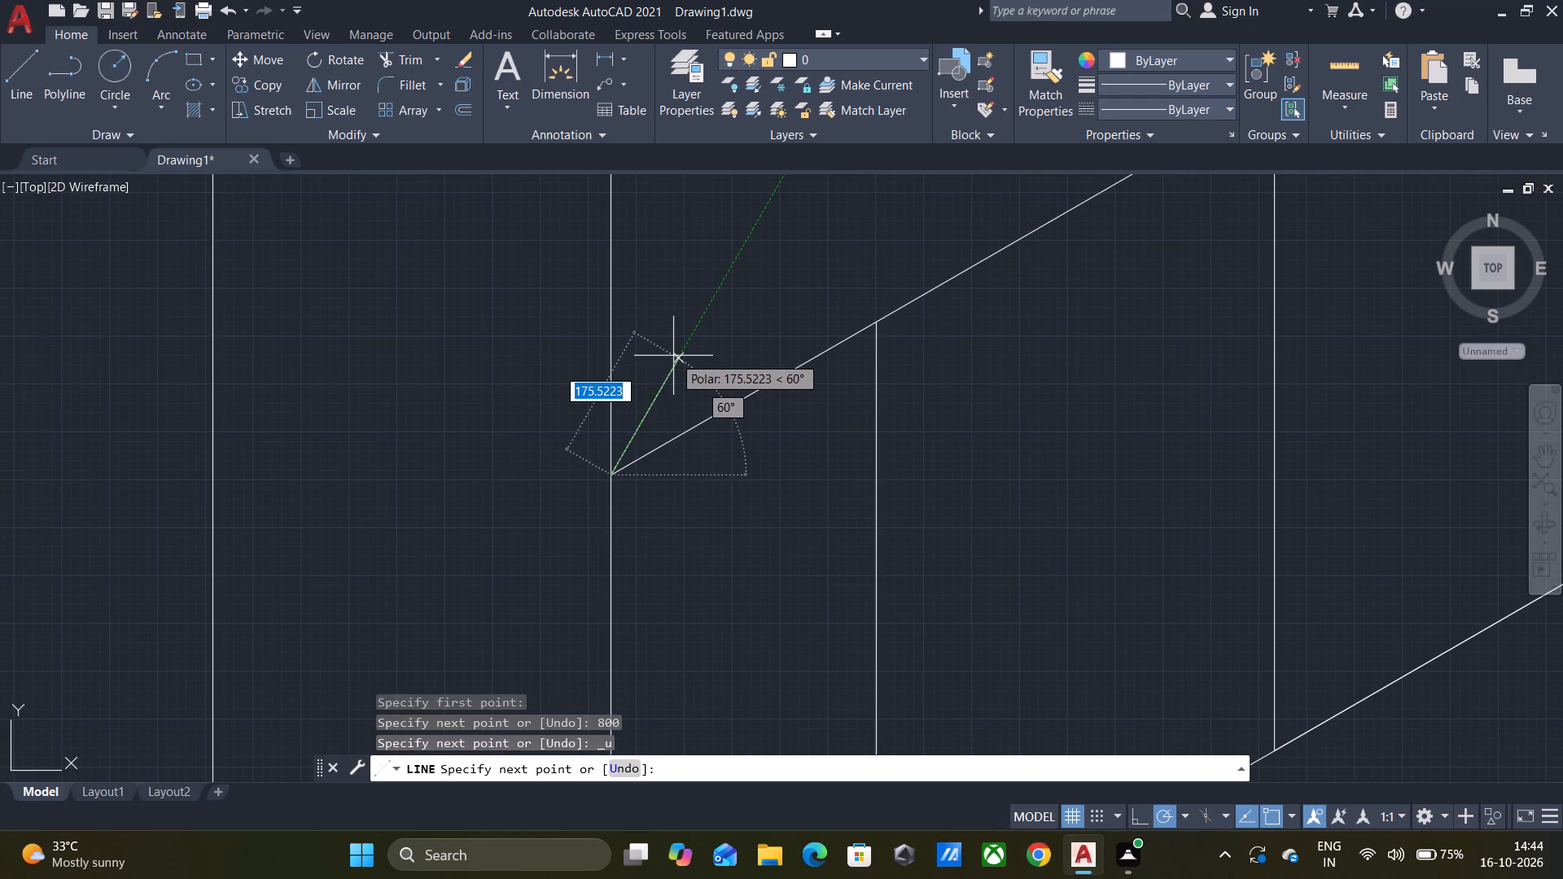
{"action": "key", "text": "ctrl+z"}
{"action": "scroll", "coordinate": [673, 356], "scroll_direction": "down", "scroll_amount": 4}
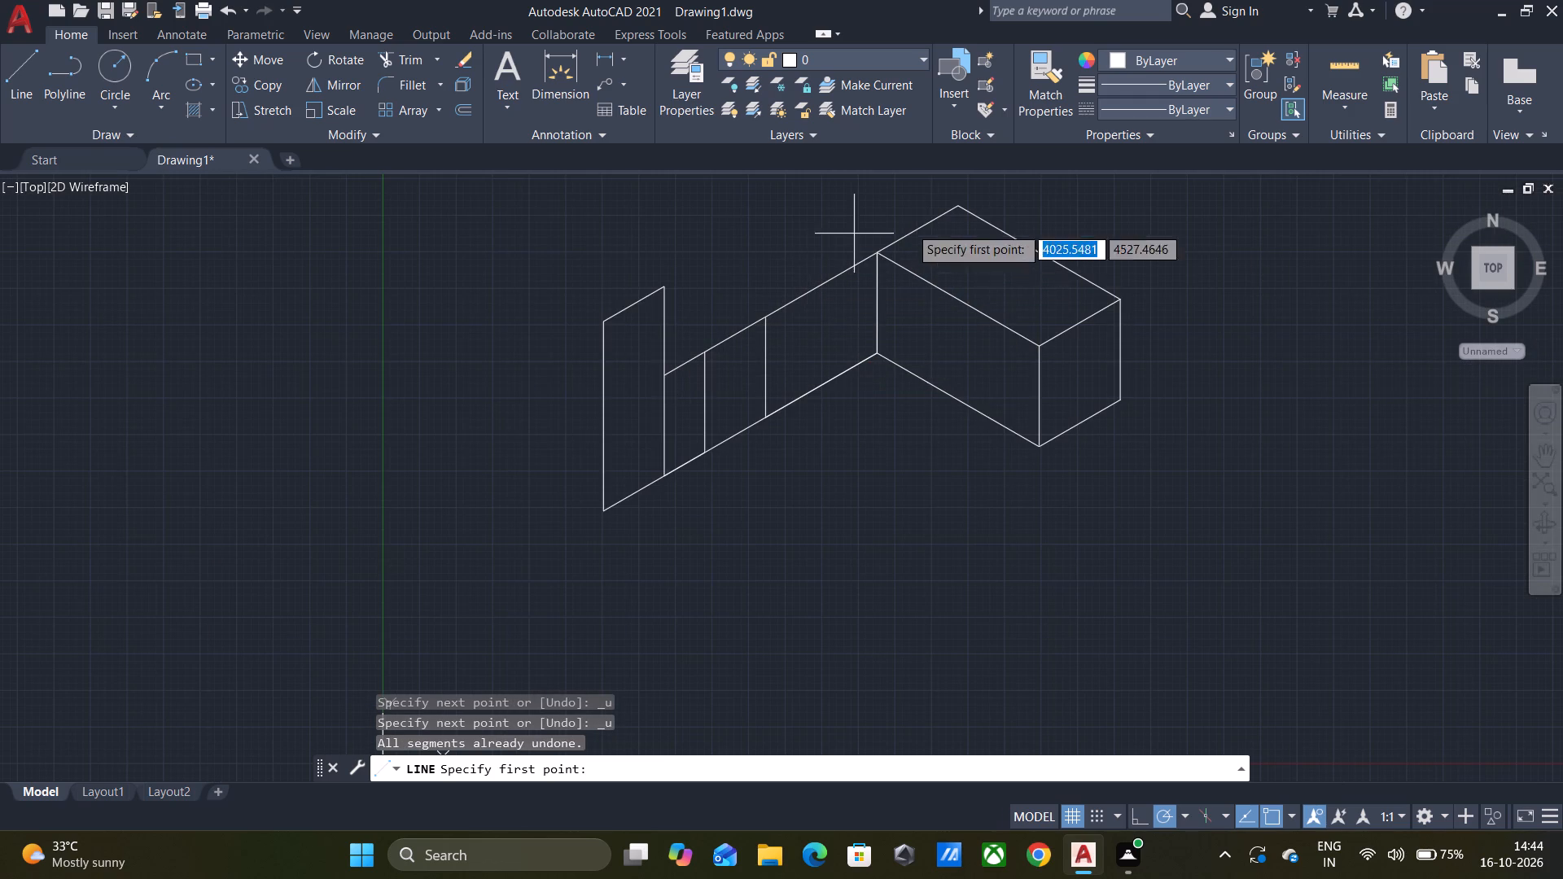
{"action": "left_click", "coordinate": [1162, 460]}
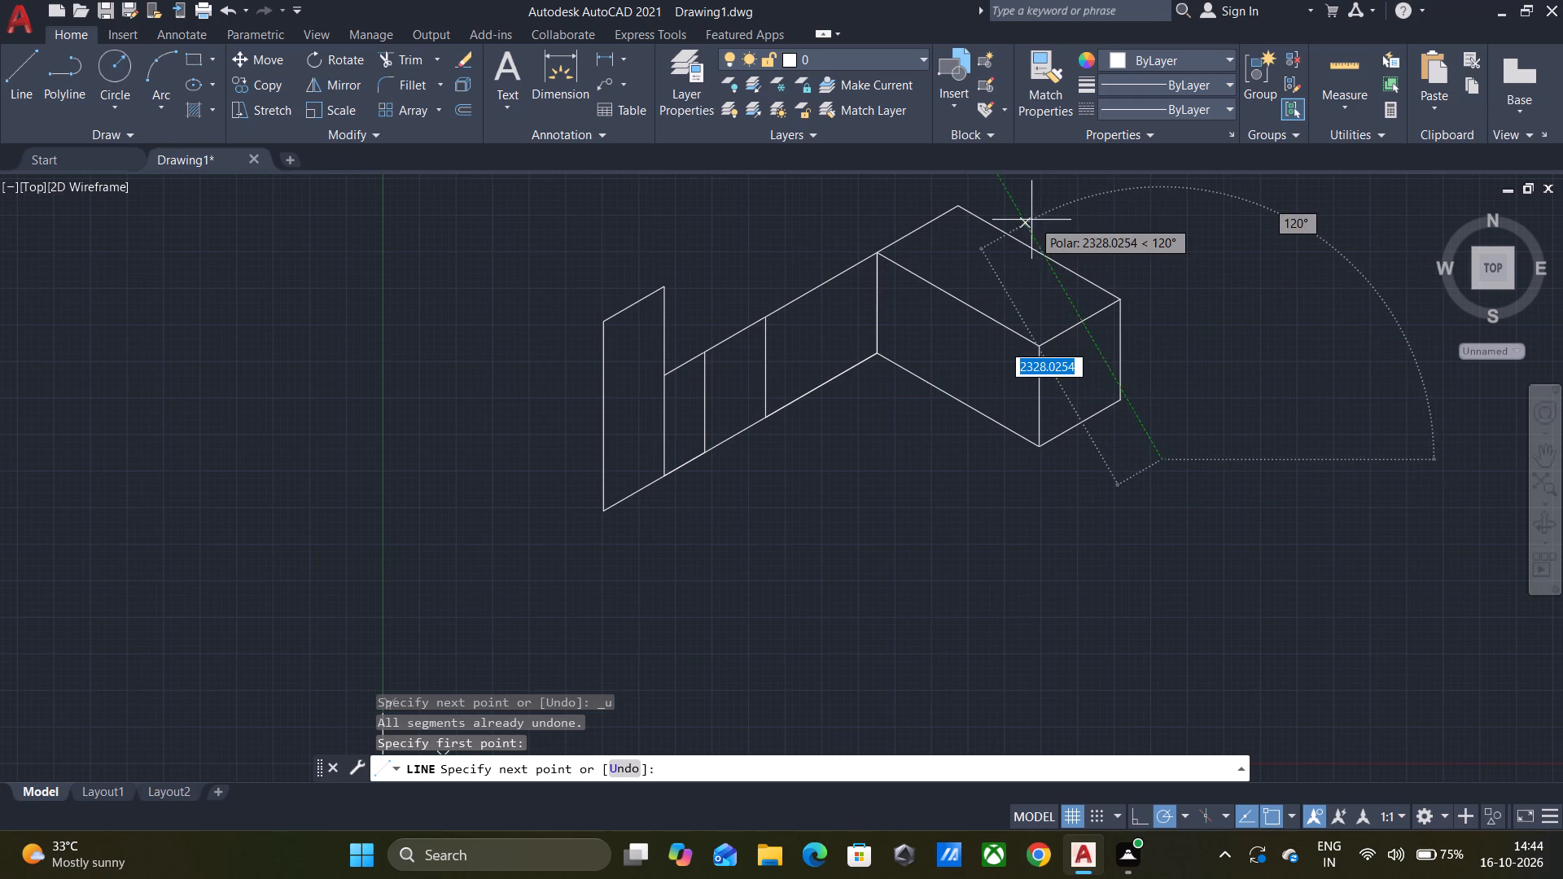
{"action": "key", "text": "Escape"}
Erase the five lines that form the block's top and end faces, keeping its long front face.
{"action": "left_click_drag", "start_coordinate": [1157, 449], "coordinate": [1149, 428]}
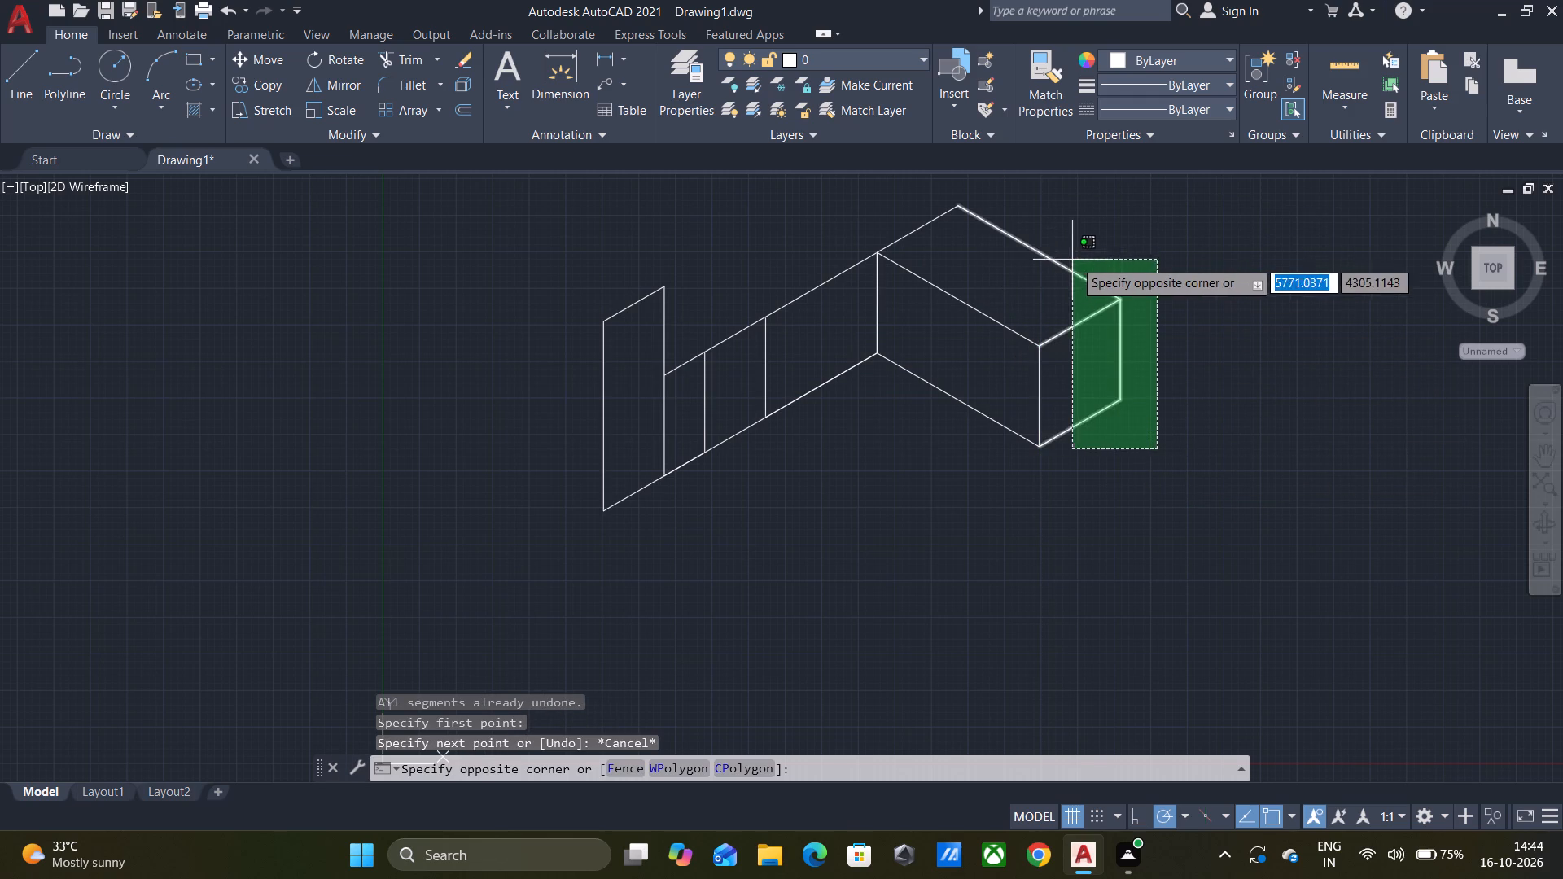
{"action": "left_click", "coordinate": [1071, 251]}
{"action": "key", "text": "Delete"}
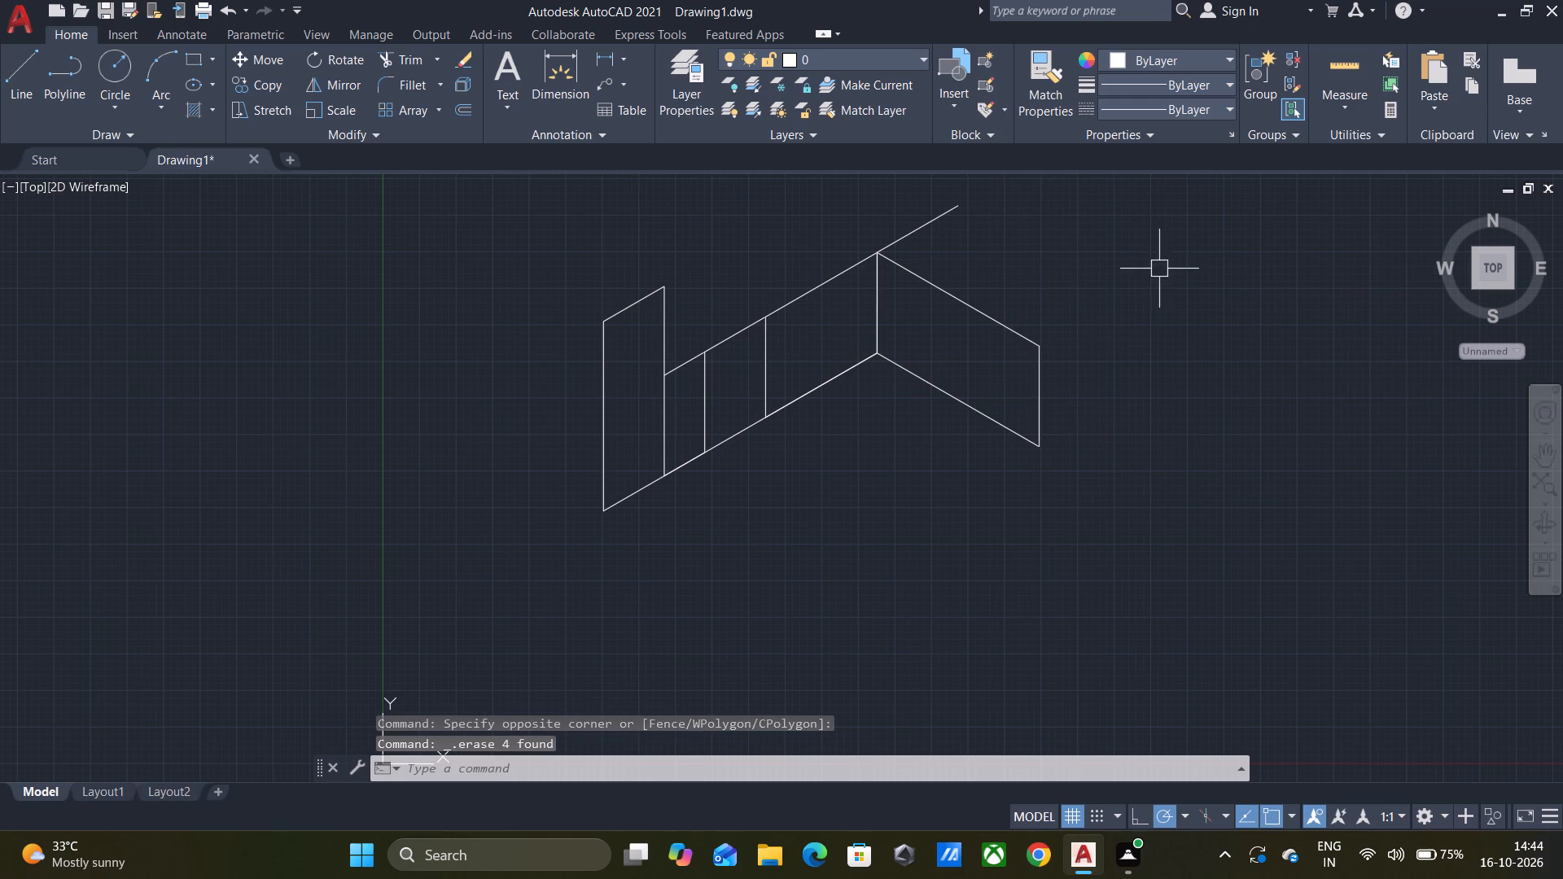
{"action": "left_click", "coordinate": [926, 225]}
{"action": "key", "text": "Delete"}
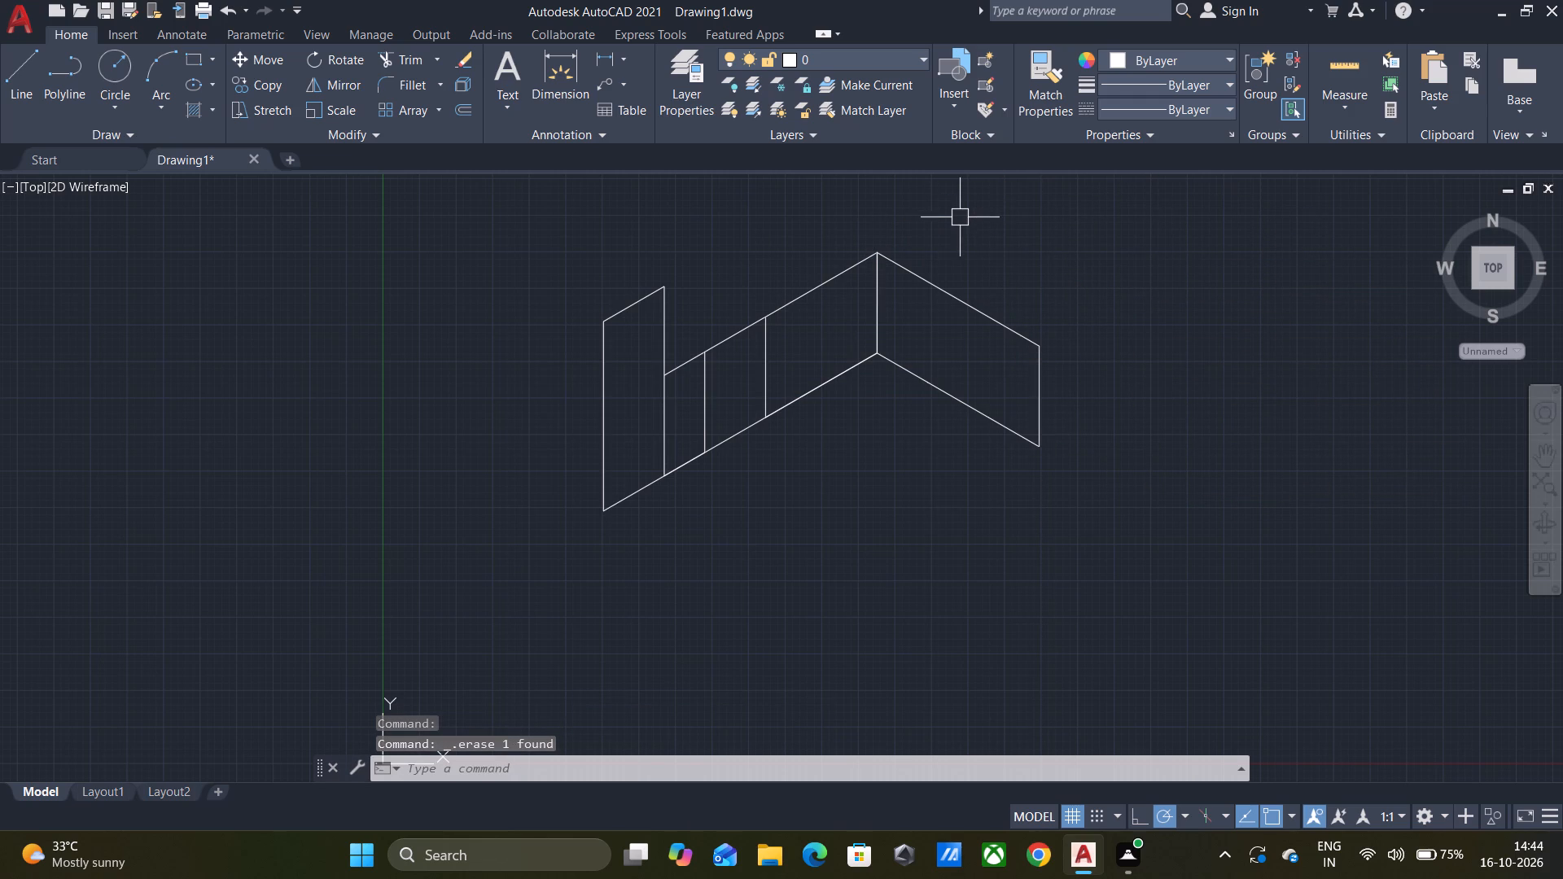
Draw a 300-unit line at 30° from the lower outer corner of the block's long front face.
{"action": "key", "text": "l"}
{"action": "key", "text": "Return"}
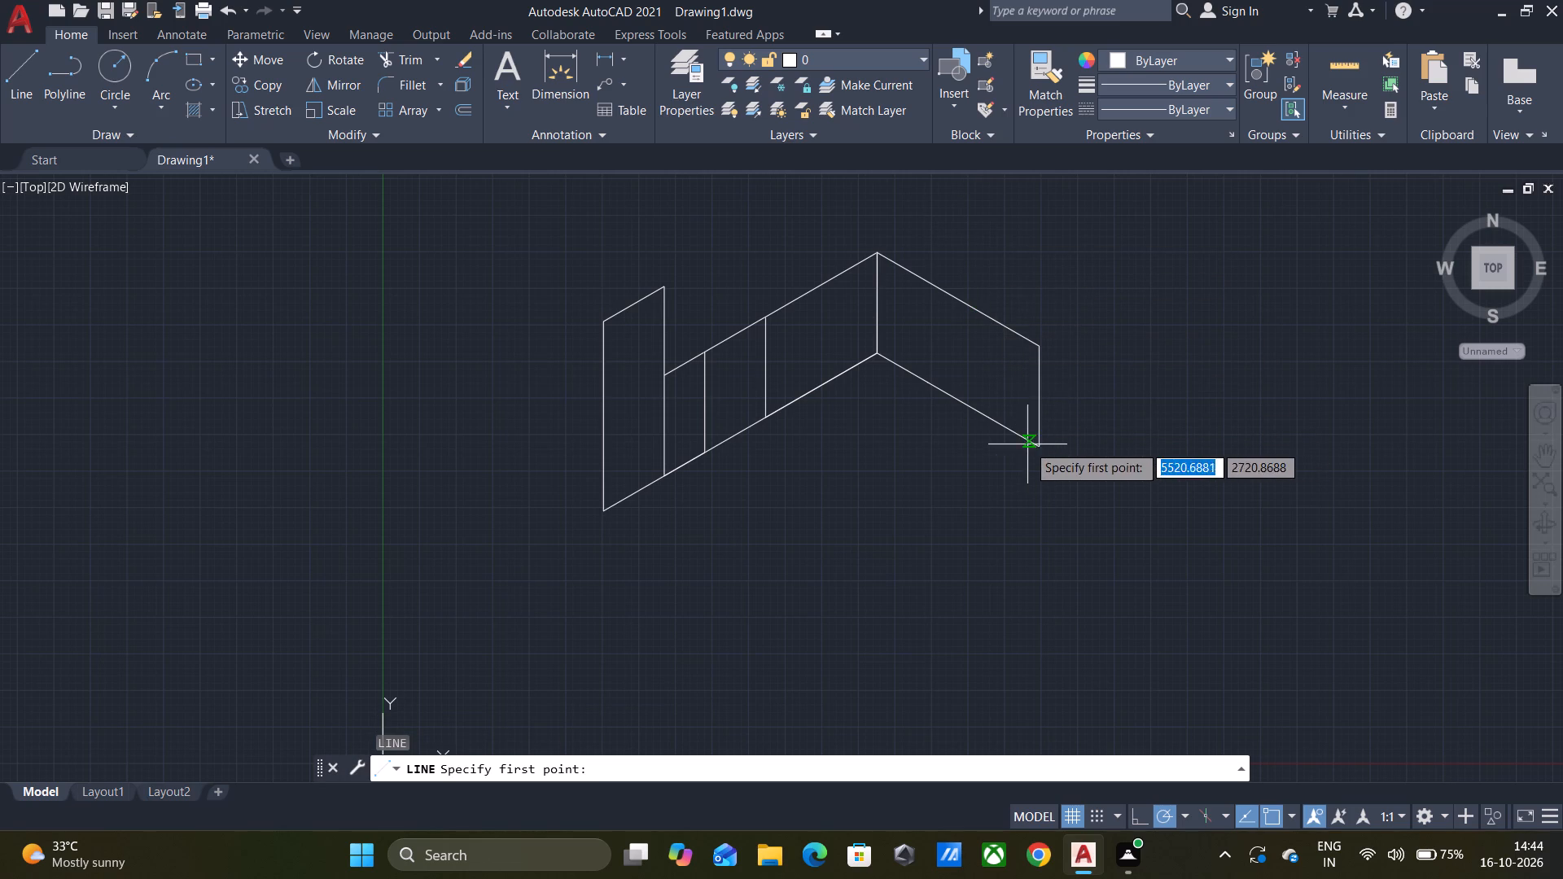
{"action": "left_click", "coordinate": [1044, 447]}
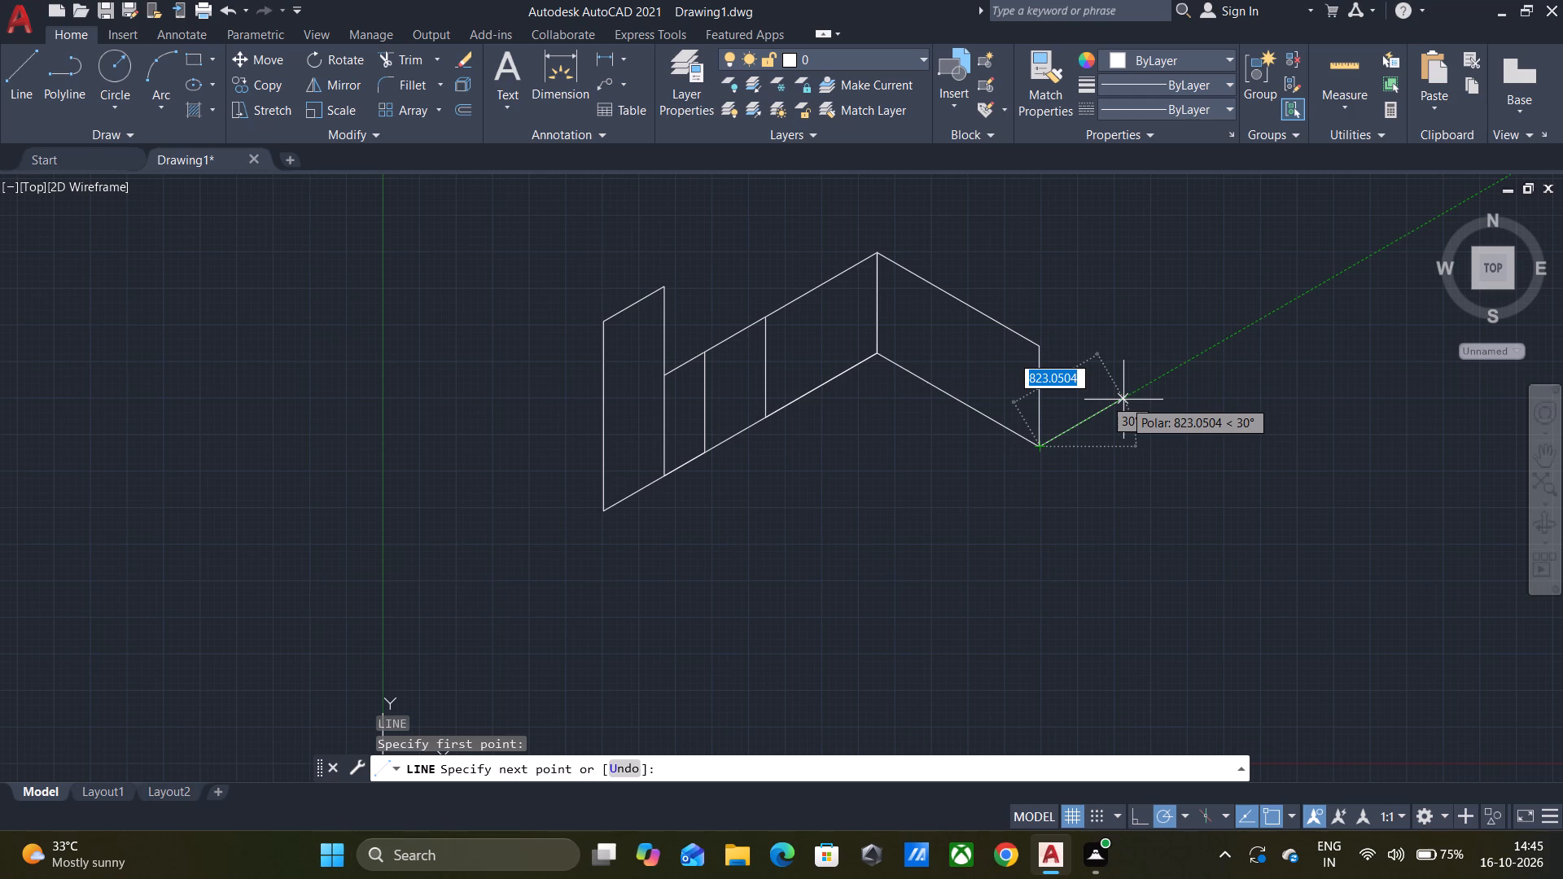
{"action": "type", "text": "300"}
{"action": "key", "text": "Return"}
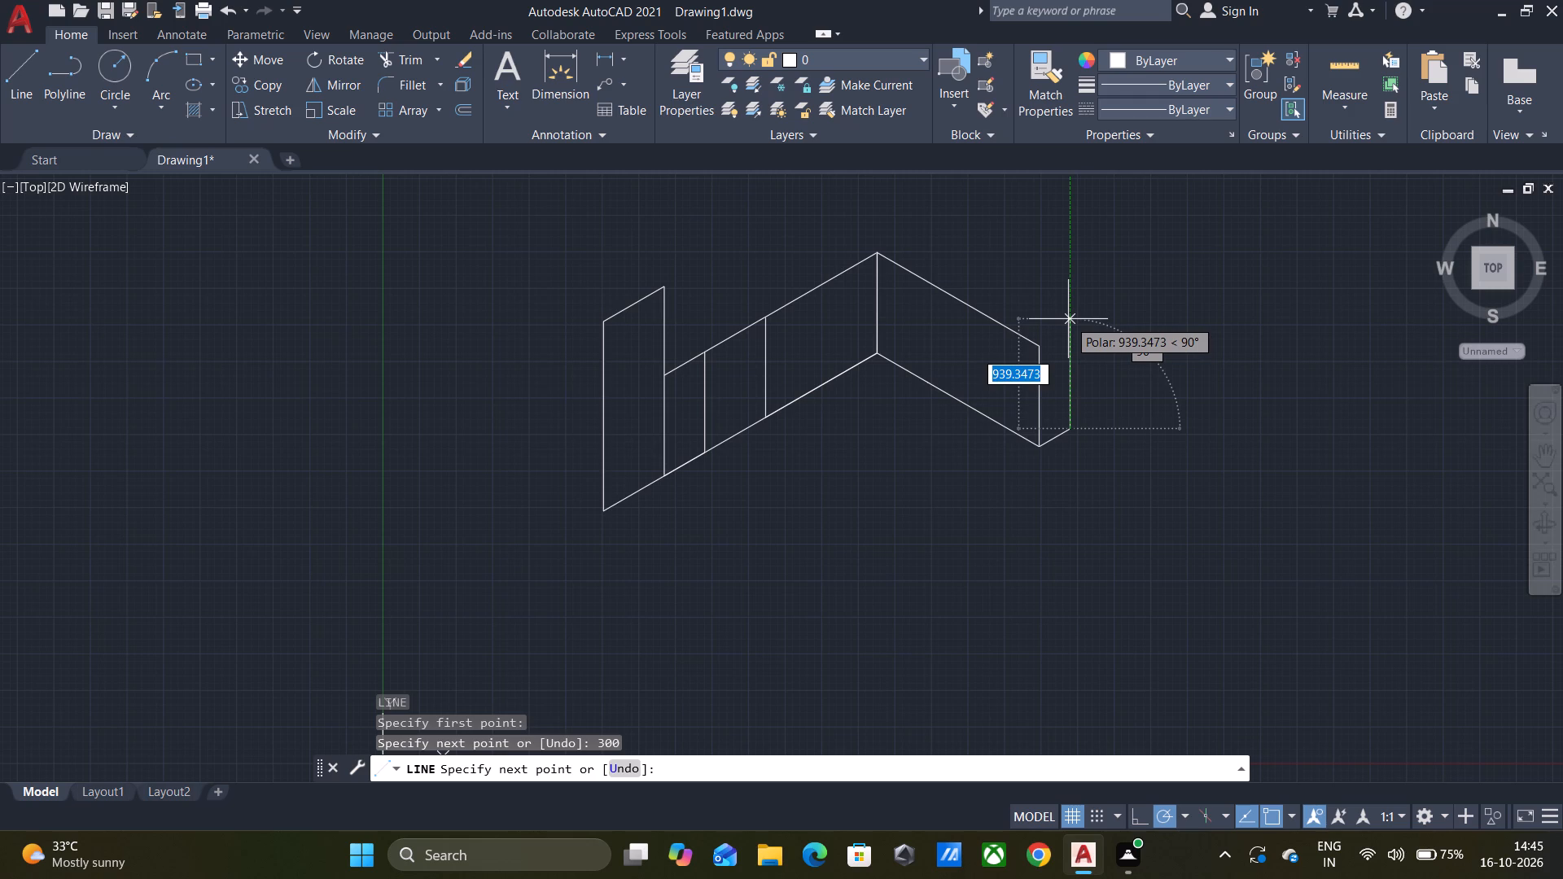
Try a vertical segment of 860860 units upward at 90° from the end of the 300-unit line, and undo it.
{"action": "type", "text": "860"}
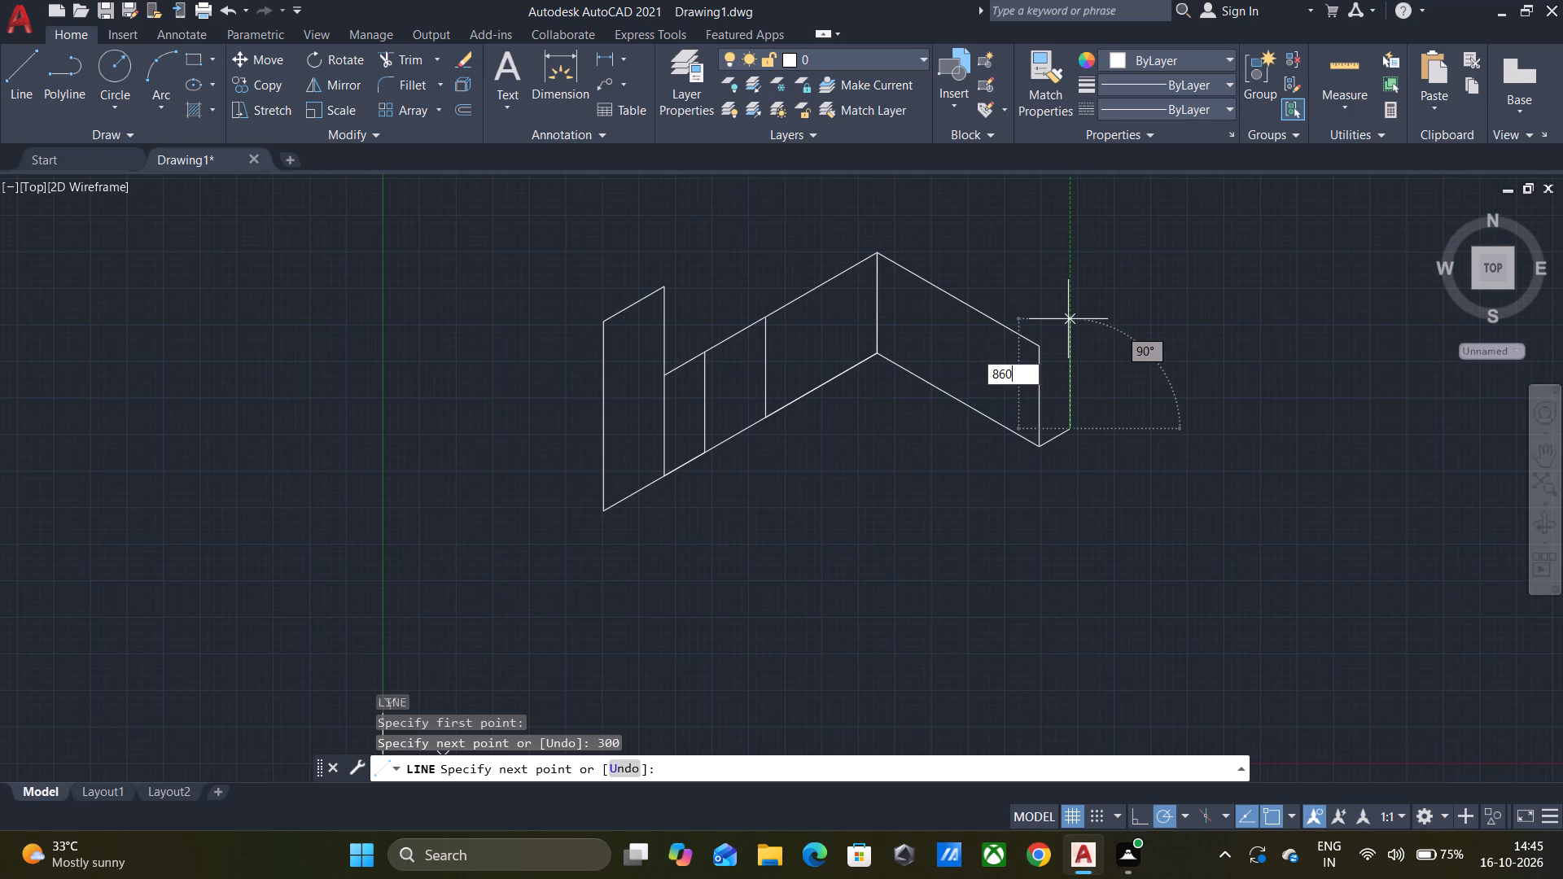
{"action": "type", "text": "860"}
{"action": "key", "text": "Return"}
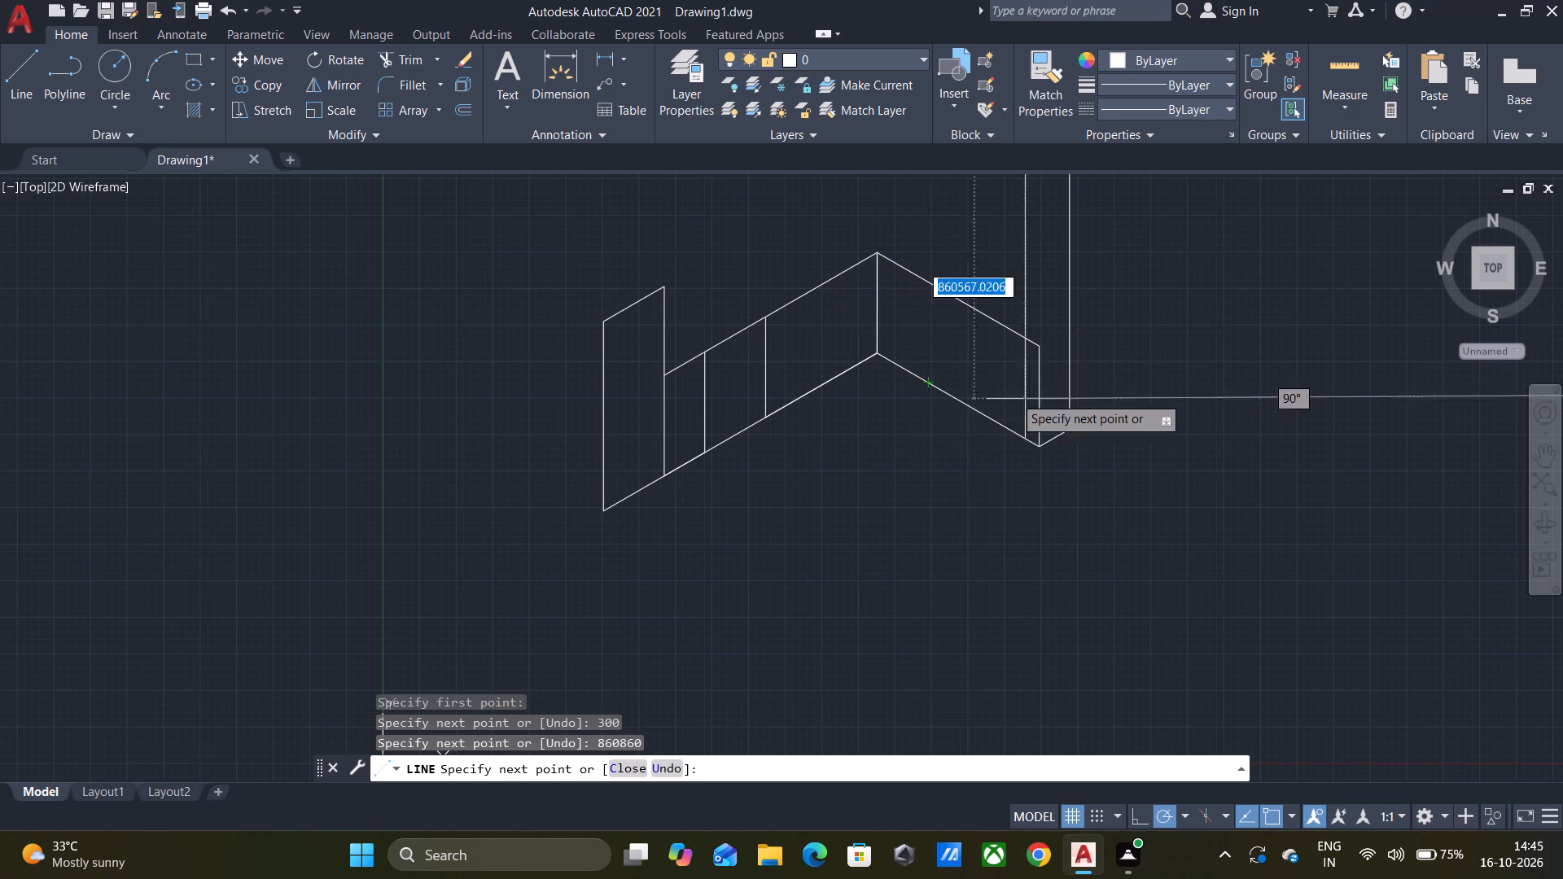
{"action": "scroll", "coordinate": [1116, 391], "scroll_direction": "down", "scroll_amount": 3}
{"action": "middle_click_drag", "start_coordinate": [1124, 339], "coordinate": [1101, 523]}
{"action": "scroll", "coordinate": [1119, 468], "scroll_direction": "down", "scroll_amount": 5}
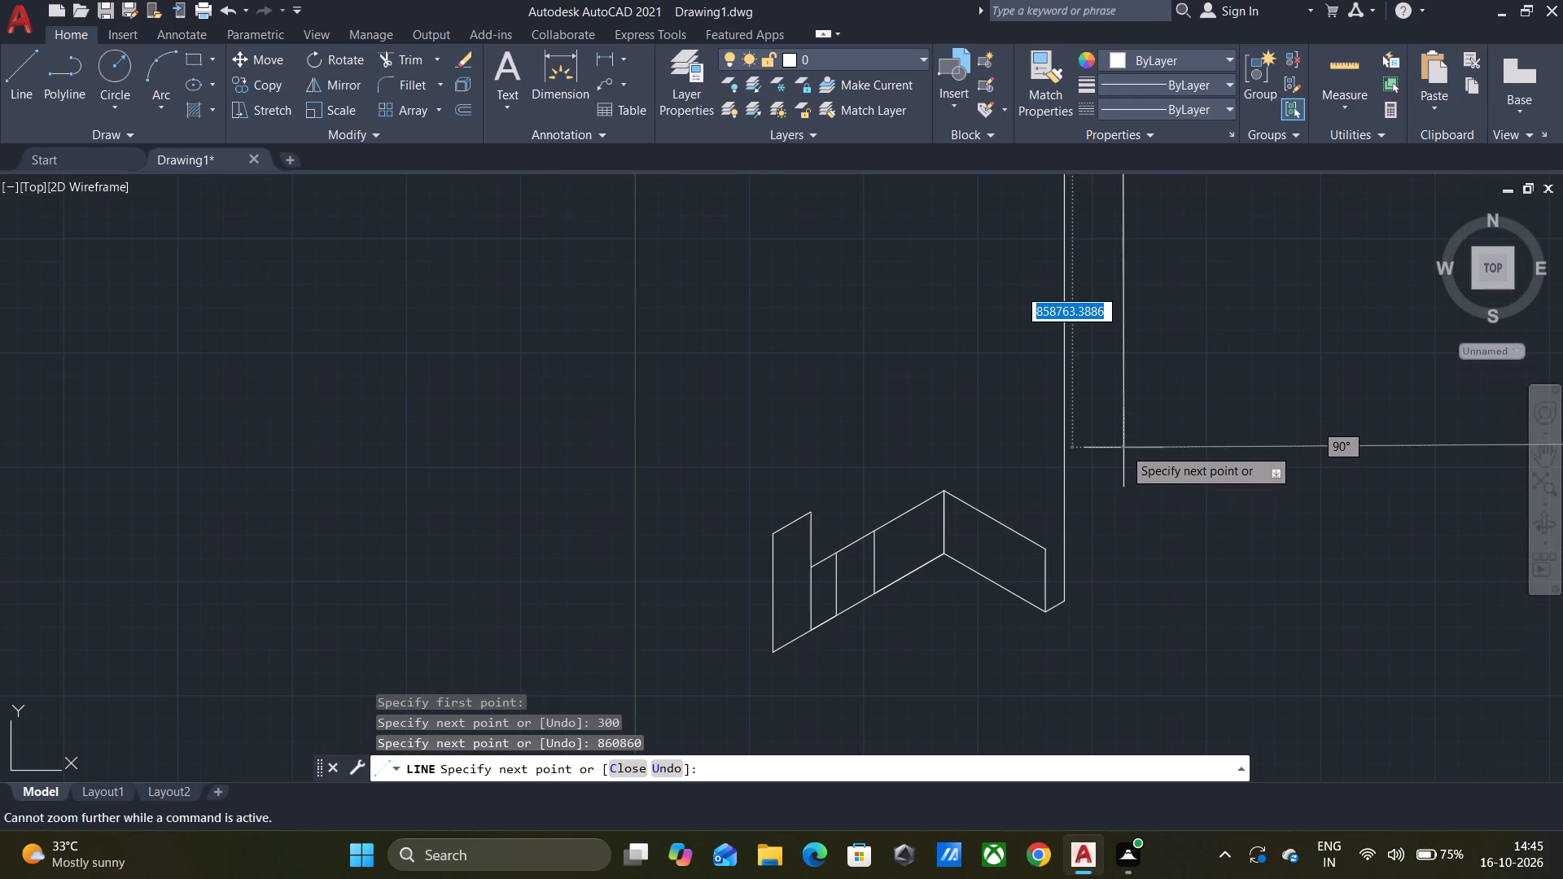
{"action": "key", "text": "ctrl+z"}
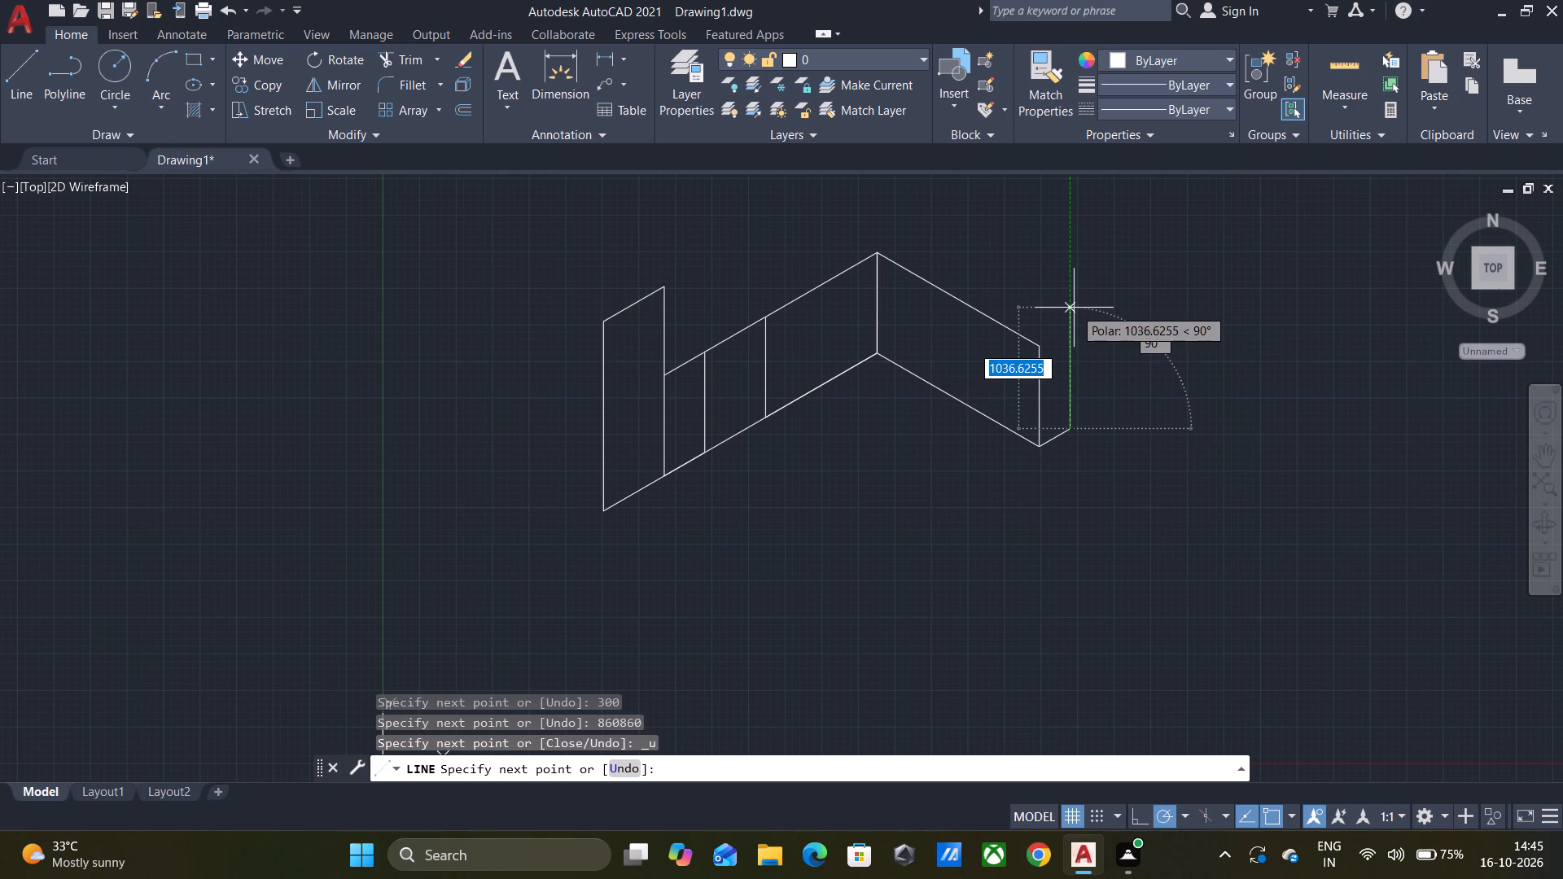
Complete the narrow end face with segments of 860 units upward at 90° and 300 units back at 210° to the front face's upper corner.
{"action": "type", "text": "860"}
{"action": "key", "text": "Return"}
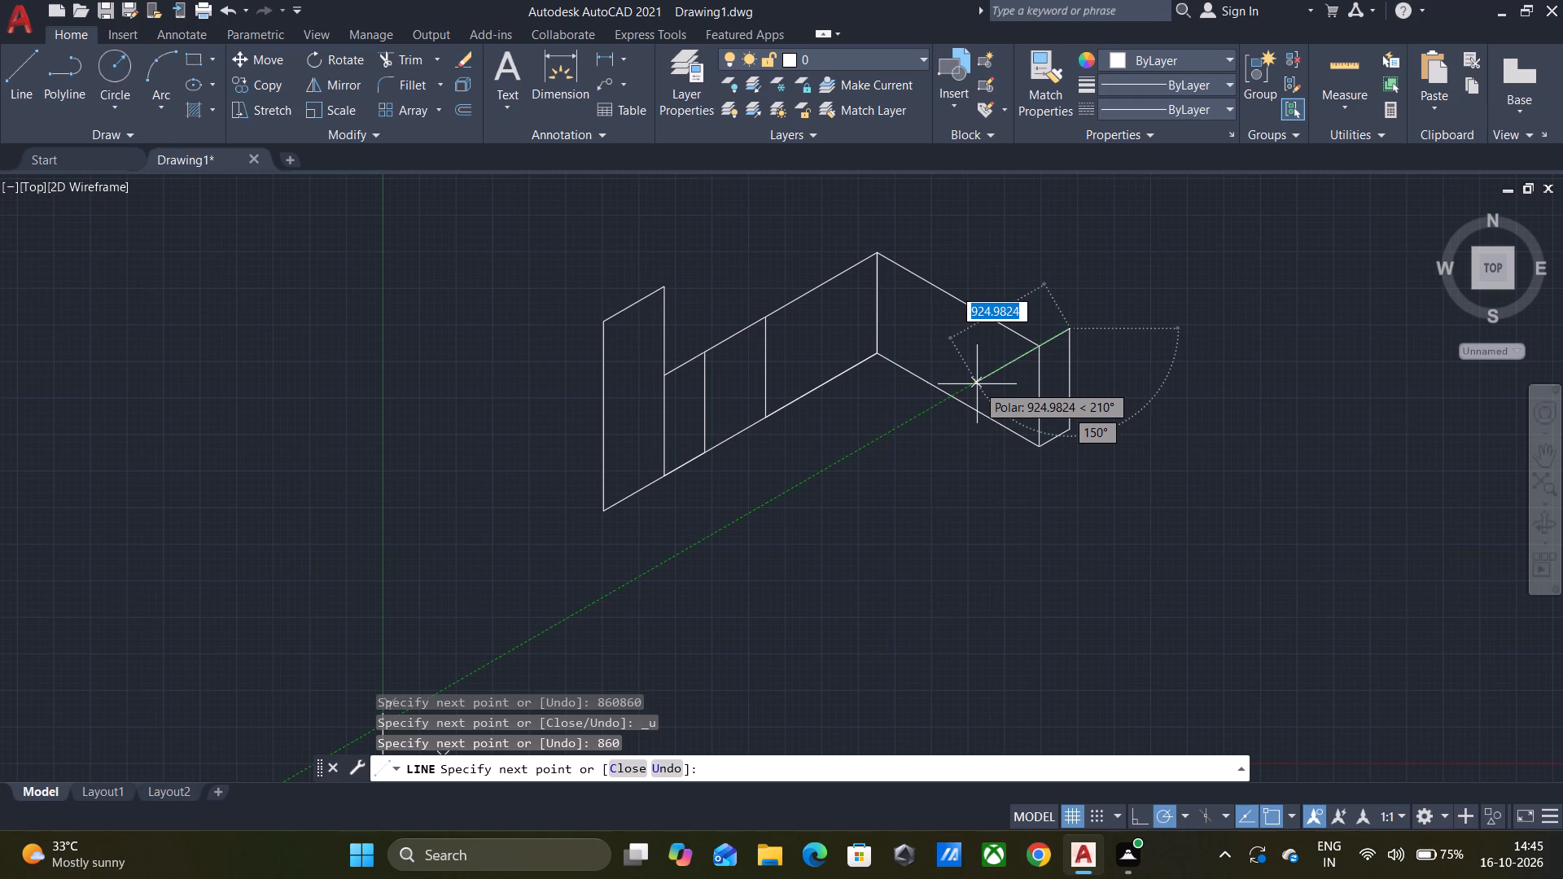
{"action": "type", "text": "300"}
{"action": "key", "text": "Return"}
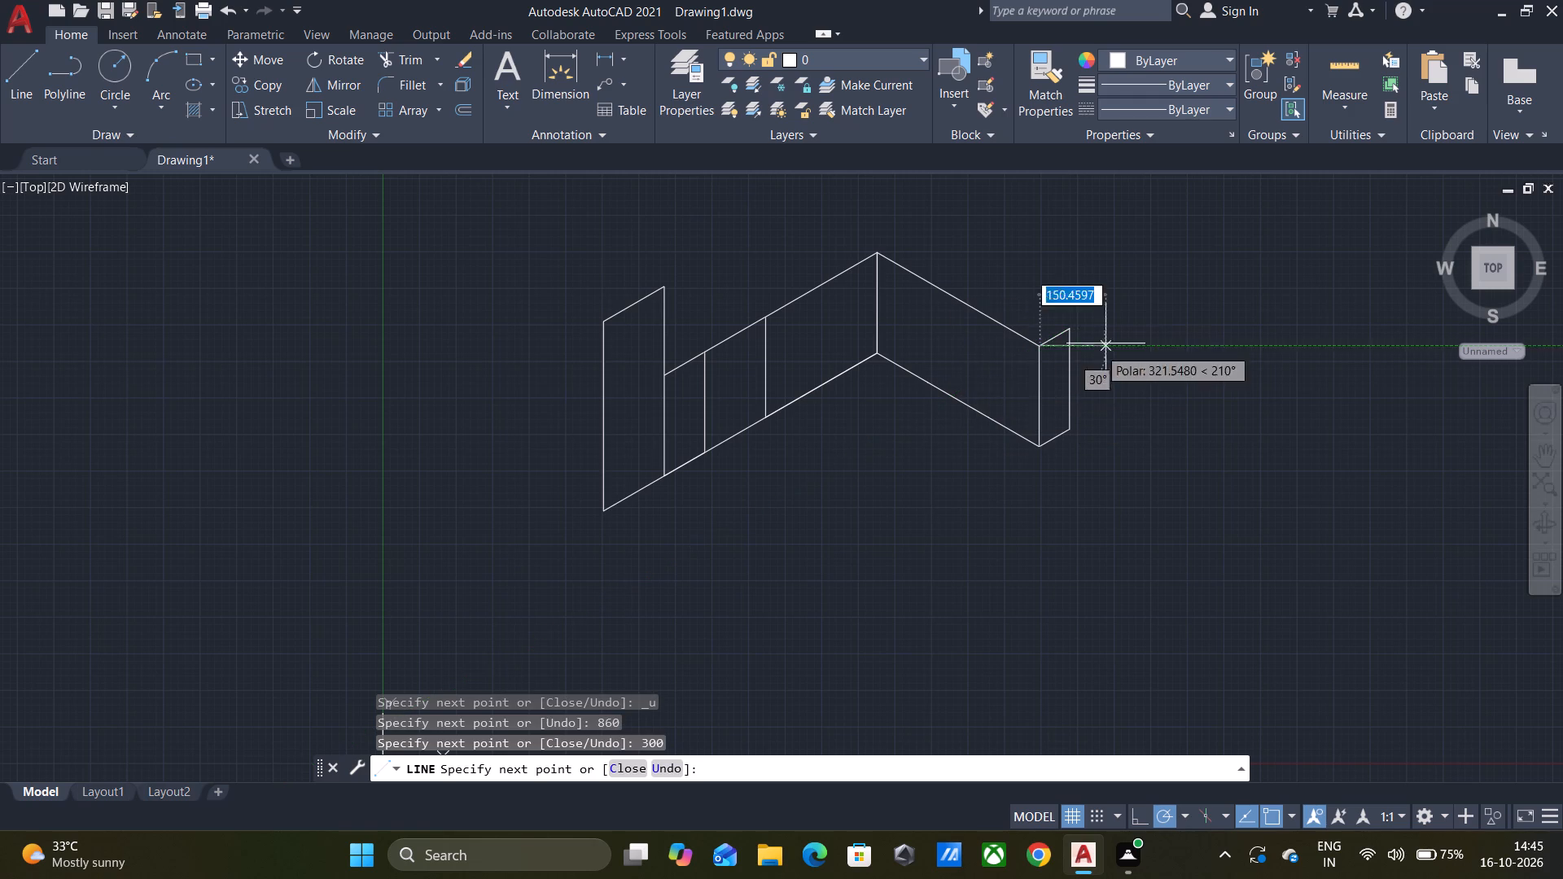
{"action": "key", "text": "space"}
Start a line upward along the tall panel's vertical edge from the point where the 400-unit line meets it.
{"action": "key", "text": "l"}
{"action": "key", "text": "Return"}
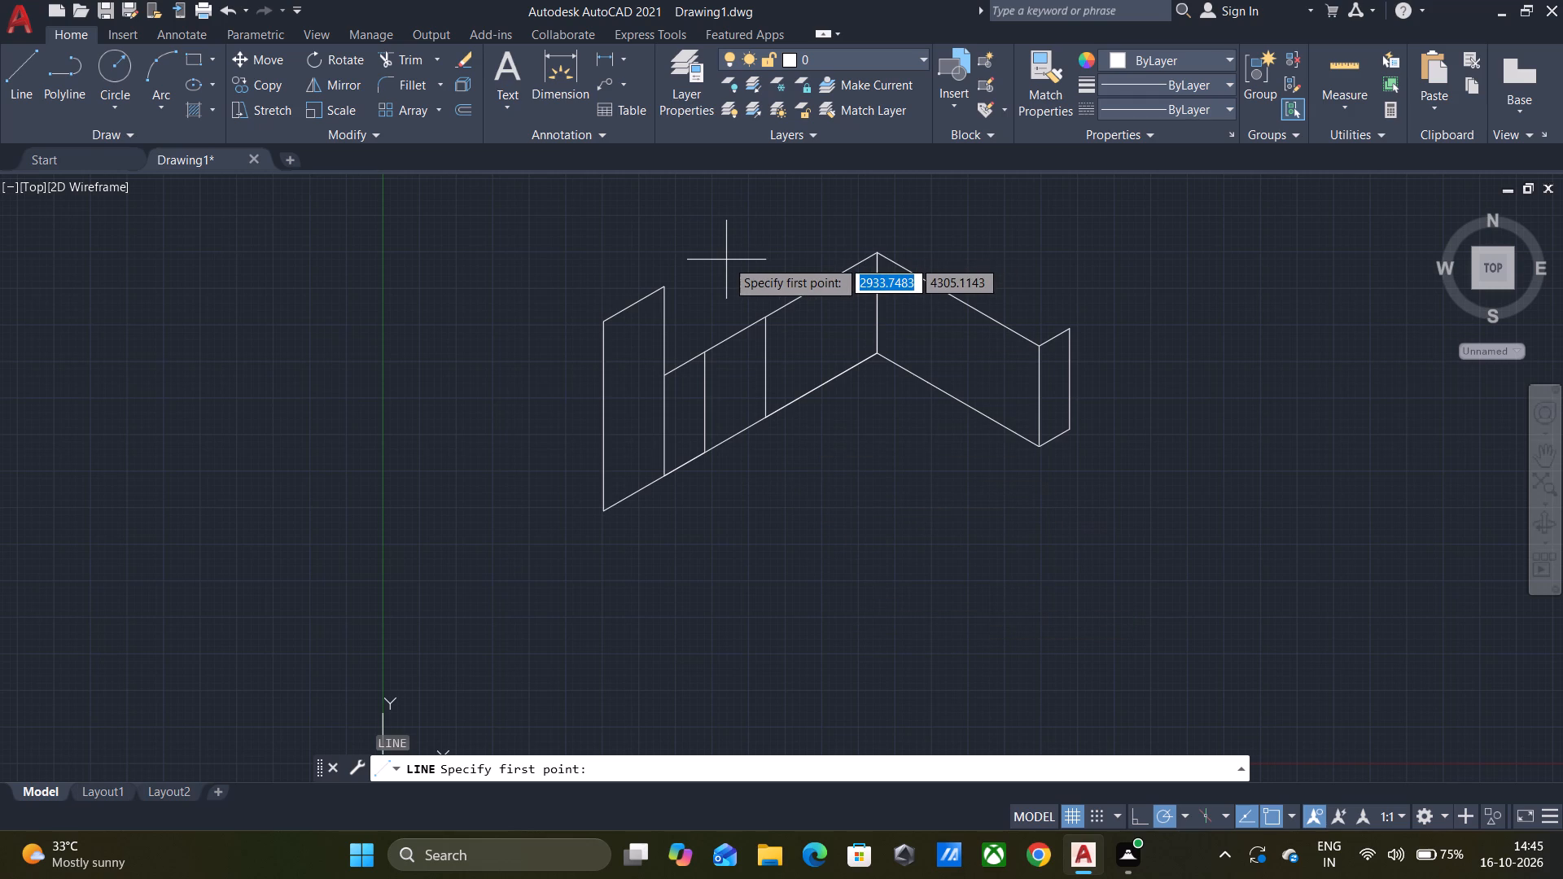
{"action": "left_click", "coordinate": [663, 376]}
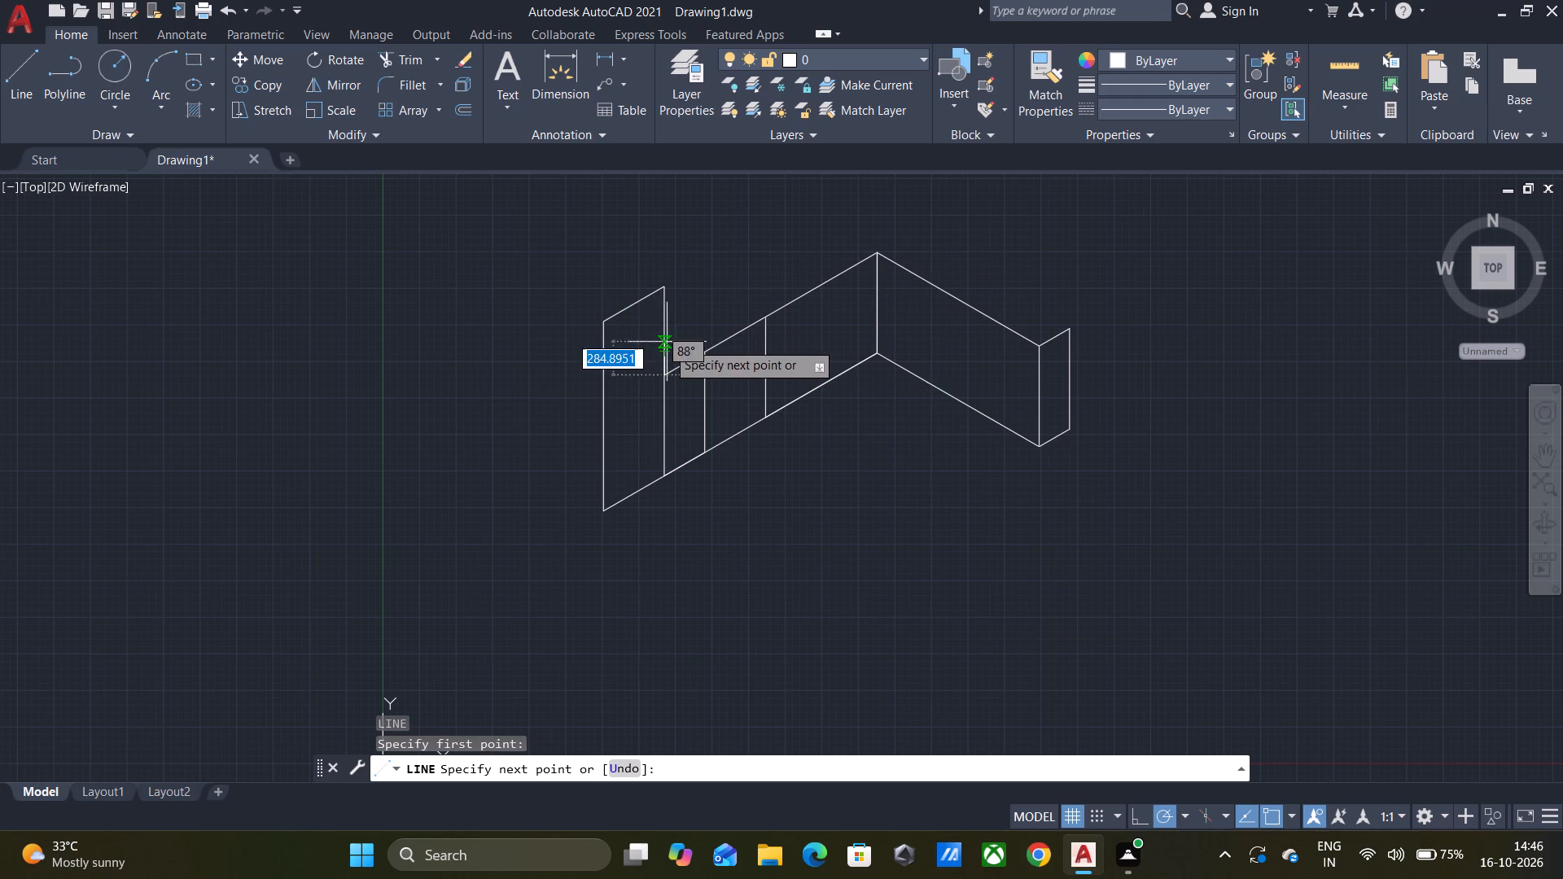
{"action": "scroll", "coordinate": [667, 339], "scroll_direction": "up", "scroll_amount": 5}
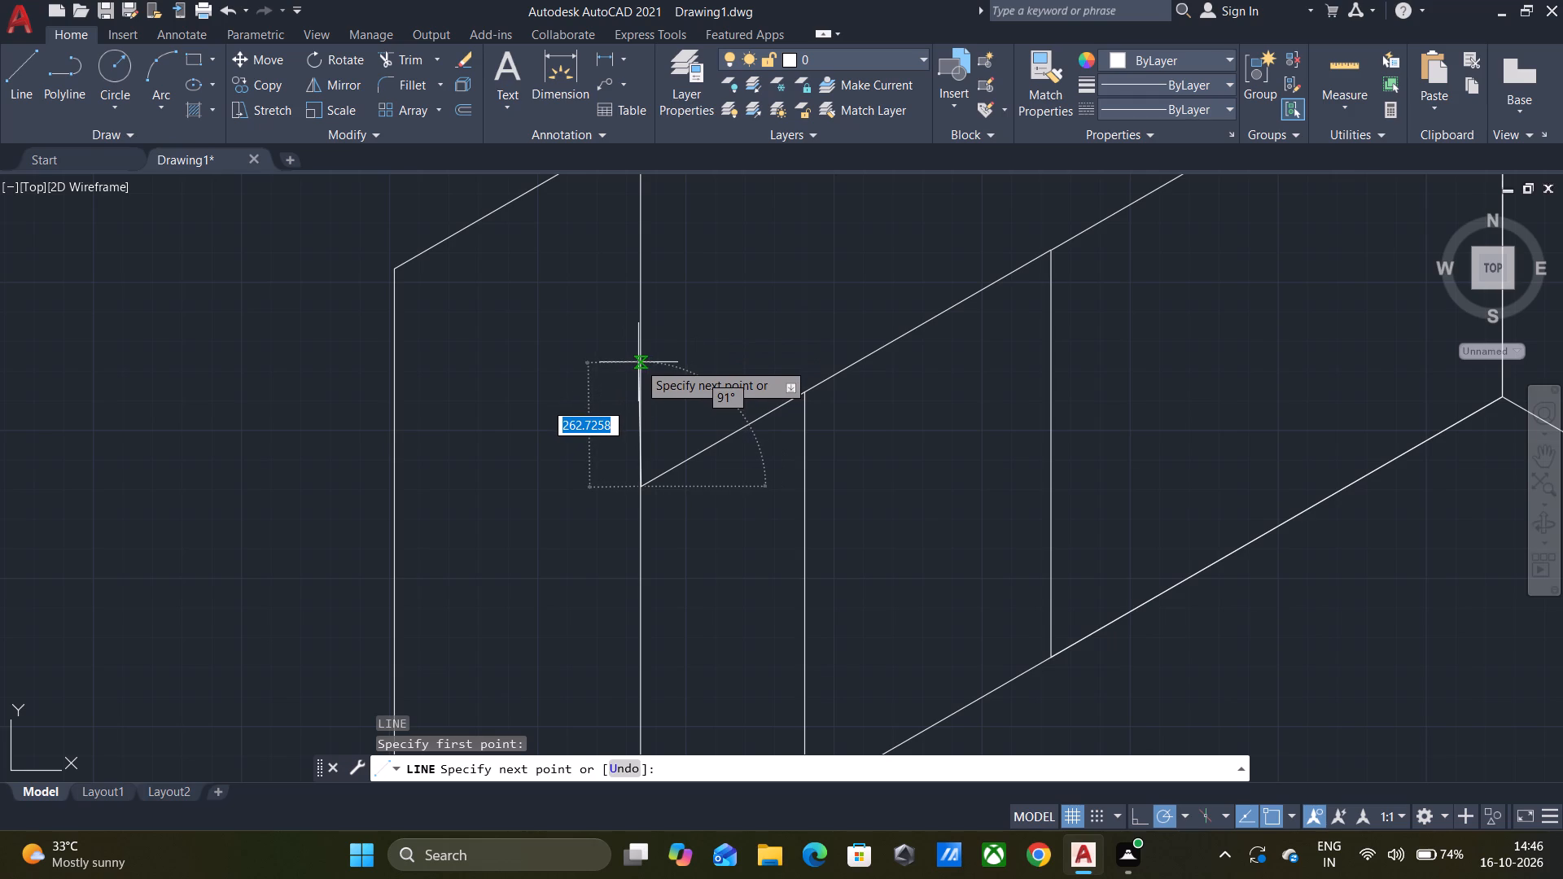
{"action": "scroll", "coordinate": [638, 362], "scroll_direction": "up", "scroll_amount": 2}
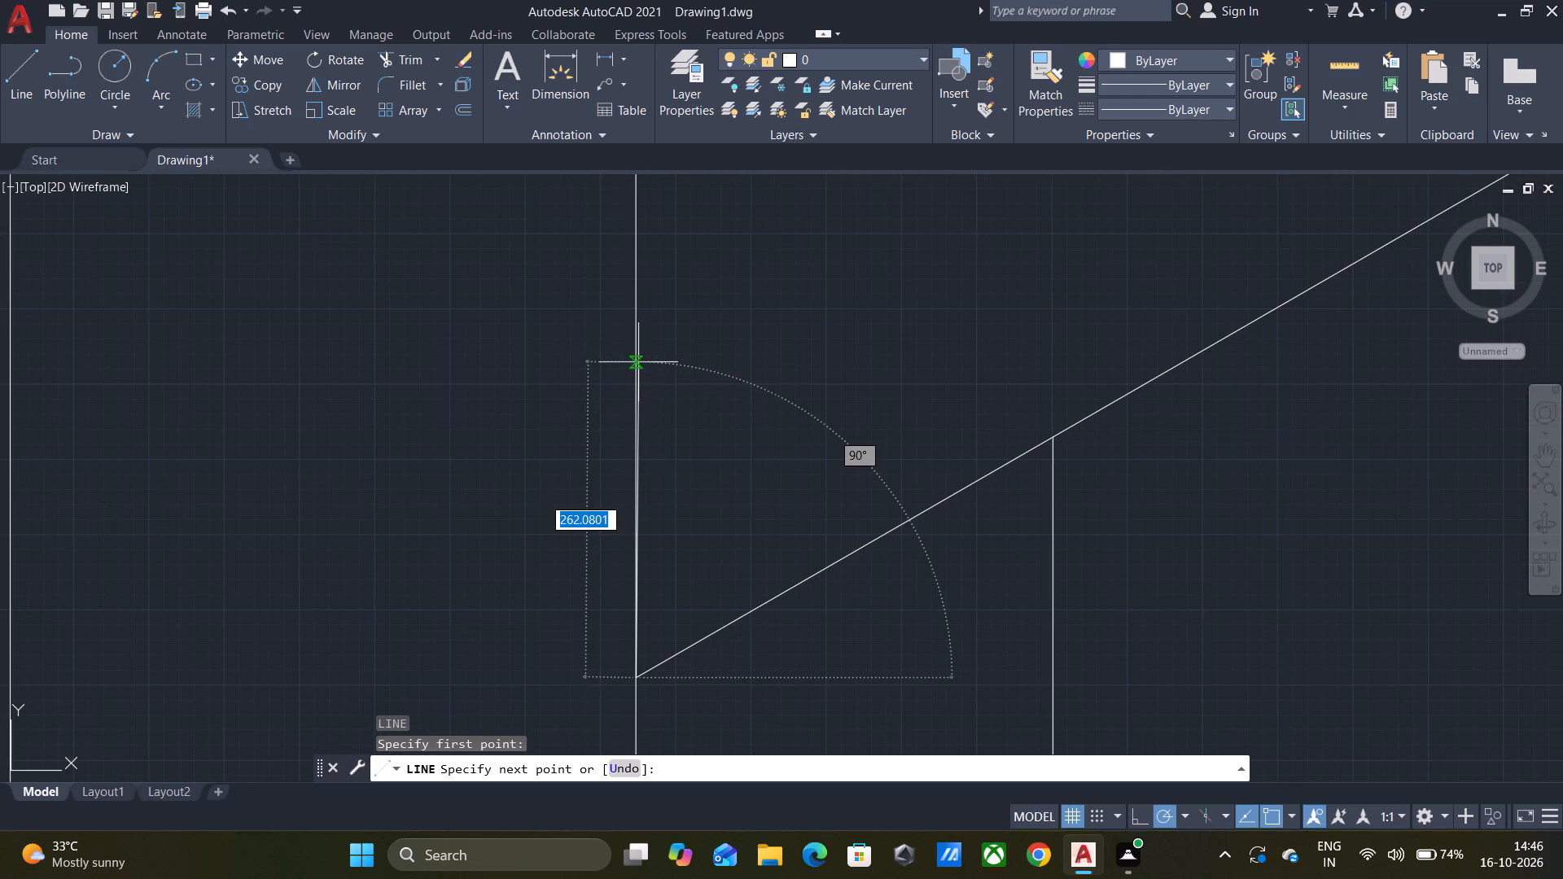
{"action": "scroll", "coordinate": [638, 362], "scroll_direction": "down", "scroll_amount": 2}
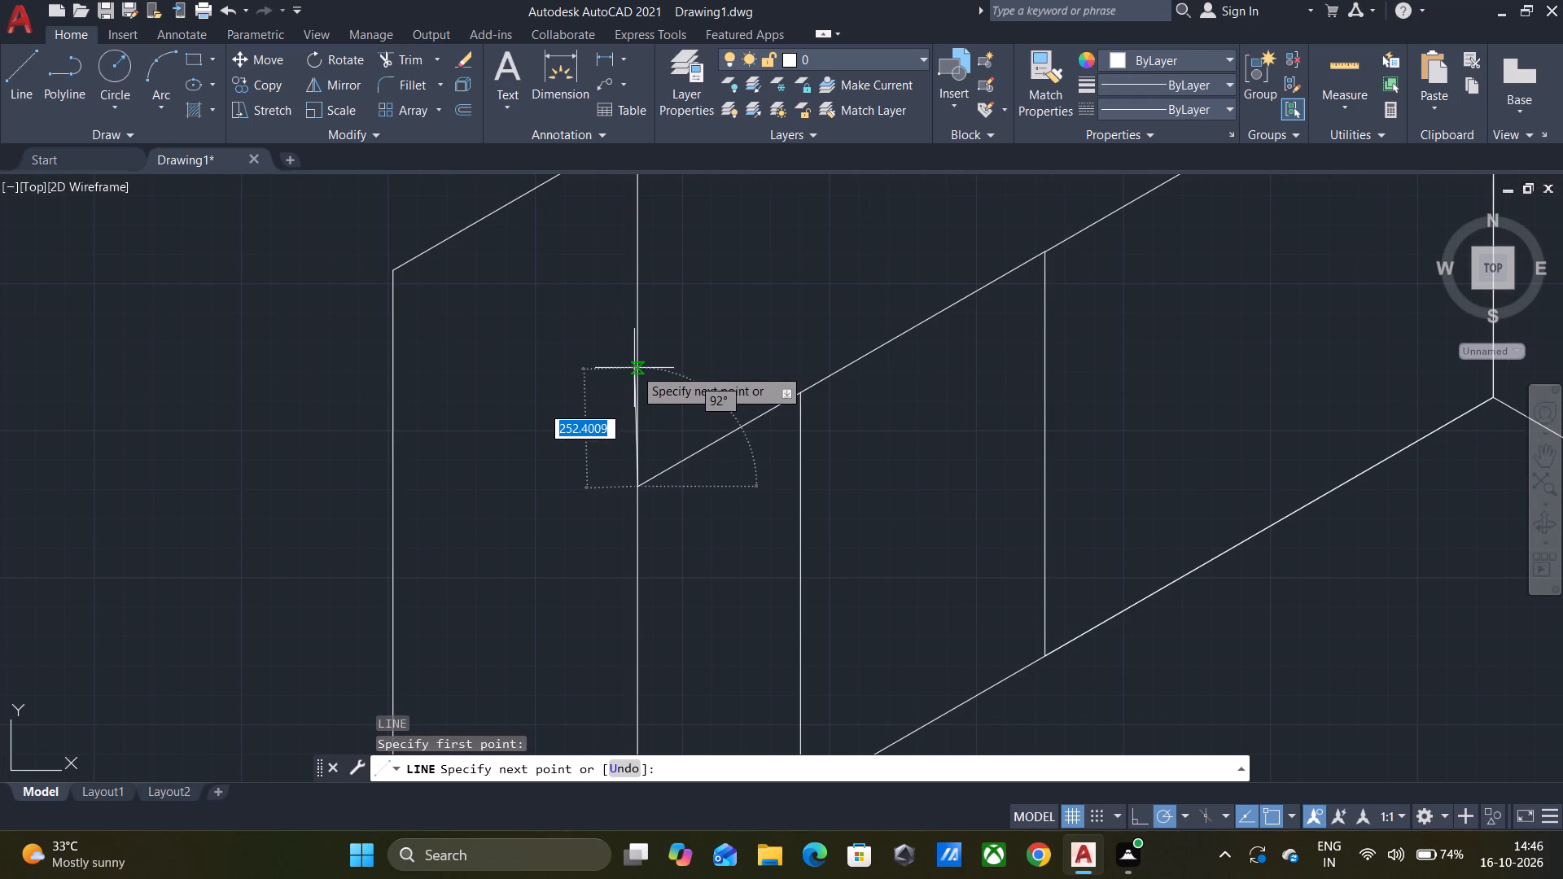
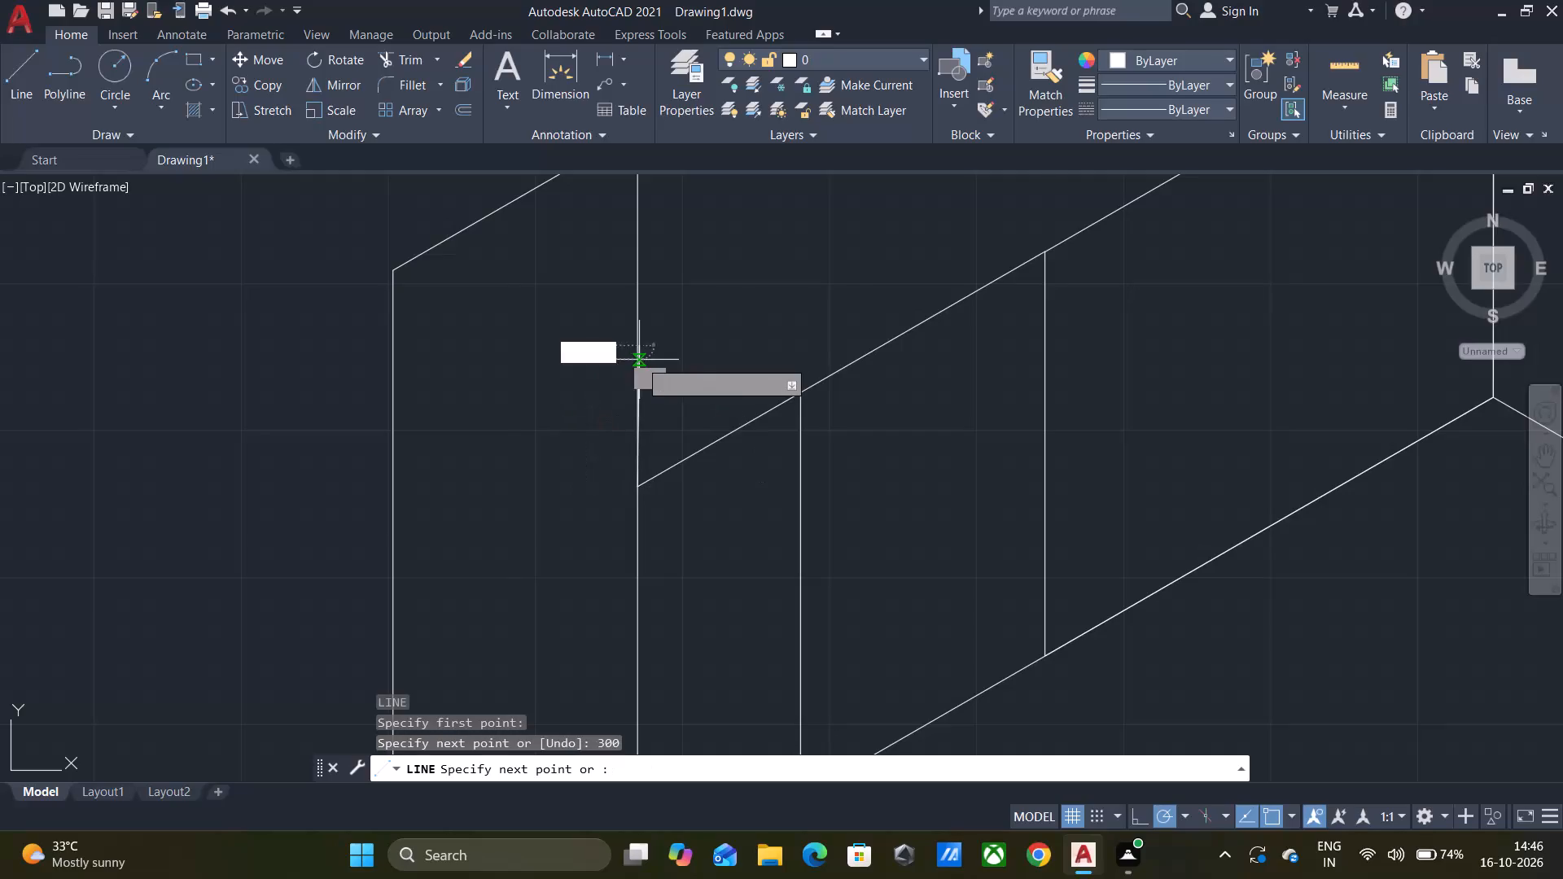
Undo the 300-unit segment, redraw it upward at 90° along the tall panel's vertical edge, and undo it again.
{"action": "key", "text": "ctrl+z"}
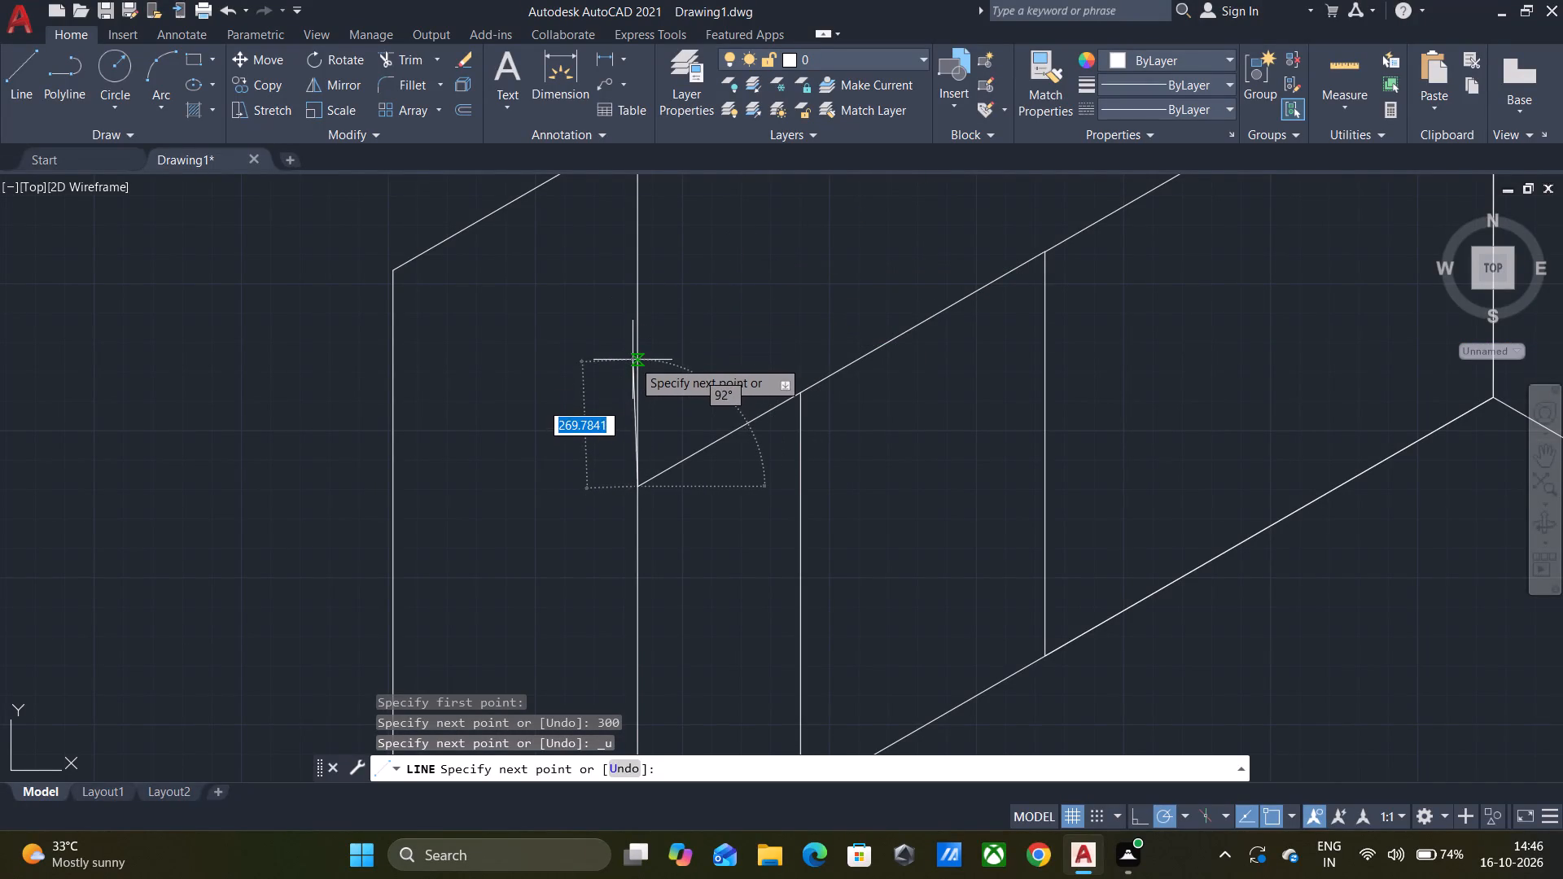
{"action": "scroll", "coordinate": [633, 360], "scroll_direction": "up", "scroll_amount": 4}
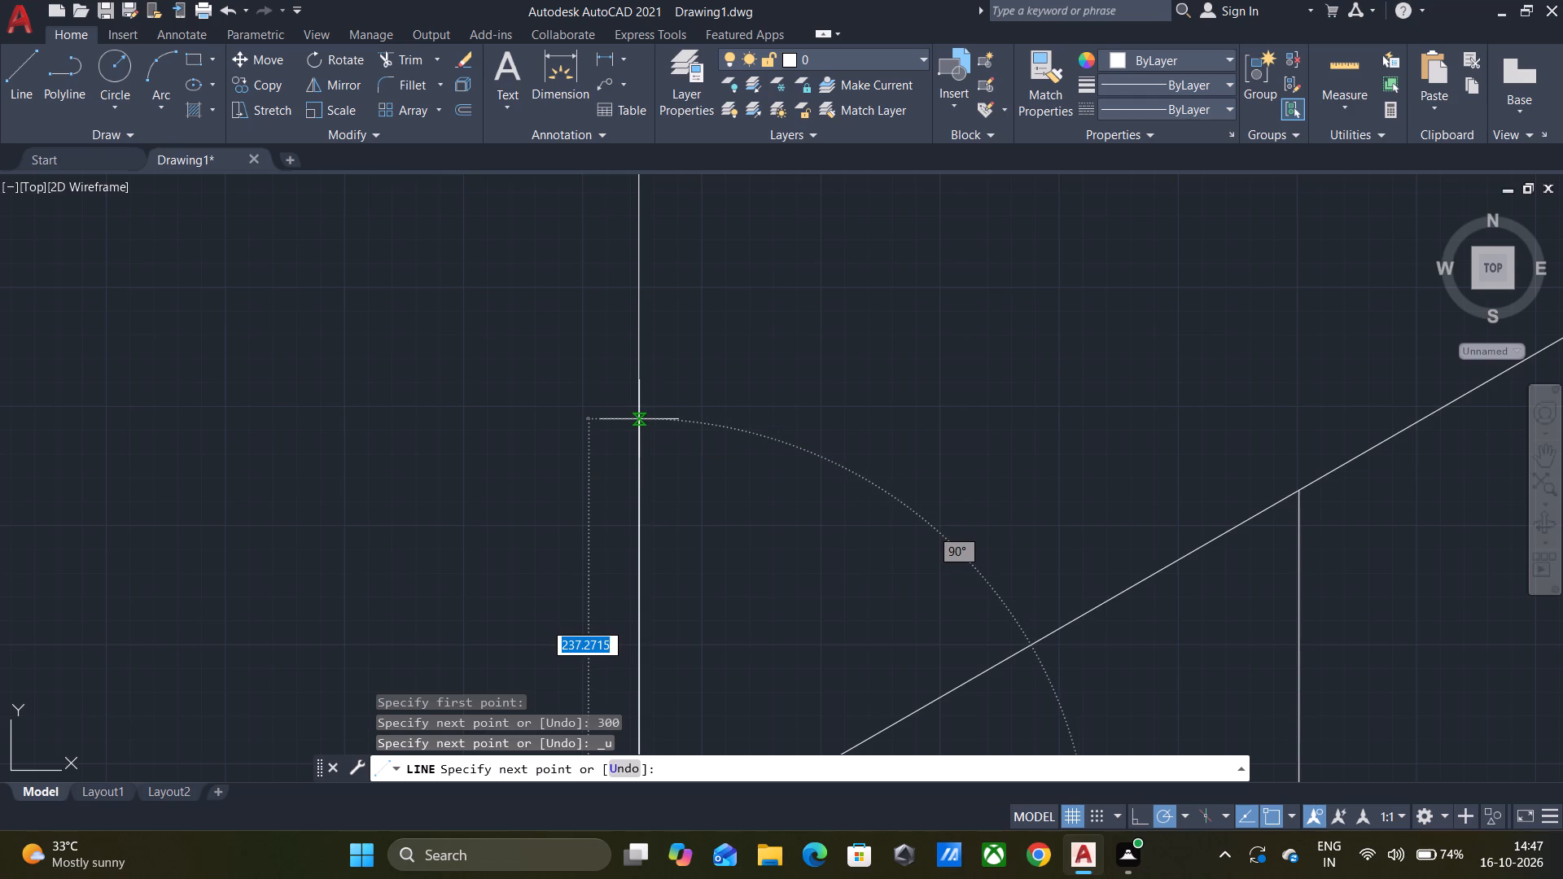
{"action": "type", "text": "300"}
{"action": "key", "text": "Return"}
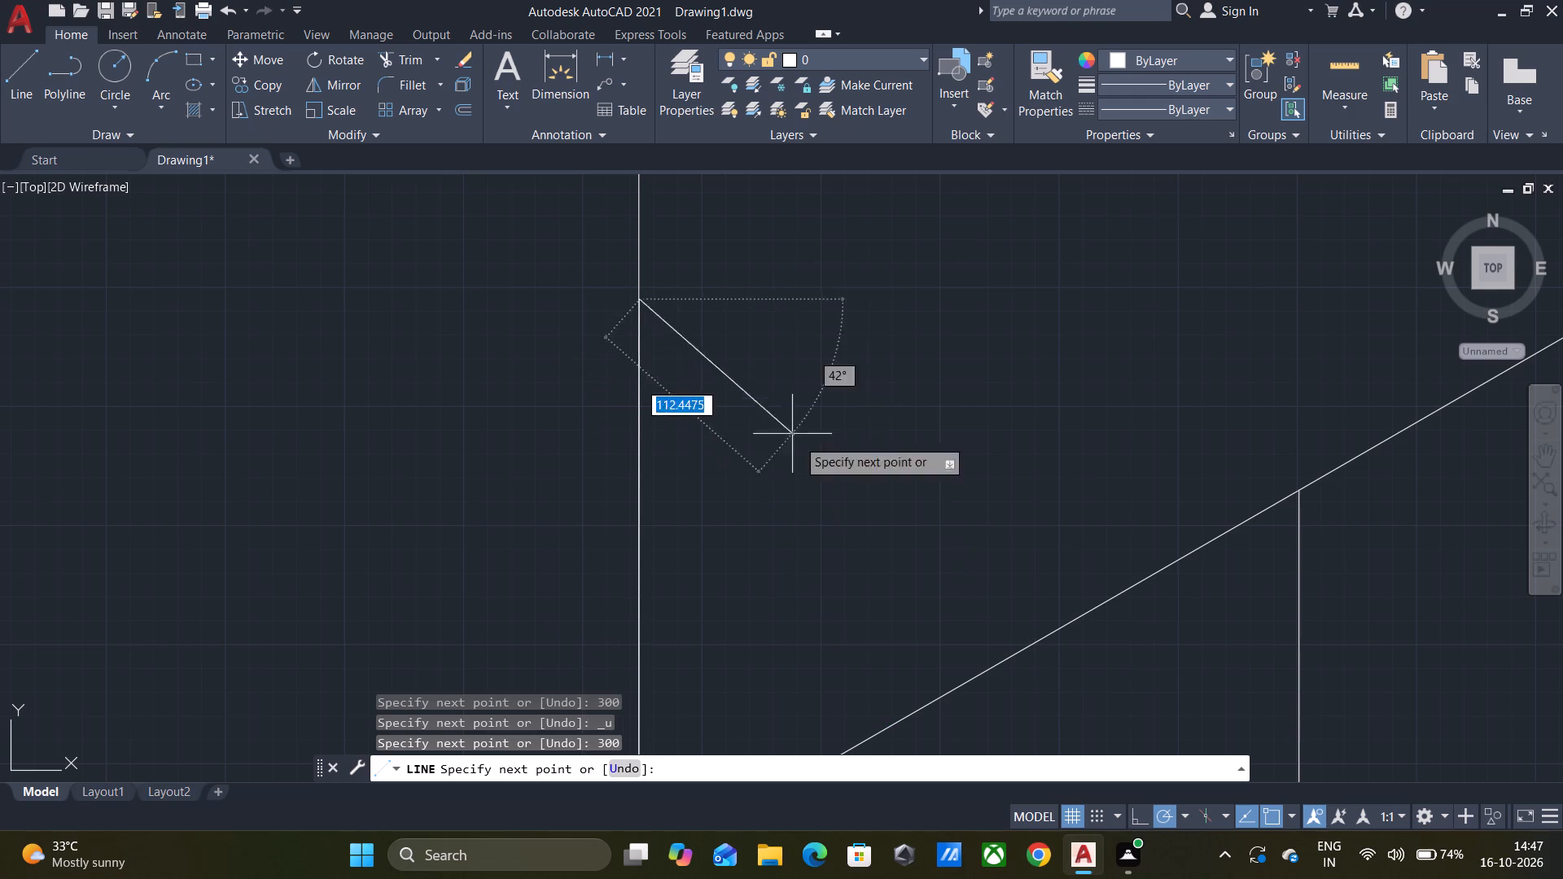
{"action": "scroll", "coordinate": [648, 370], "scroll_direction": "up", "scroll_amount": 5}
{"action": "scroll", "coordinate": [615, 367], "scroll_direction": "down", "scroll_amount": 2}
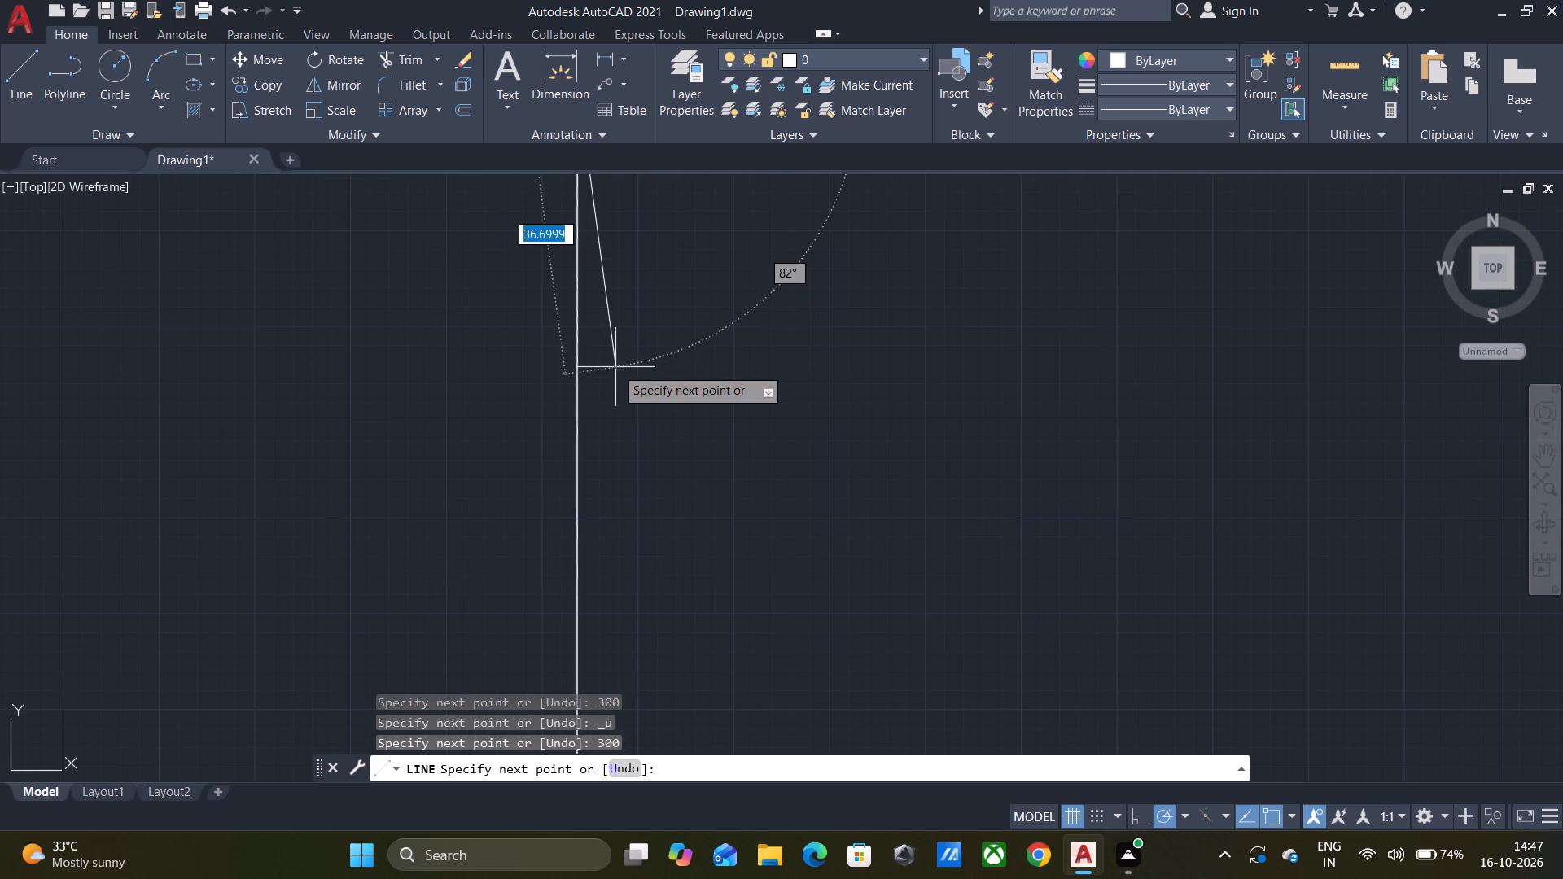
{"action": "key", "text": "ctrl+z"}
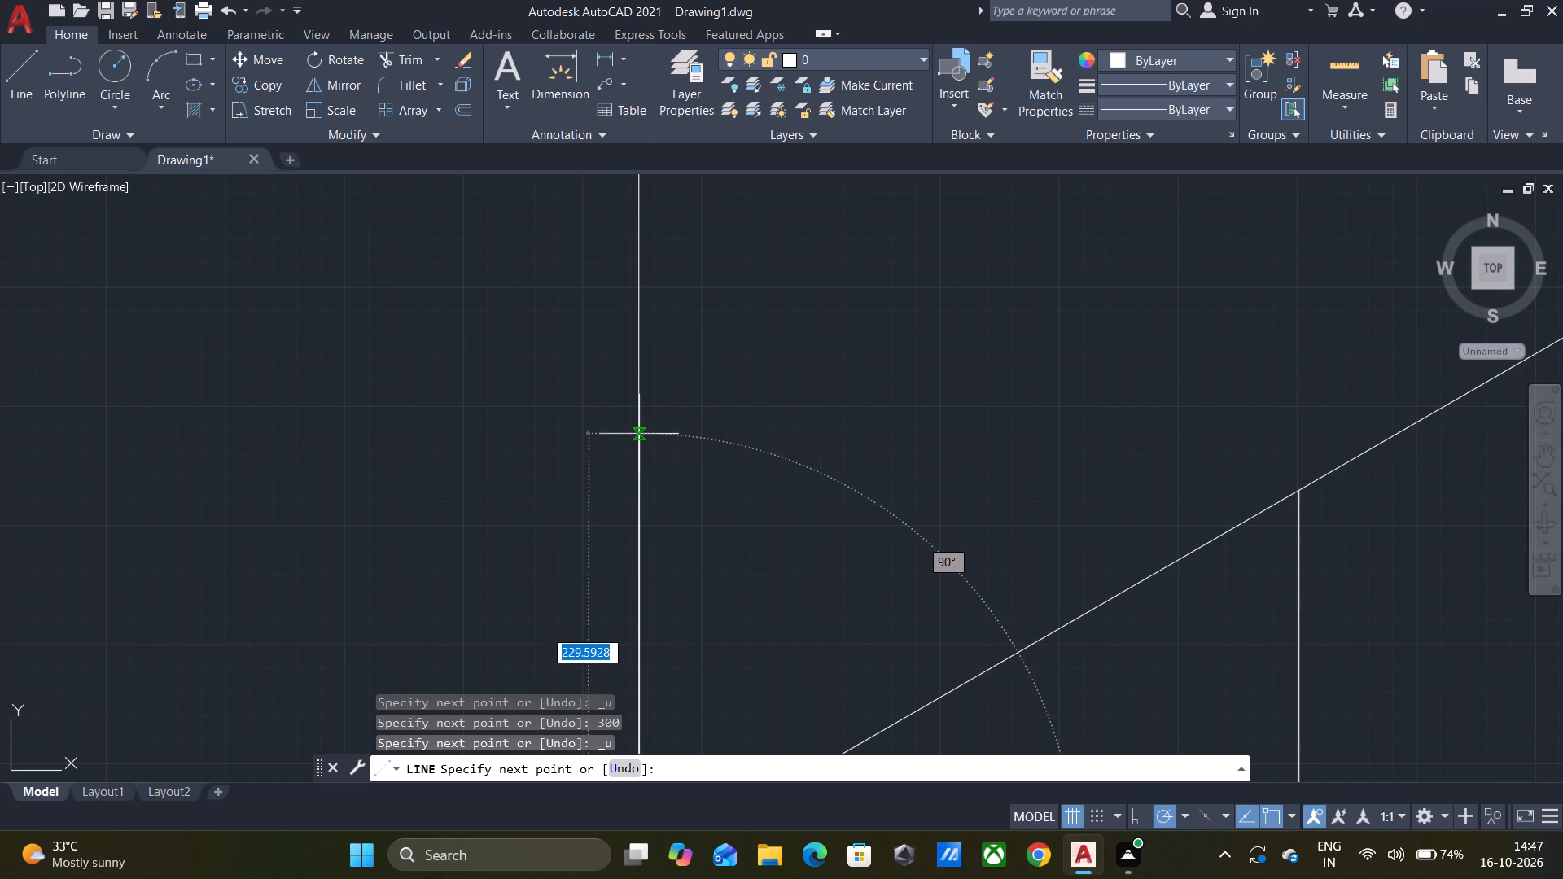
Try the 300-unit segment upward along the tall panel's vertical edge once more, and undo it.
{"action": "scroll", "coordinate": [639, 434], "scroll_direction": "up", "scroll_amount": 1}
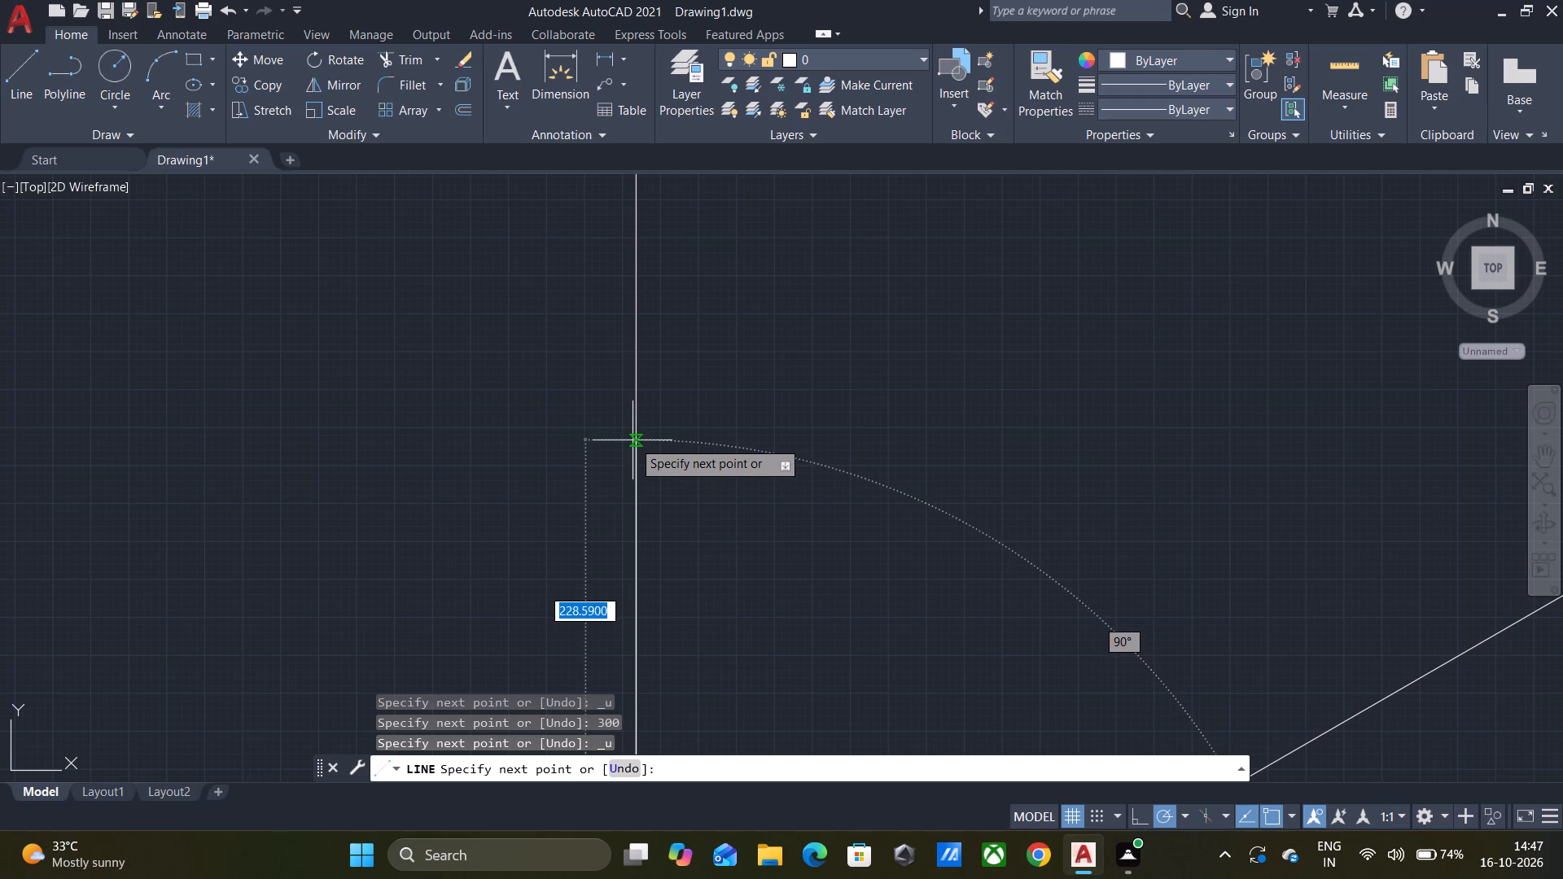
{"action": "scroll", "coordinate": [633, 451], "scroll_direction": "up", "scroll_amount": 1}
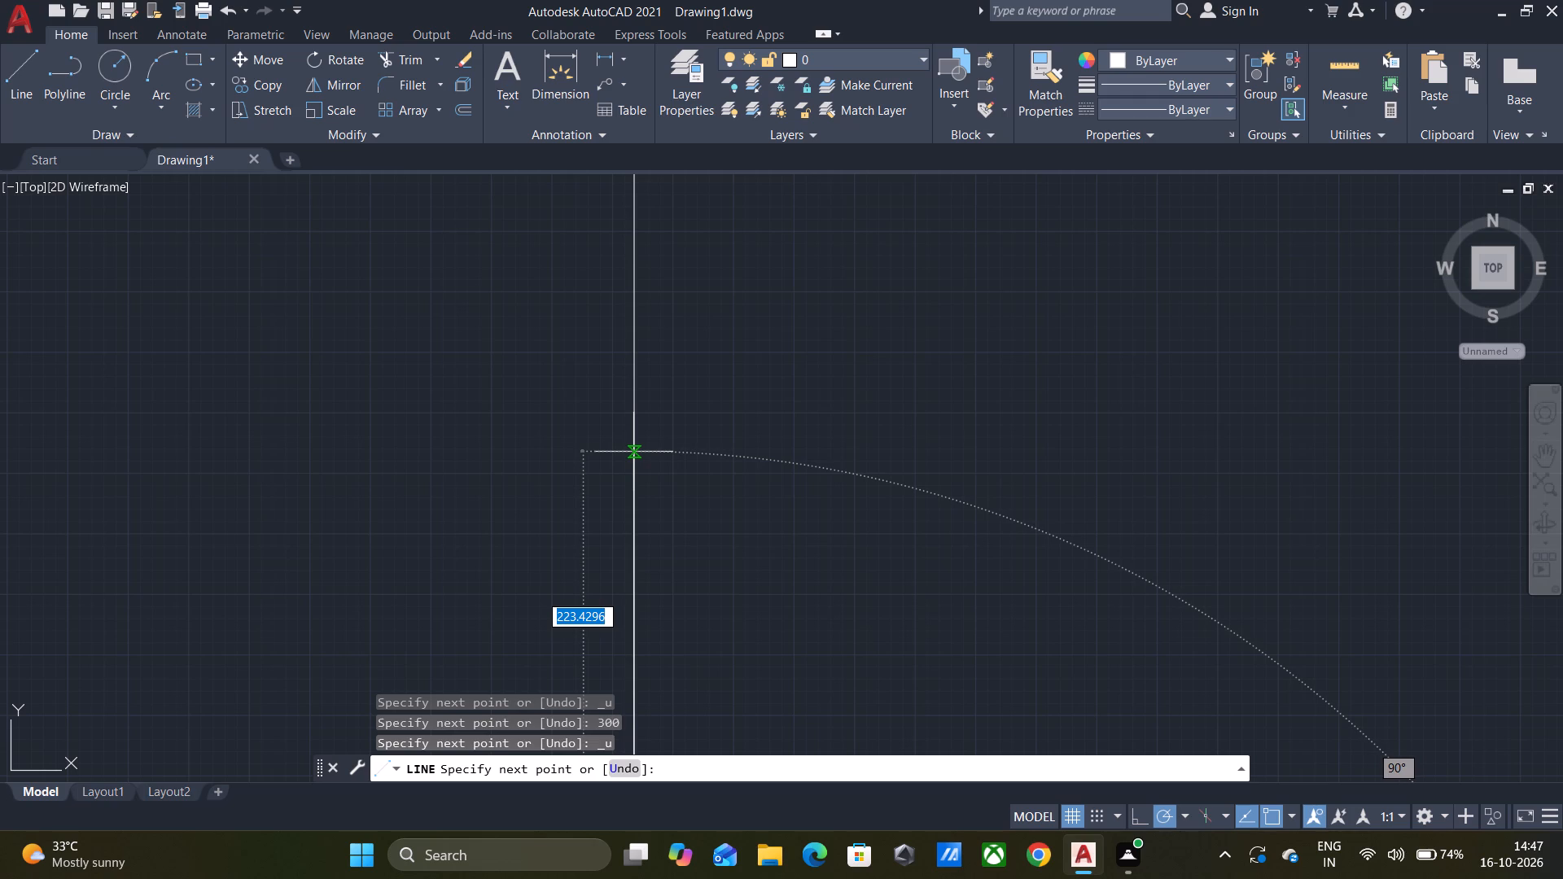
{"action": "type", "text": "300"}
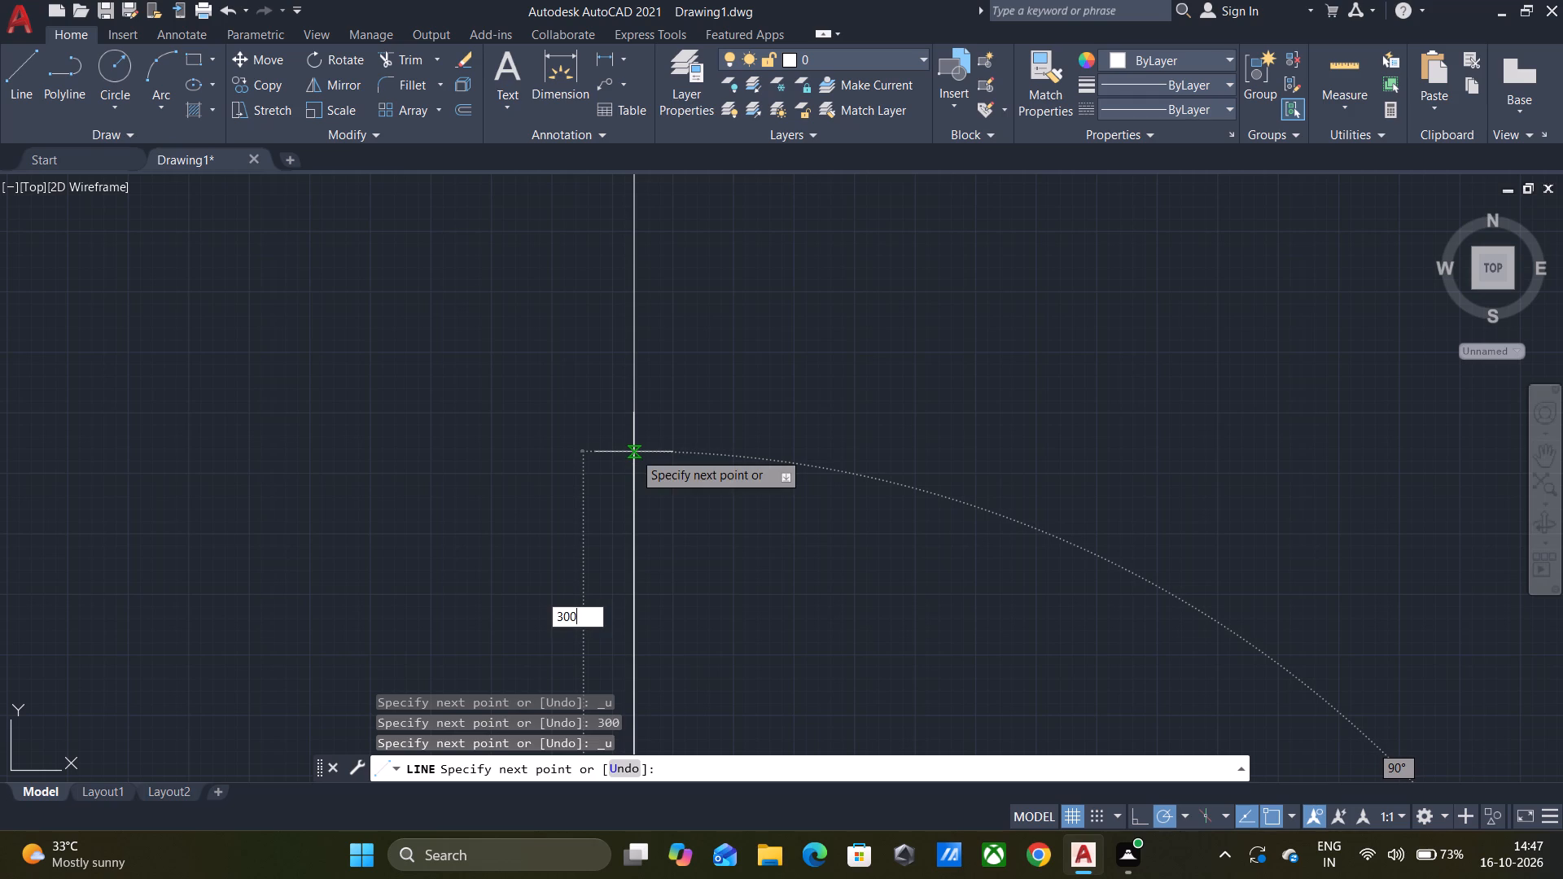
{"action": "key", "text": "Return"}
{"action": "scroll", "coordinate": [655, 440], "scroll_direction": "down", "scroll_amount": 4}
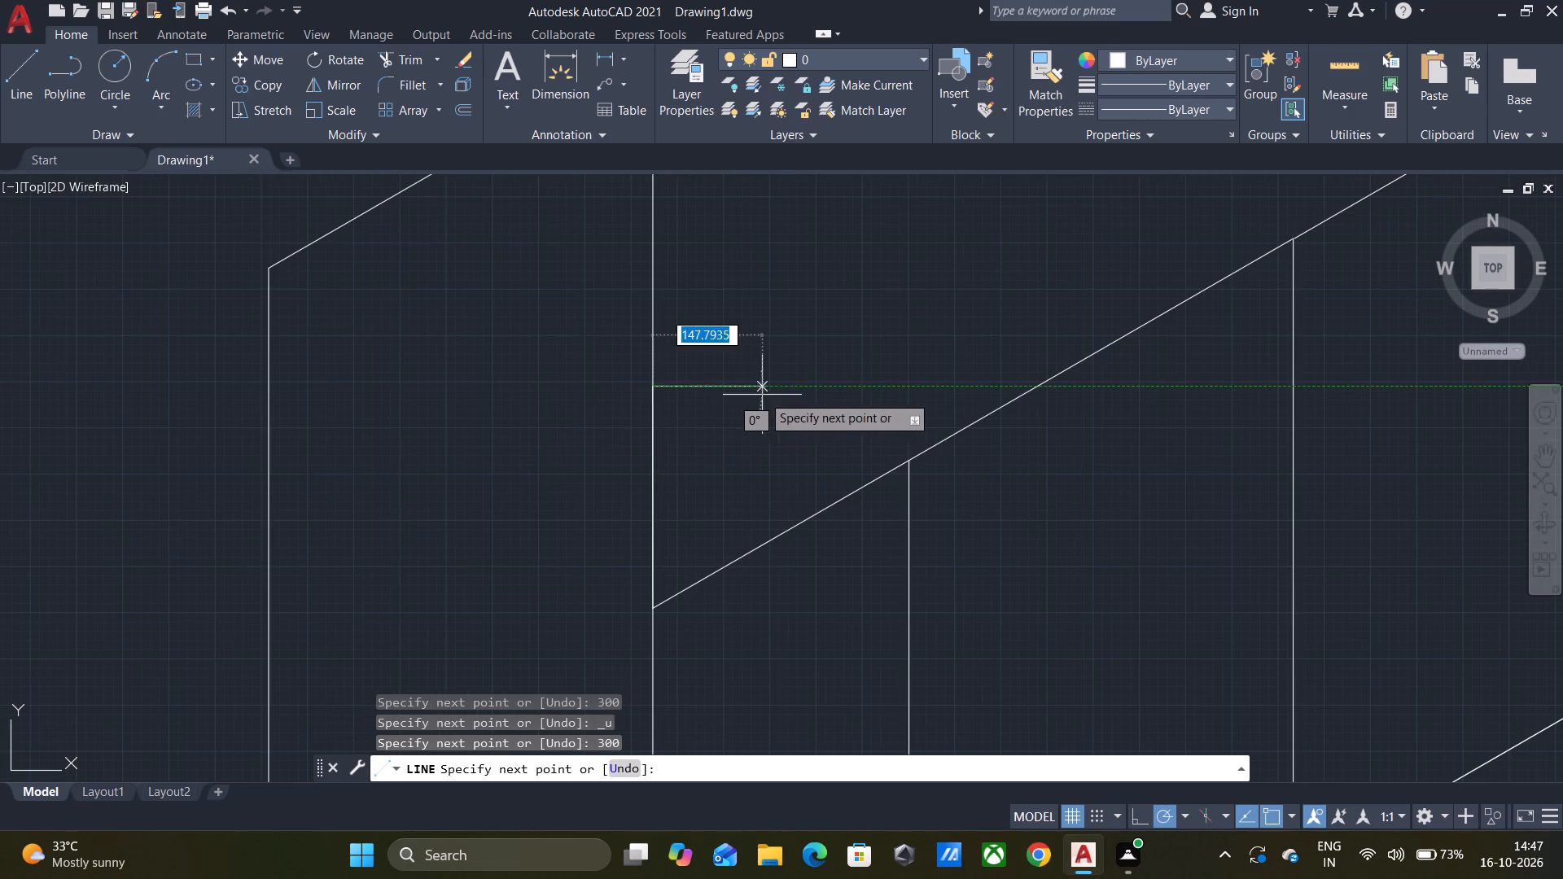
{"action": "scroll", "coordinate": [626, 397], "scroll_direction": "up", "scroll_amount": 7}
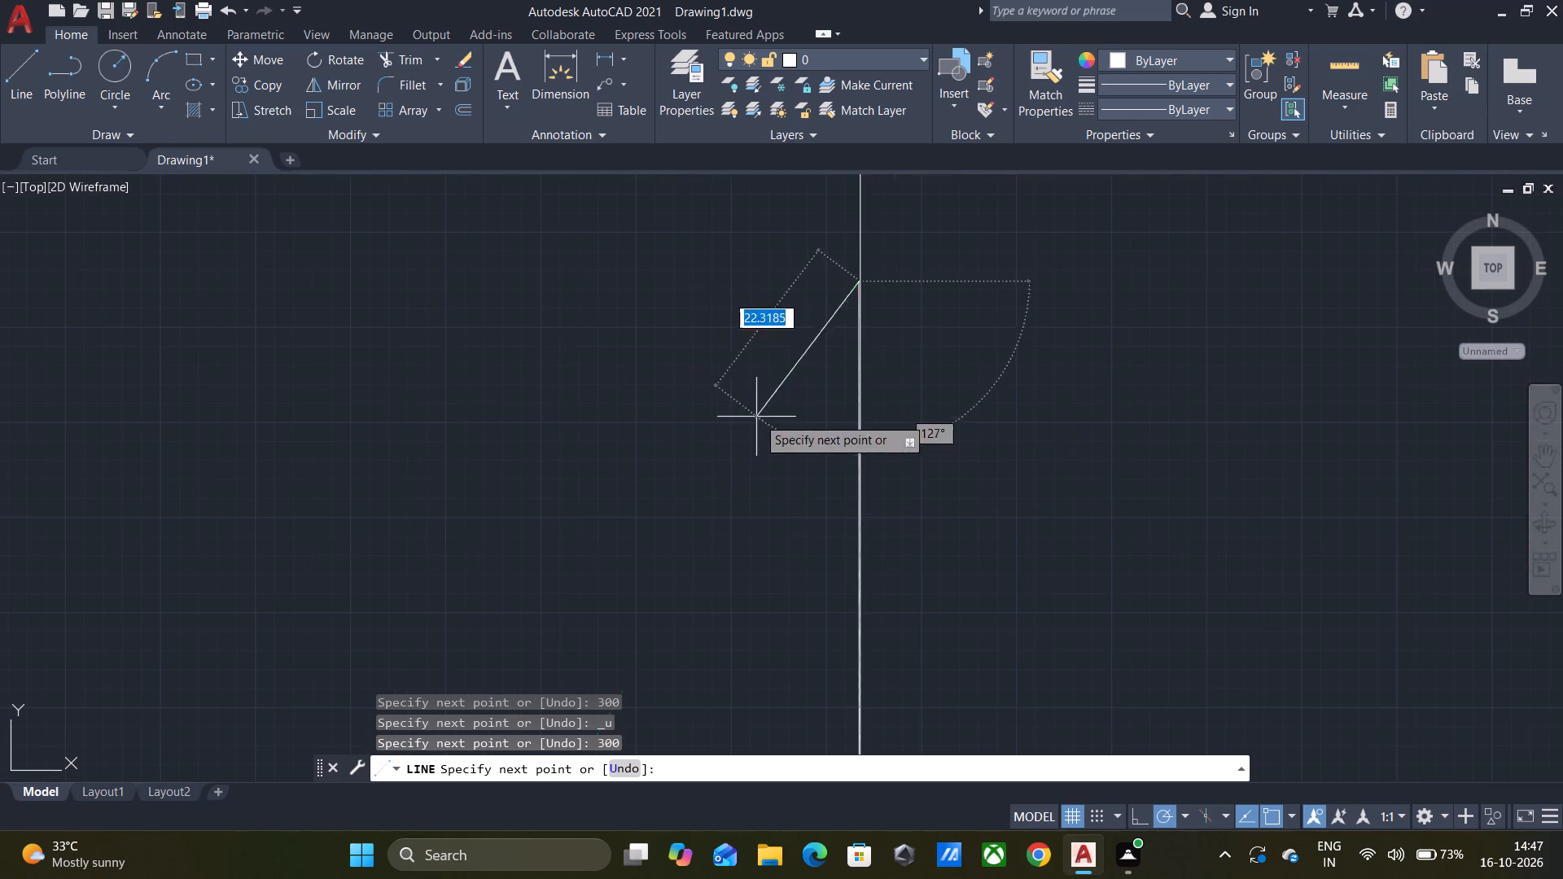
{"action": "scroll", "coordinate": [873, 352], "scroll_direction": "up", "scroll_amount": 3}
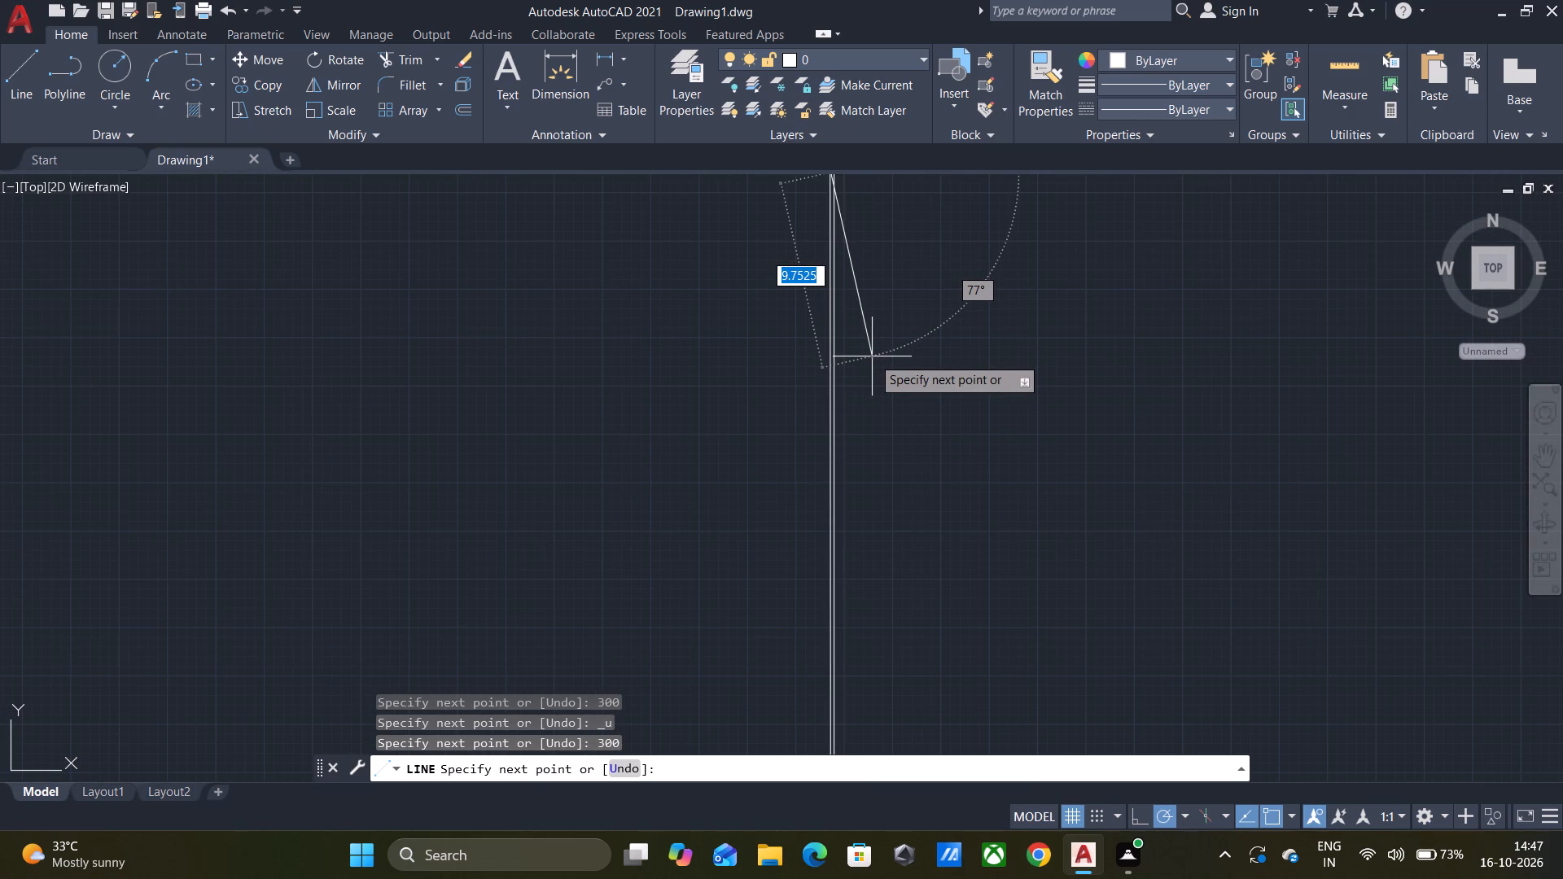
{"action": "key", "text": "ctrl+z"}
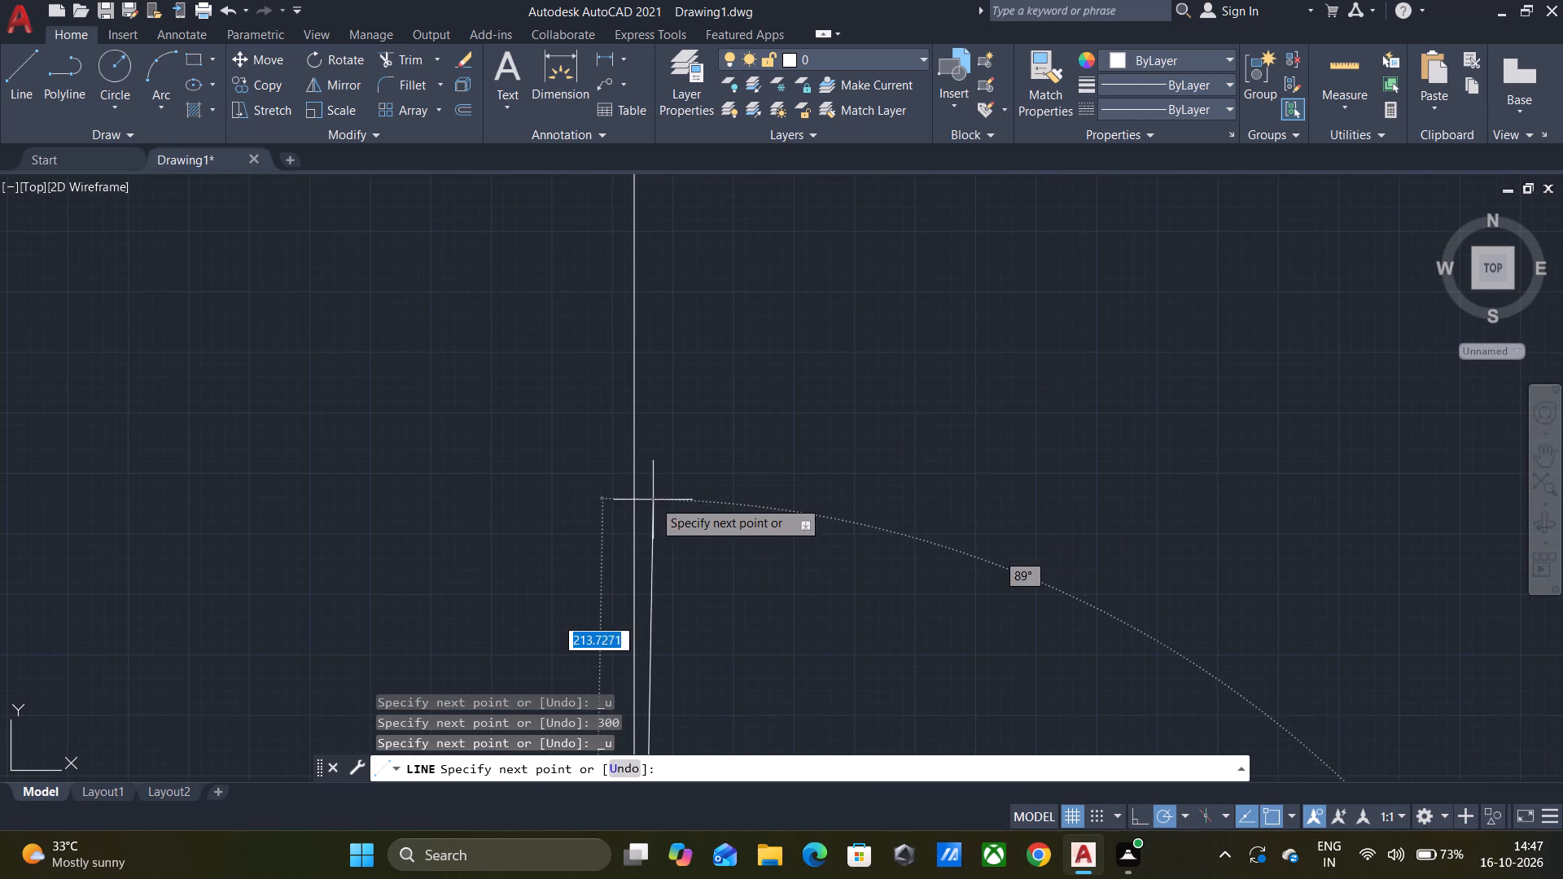
Turn on Ortho and draw a 300-unit segment vertically upward along the tall panel's edge.
{"action": "scroll", "coordinate": [648, 496], "scroll_direction": "up", "scroll_amount": 3}
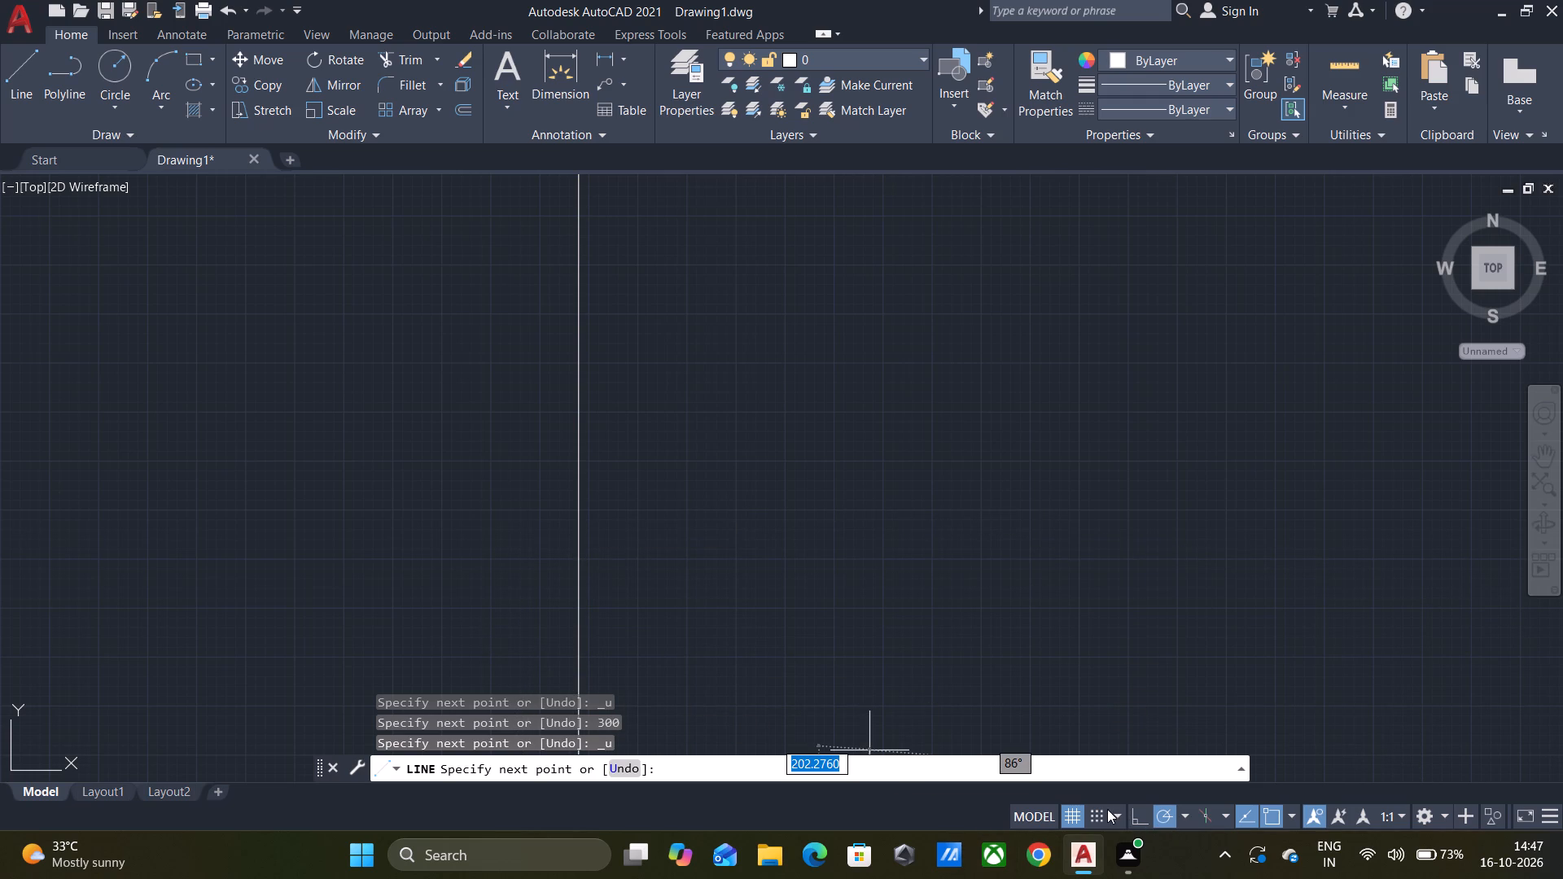
{"action": "left_click", "coordinate": [1133, 811]}
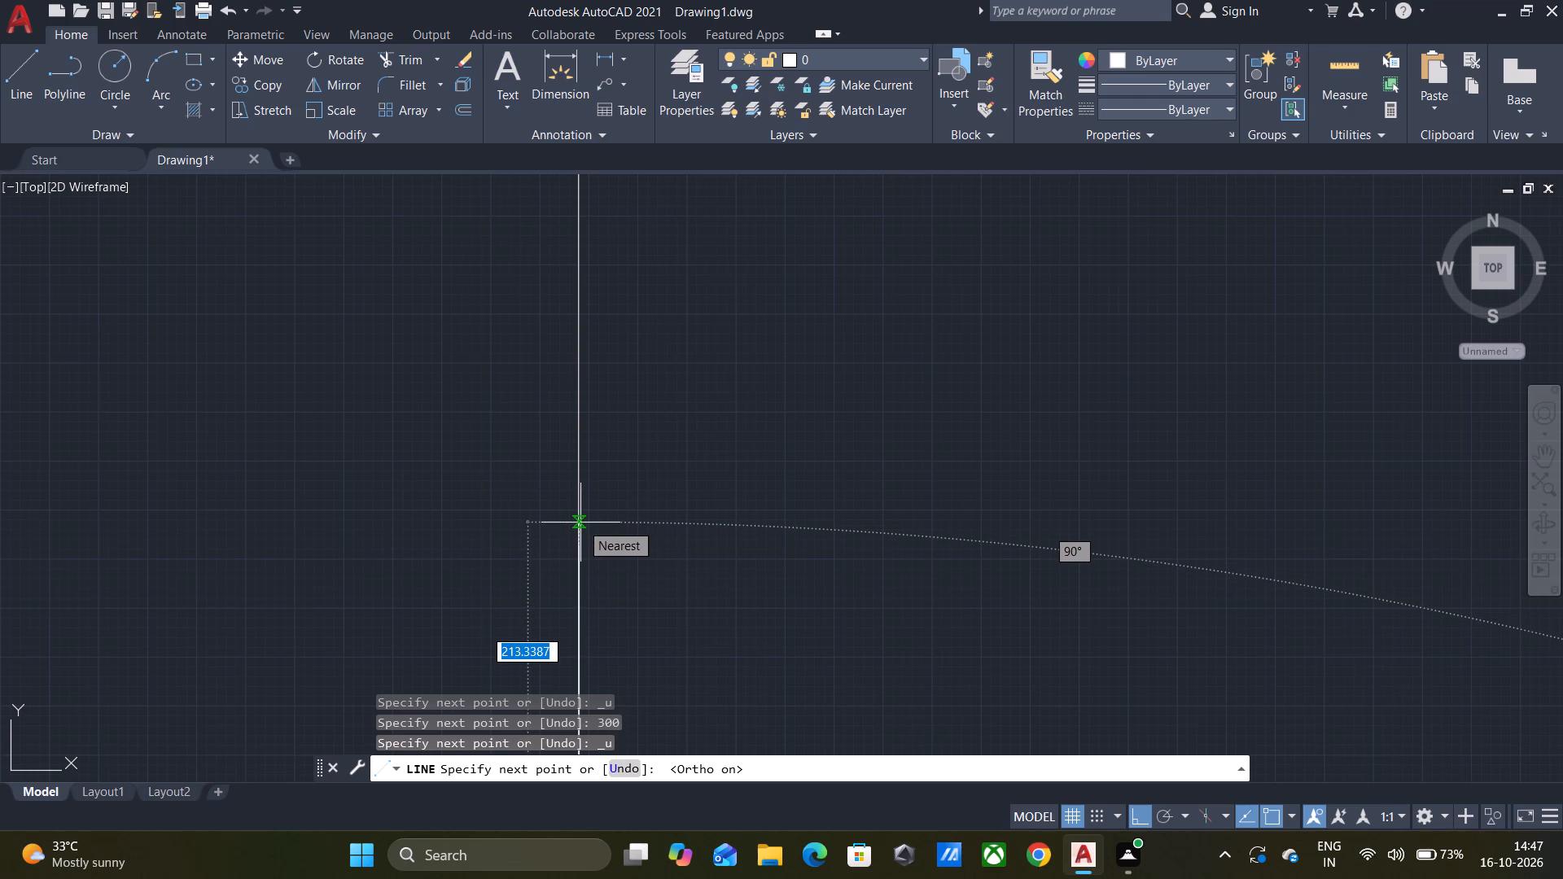
{"action": "type", "text": "300"}
{"action": "key", "text": "Return"}
Examine how the new 300-unit segment and its upper end line up with the tall panel's vertical edge.
{"action": "scroll", "coordinate": [580, 523], "scroll_direction": "down", "scroll_amount": 4}
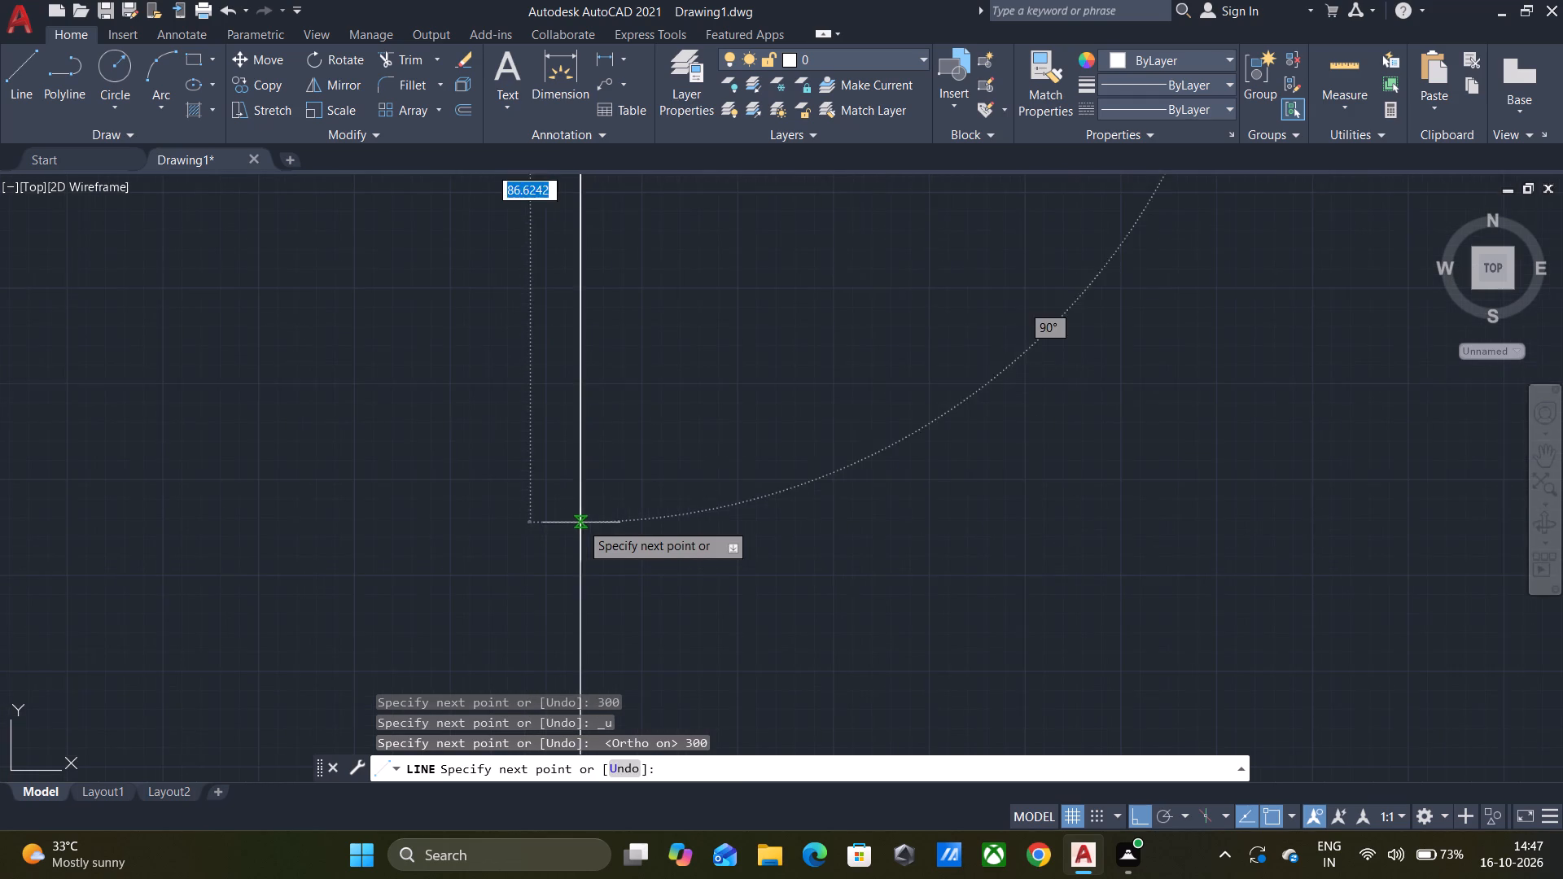
{"action": "scroll", "coordinate": [753, 438], "scroll_direction": "down", "scroll_amount": 4}
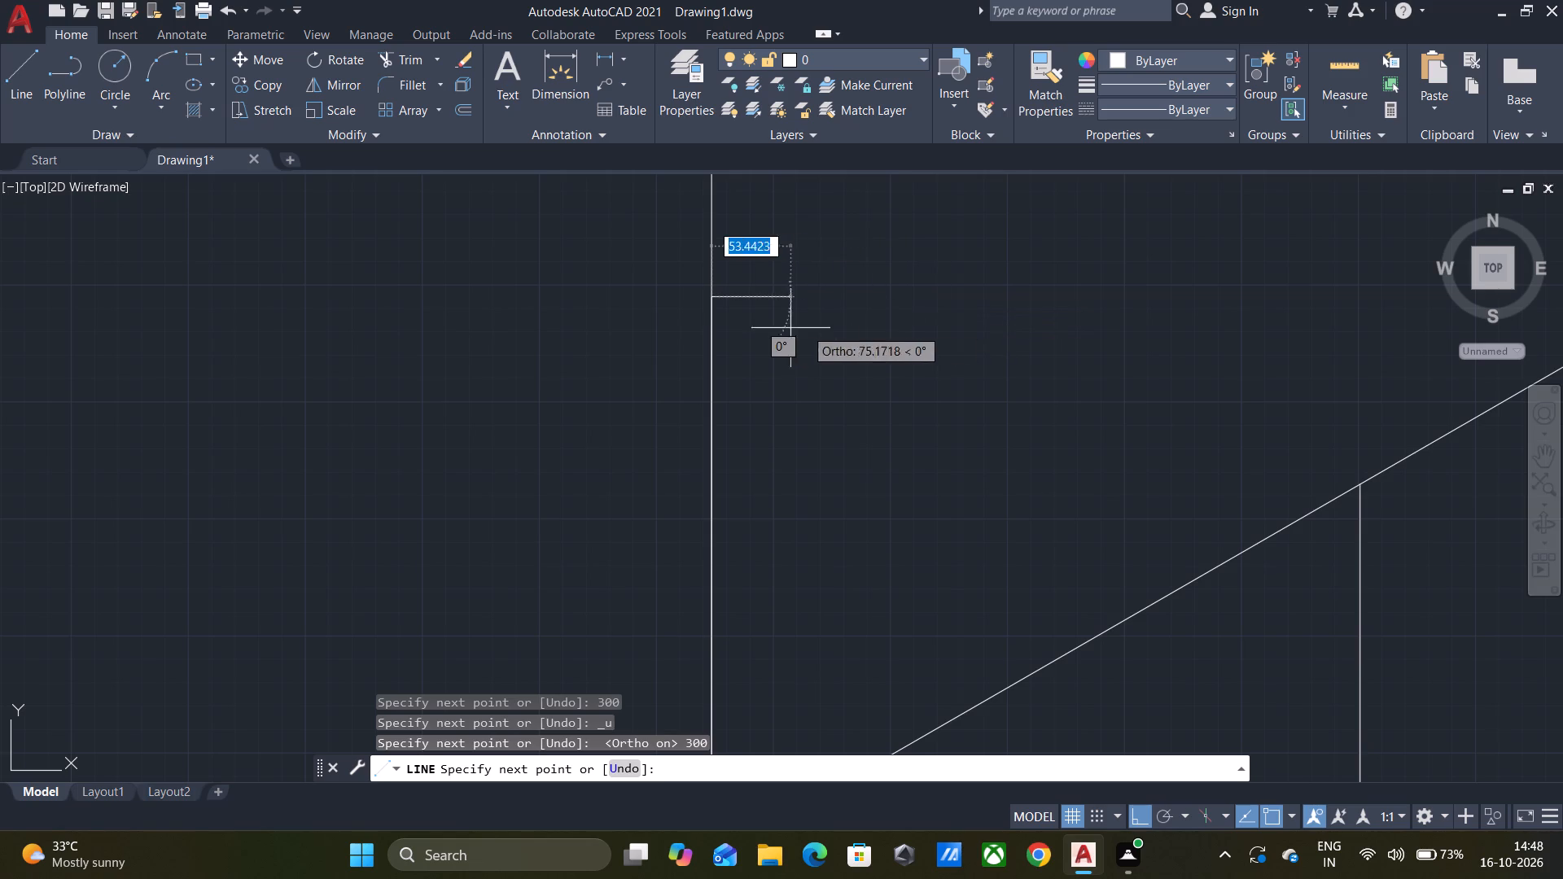
{"action": "scroll", "coordinate": [723, 309], "scroll_direction": "up", "scroll_amount": 5}
{"action": "scroll", "coordinate": [550, 312], "scroll_direction": "up", "scroll_amount": 6}
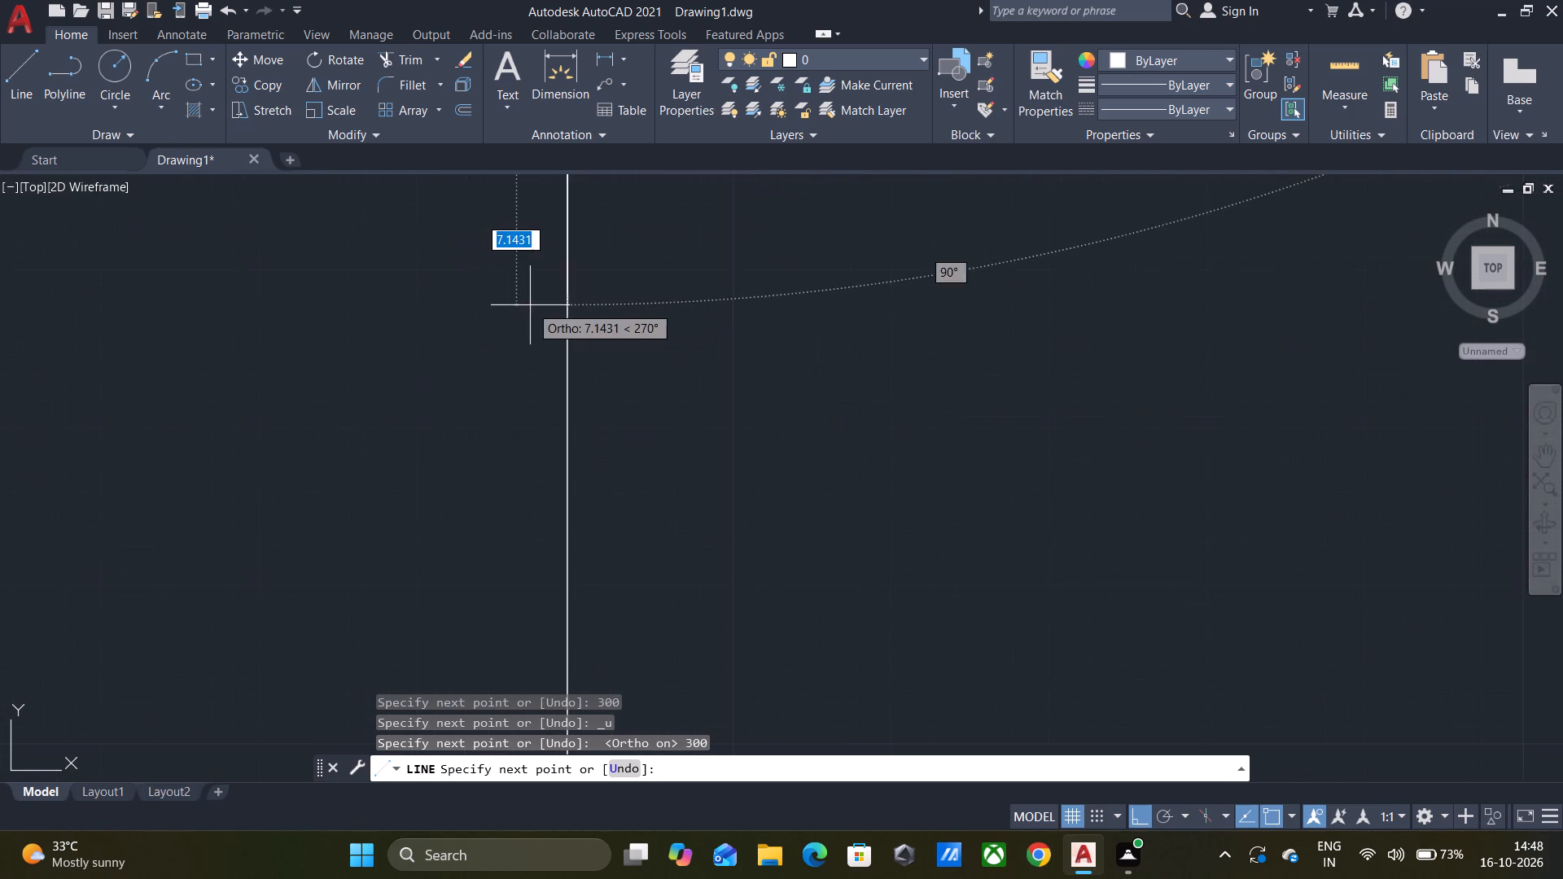
{"action": "scroll", "coordinate": [530, 305], "scroll_direction": "up", "scroll_amount": 3}
{"action": "scroll", "coordinate": [530, 305], "scroll_direction": "down", "scroll_amount": 10}
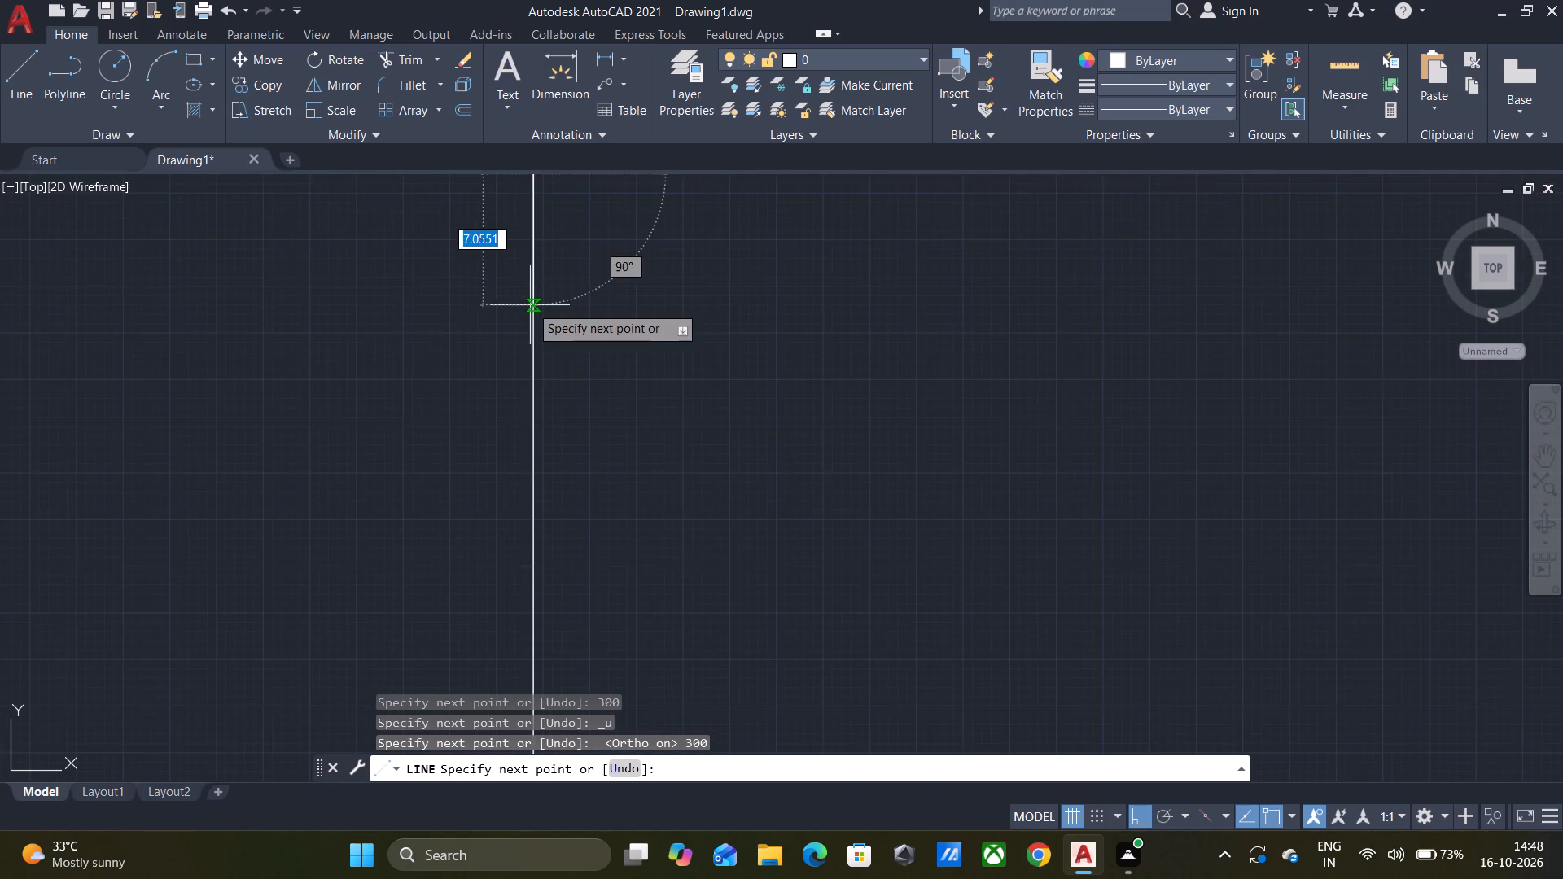
{"action": "scroll", "coordinate": [530, 305], "scroll_direction": "down", "scroll_amount": 2}
{"action": "middle_click_drag", "start_coordinate": [667, 295], "coordinate": [559, 488]}
{"action": "scroll", "coordinate": [563, 472], "scroll_direction": "down", "scroll_amount": 3}
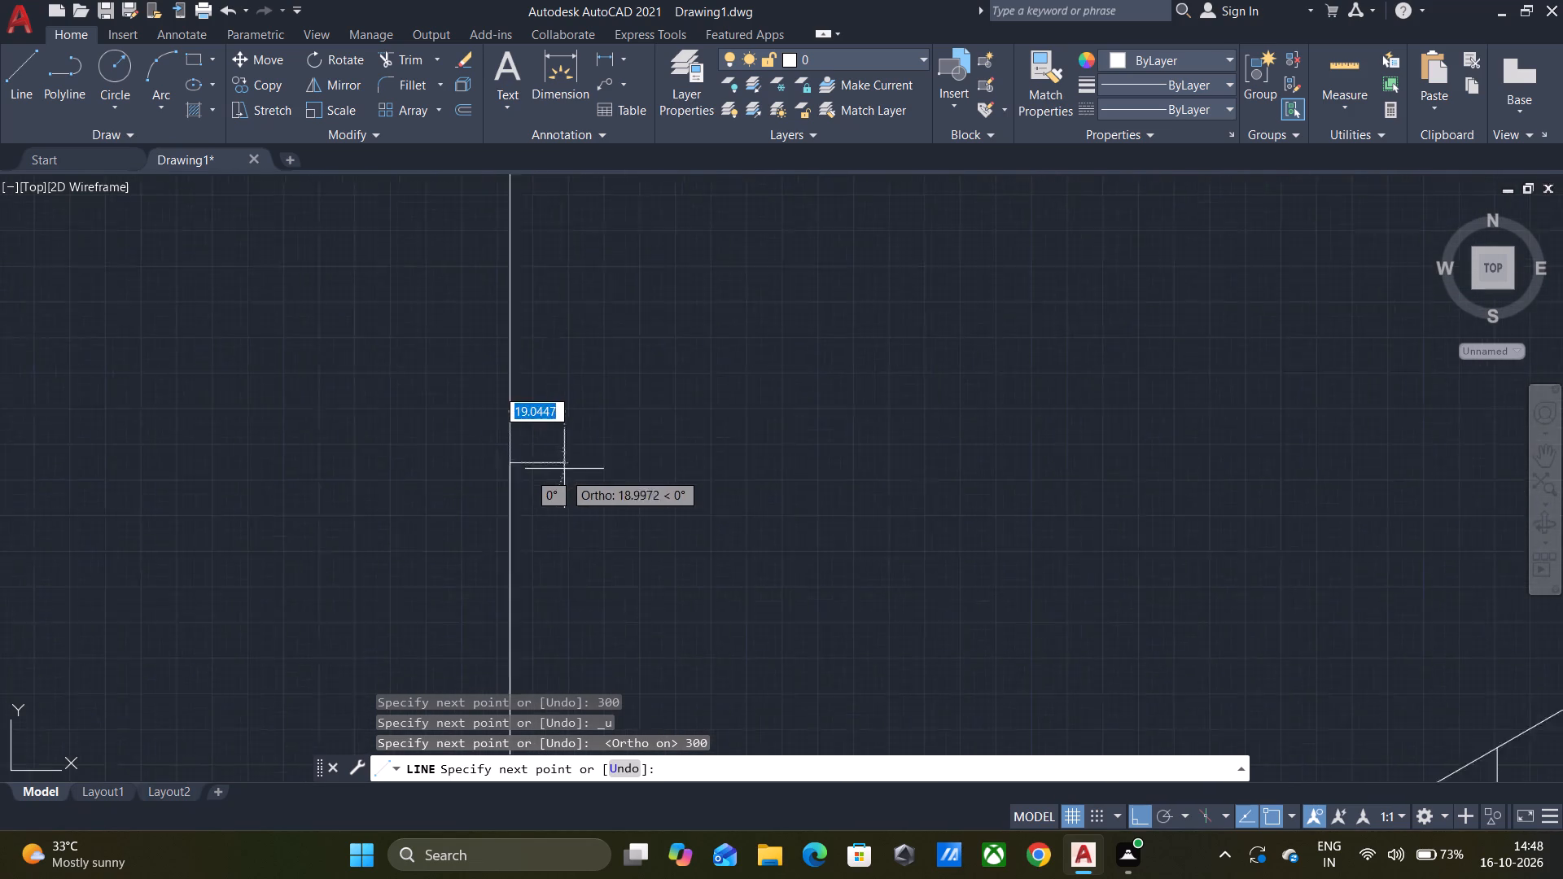
{"action": "scroll", "coordinate": [567, 459], "scroll_direction": "down", "scroll_amount": 4}
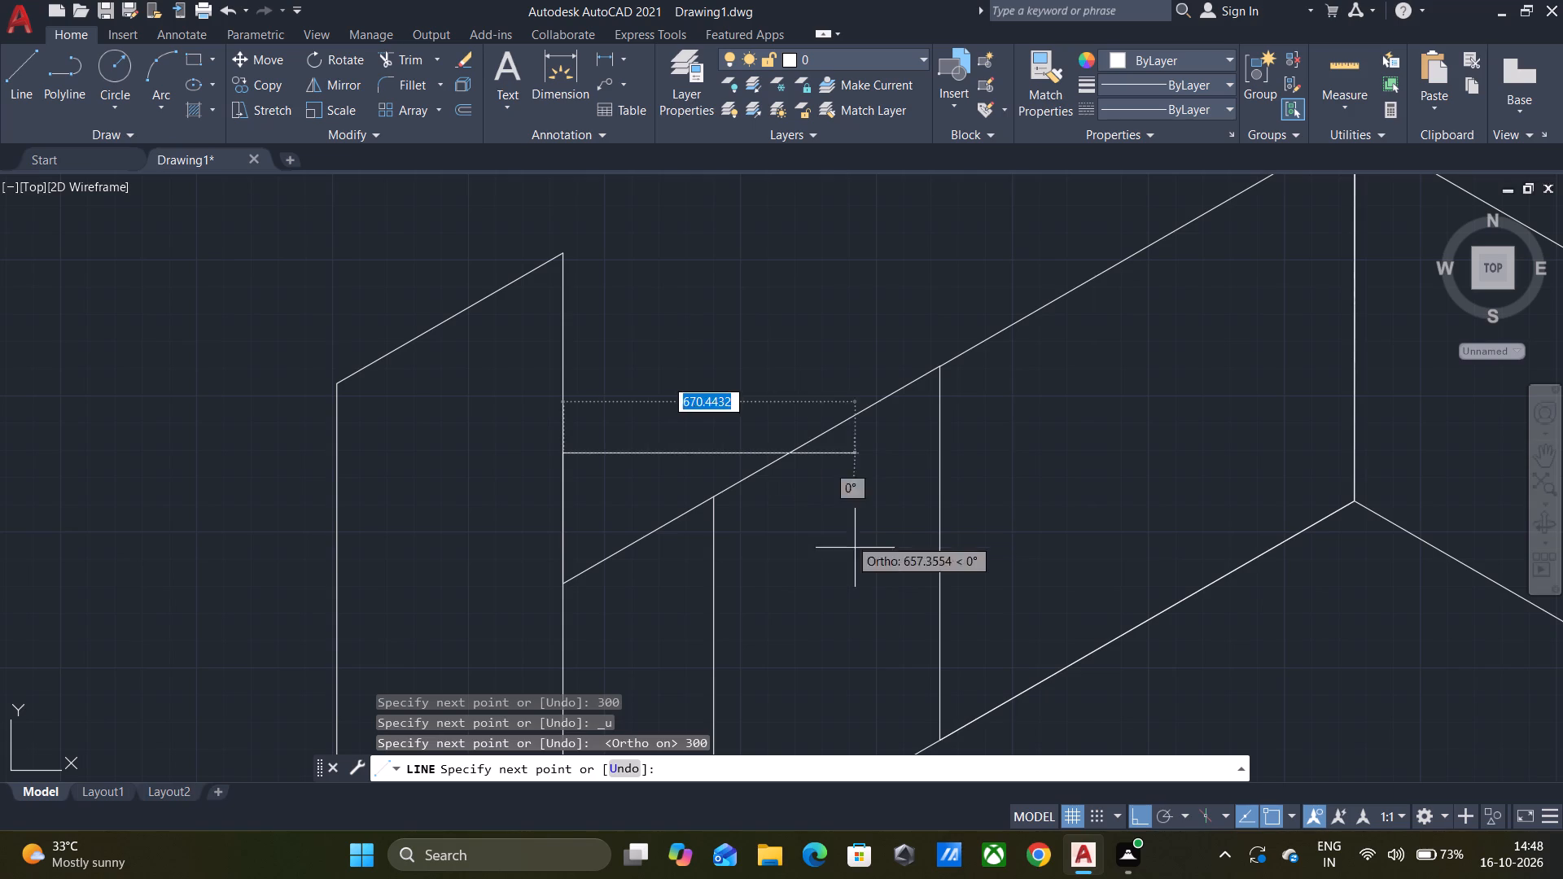
Turn on polar tracking and draw a 2100-unit segment at 30° from the top of the 300-unit vertical segment.
{"action": "left_click", "coordinate": [1164, 811]}
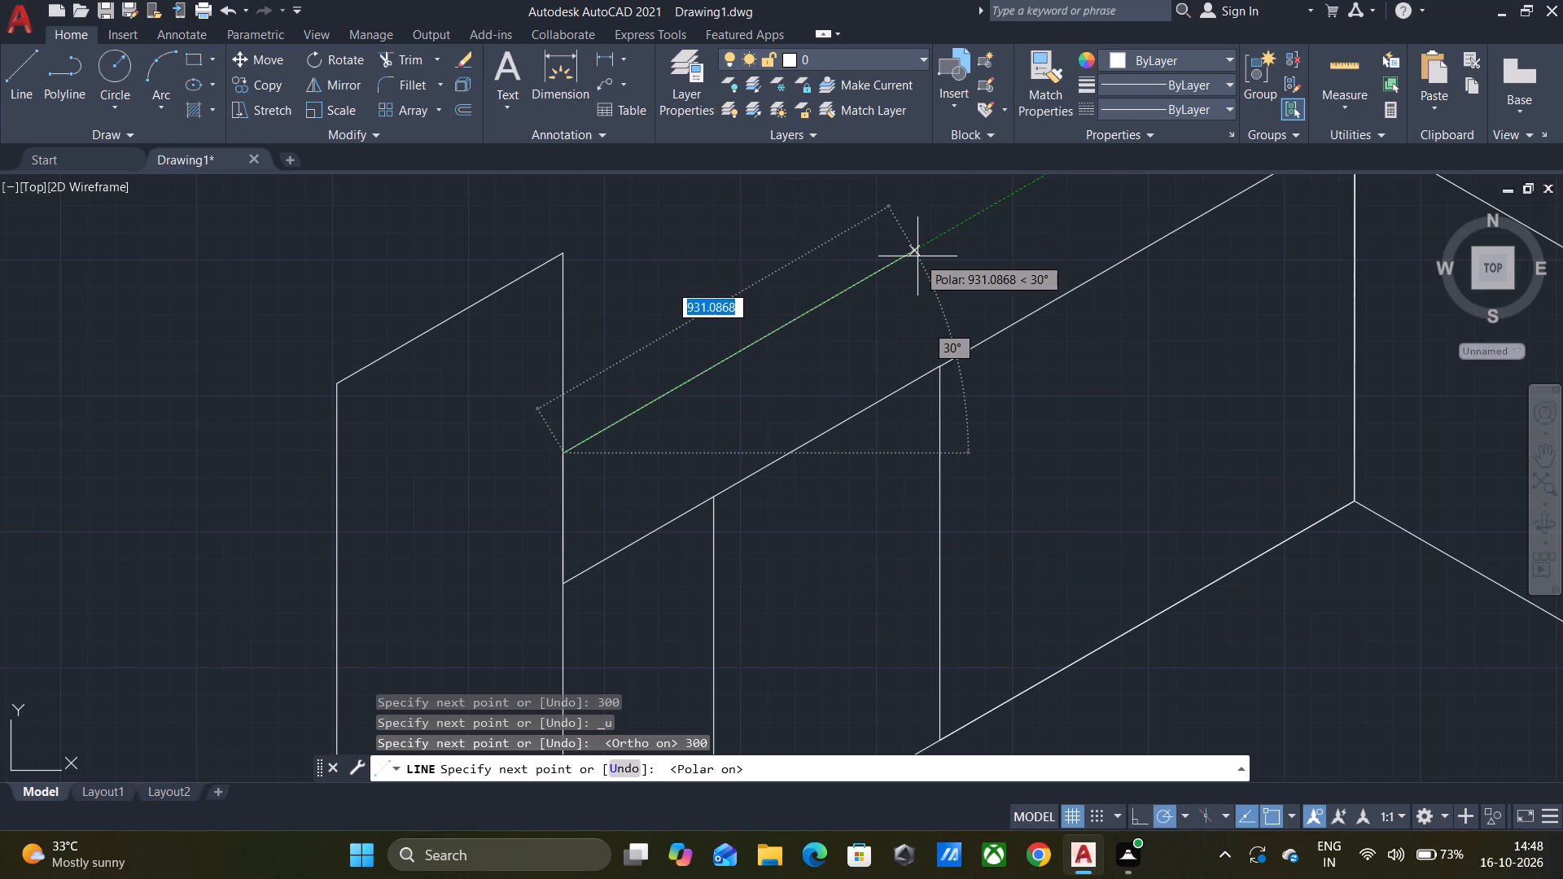
{"action": "type", "text": "2100"}
{"action": "key", "text": "Return"}
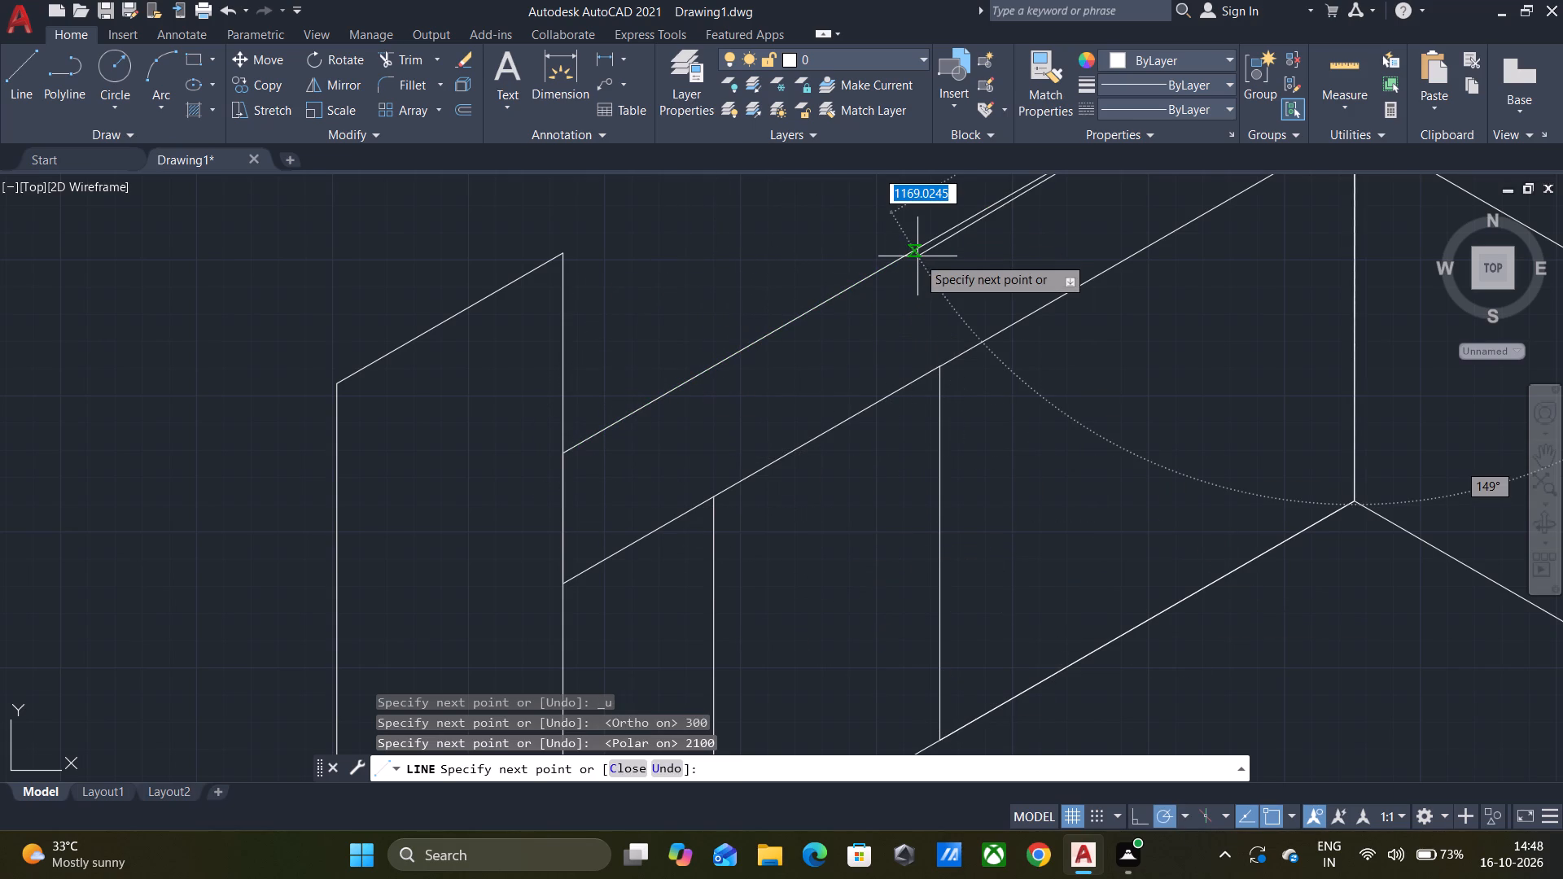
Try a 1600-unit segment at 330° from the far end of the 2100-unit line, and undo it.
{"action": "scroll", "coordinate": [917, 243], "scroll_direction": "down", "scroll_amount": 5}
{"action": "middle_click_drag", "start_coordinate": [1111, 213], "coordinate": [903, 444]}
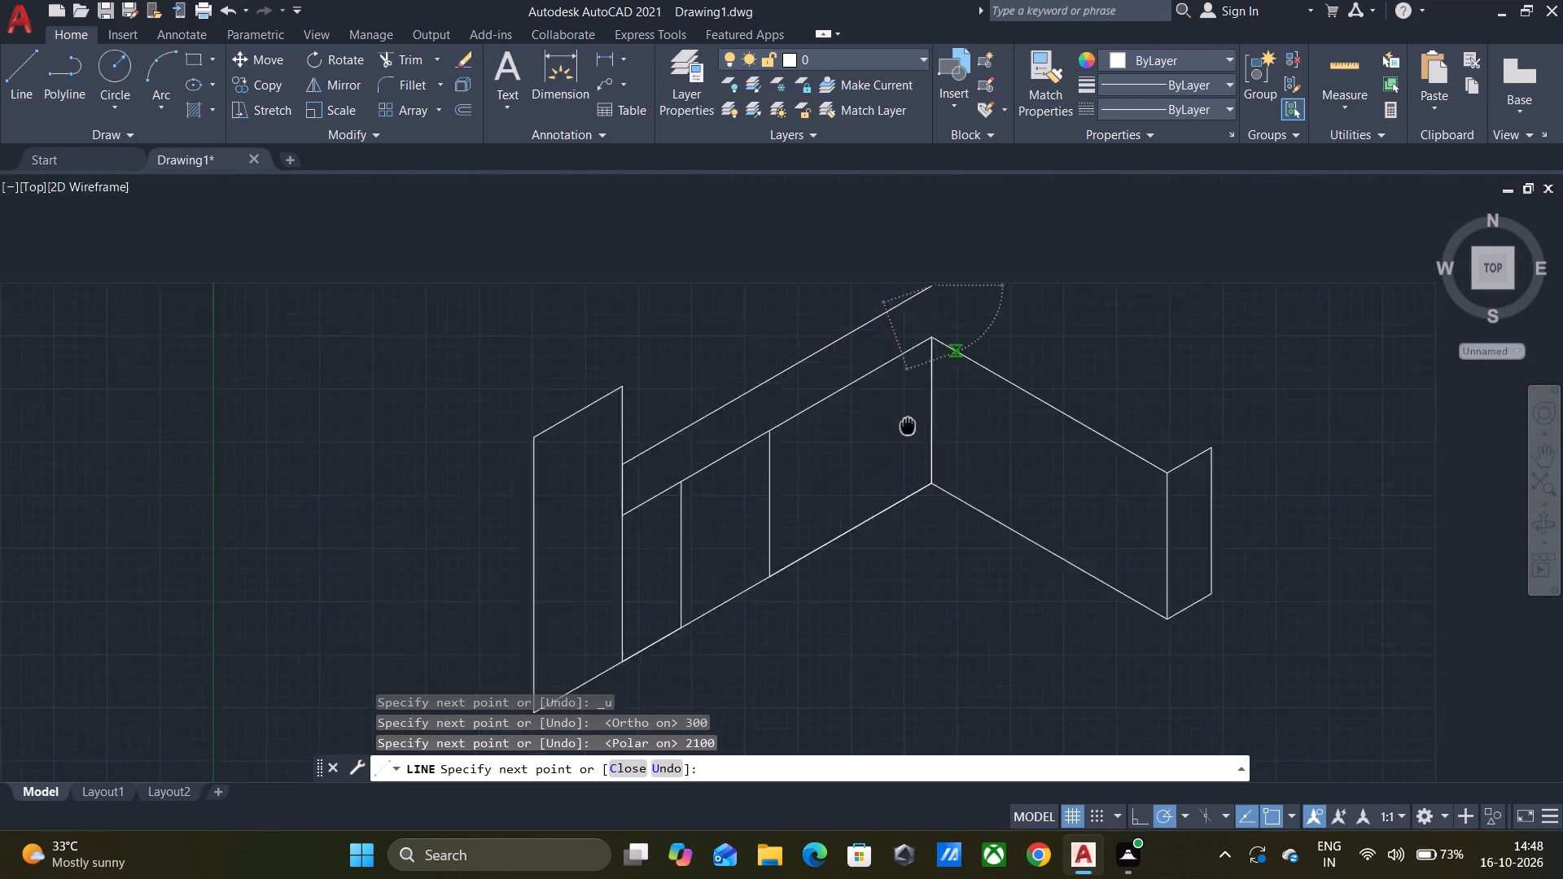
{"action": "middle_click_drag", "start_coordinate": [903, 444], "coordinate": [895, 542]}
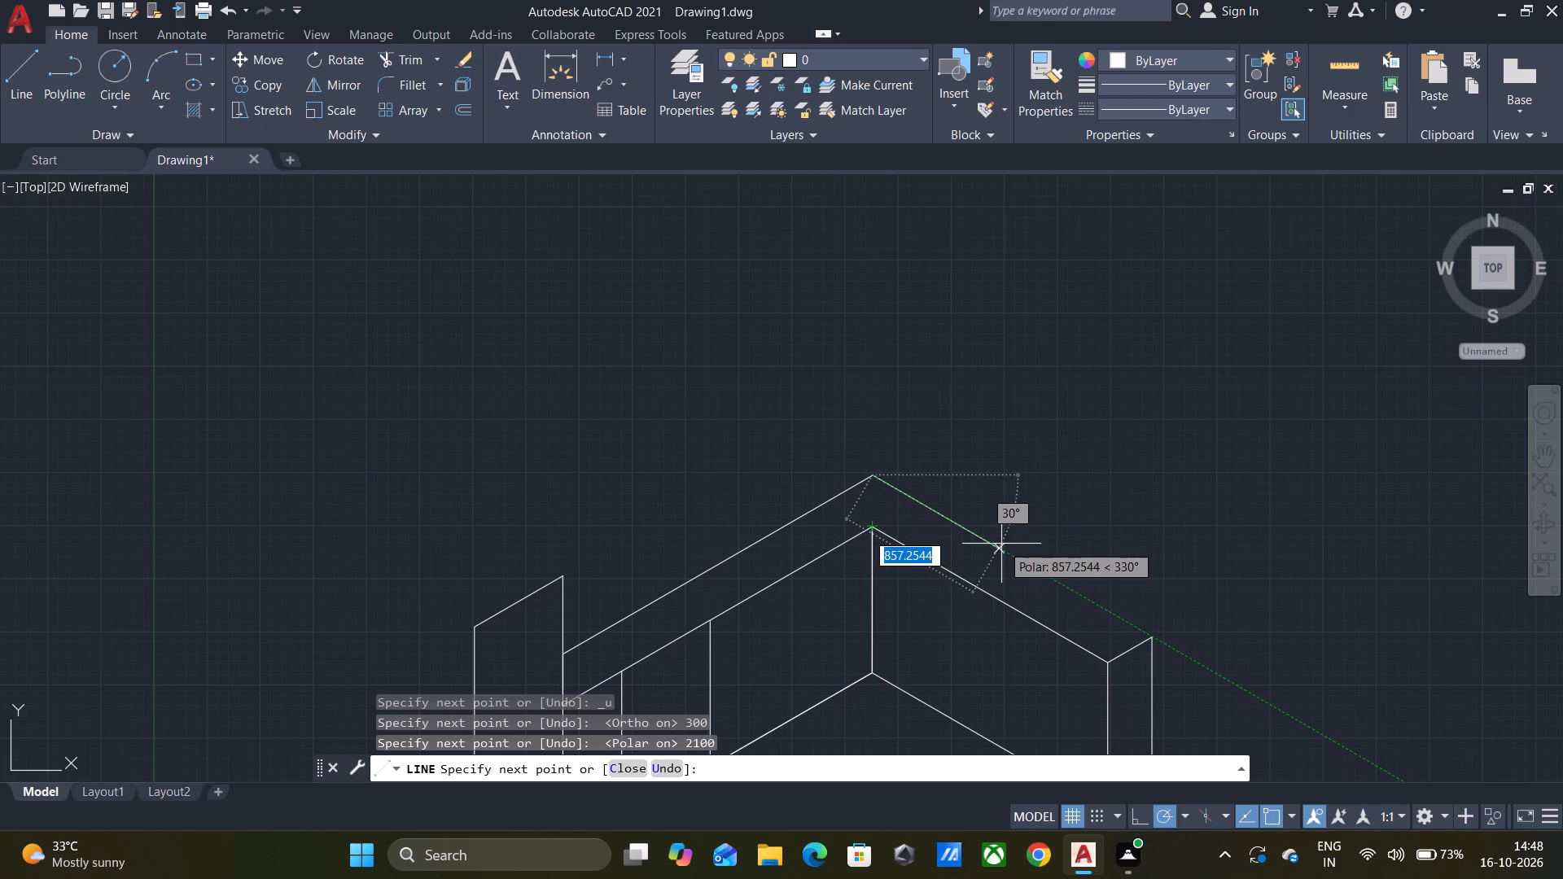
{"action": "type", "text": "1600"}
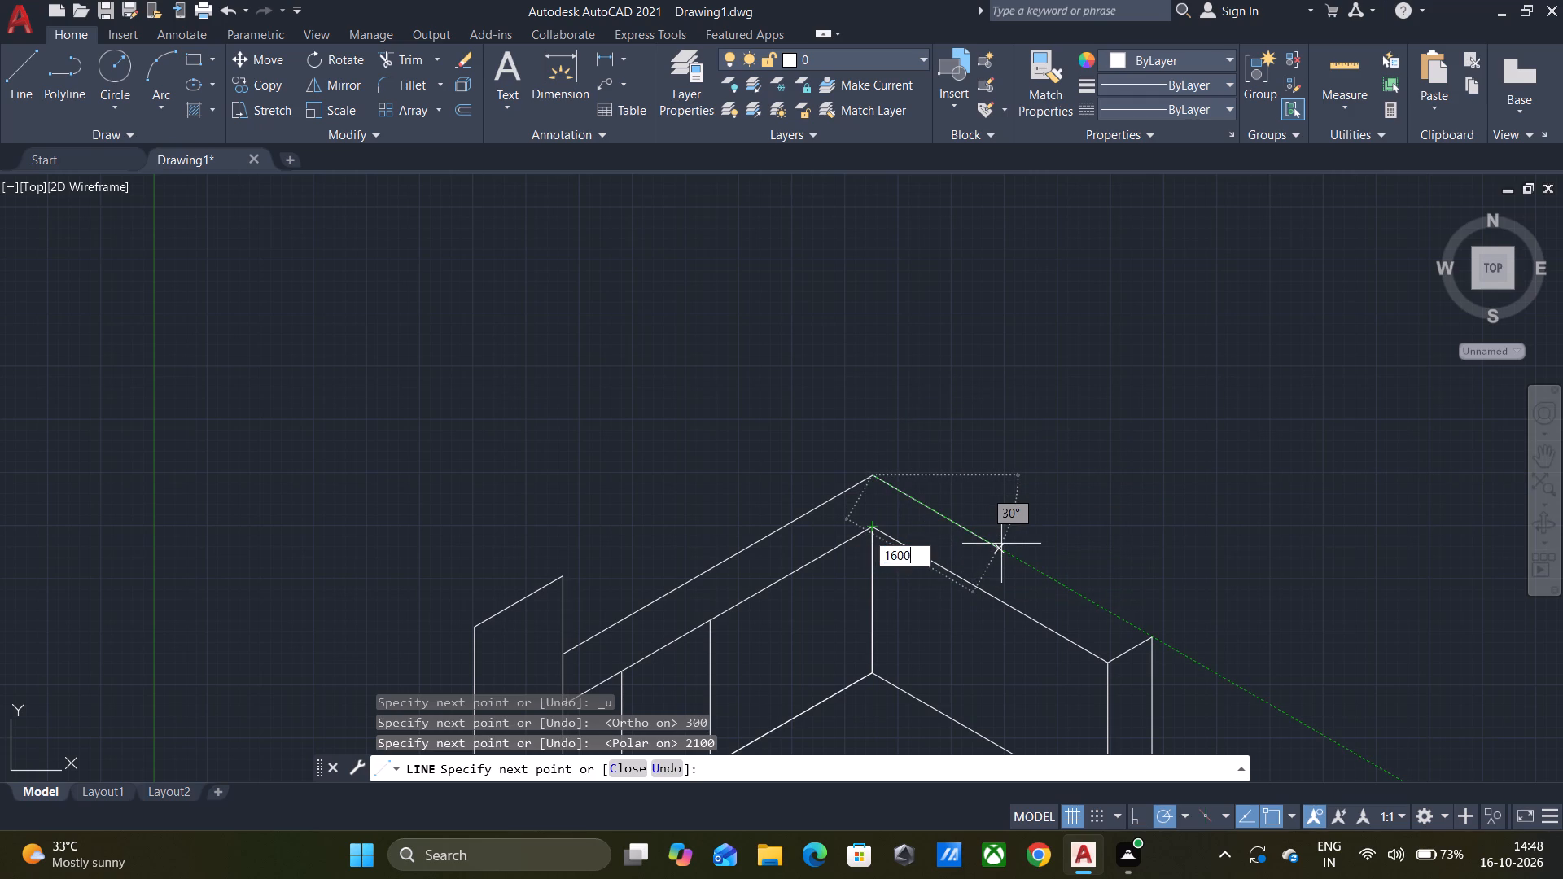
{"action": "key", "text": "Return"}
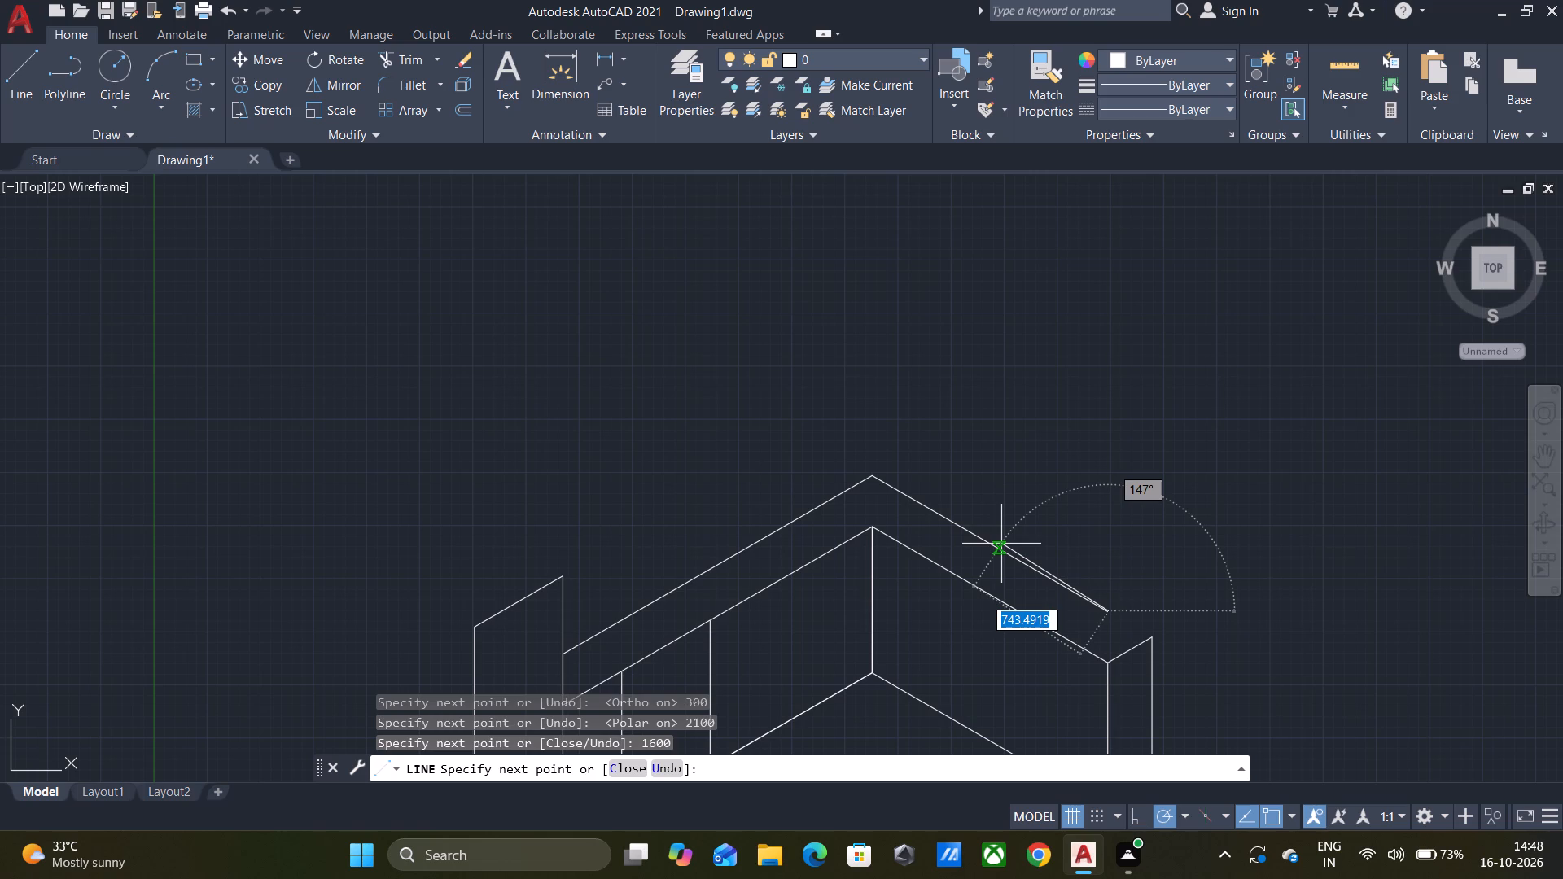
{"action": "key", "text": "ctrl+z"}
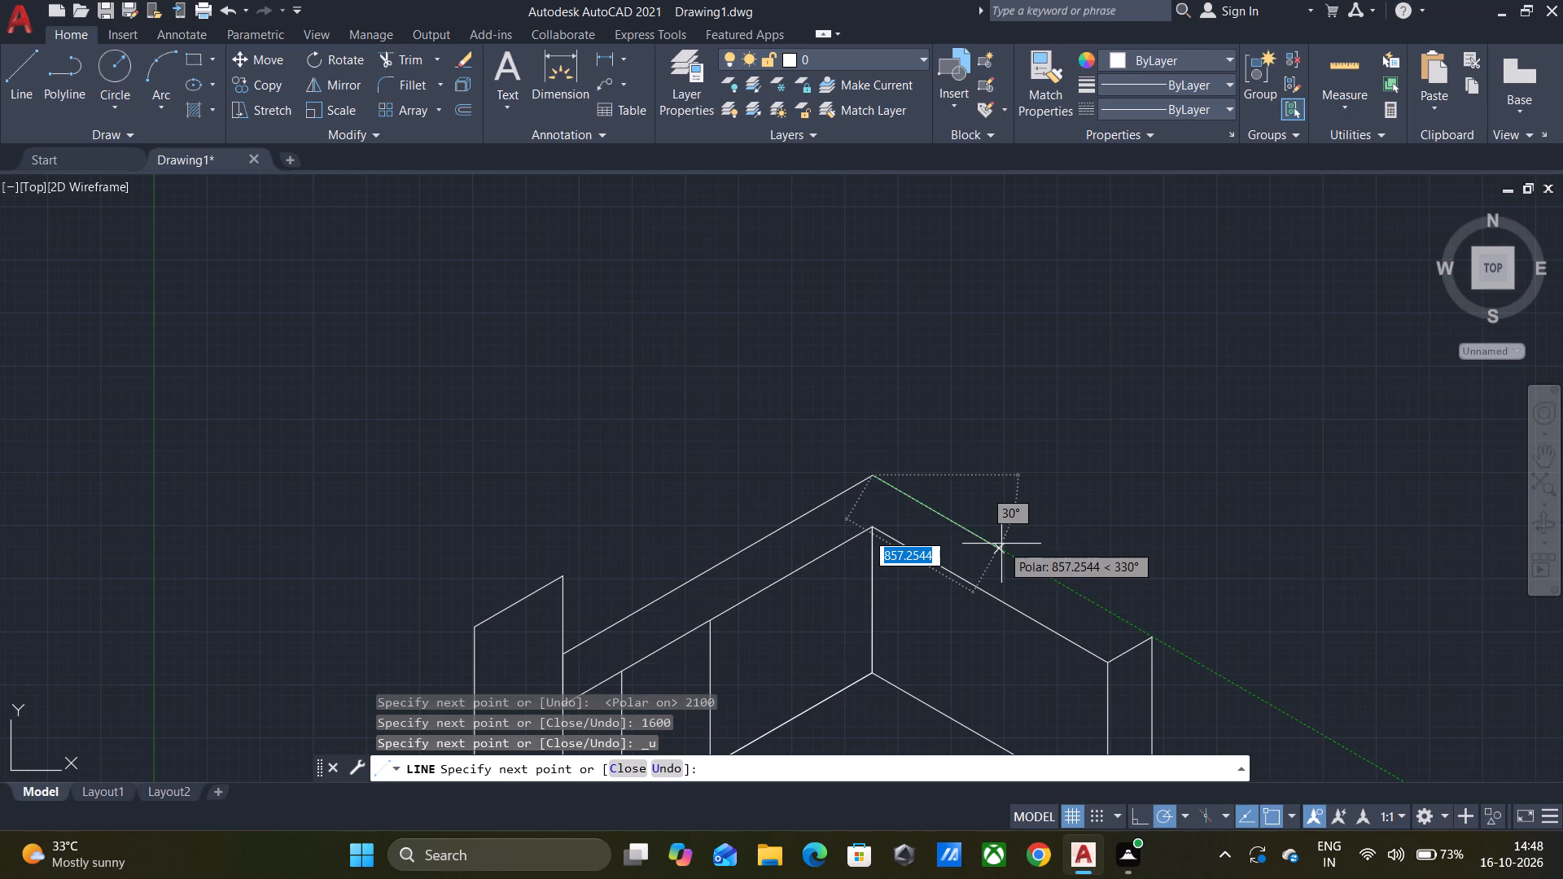
Continue from the end of the 2100-unit line with segments of 300 and 1600 units at 330°, and finish the line.
{"action": "type", "text": "300"}
{"action": "key", "text": "Return"}
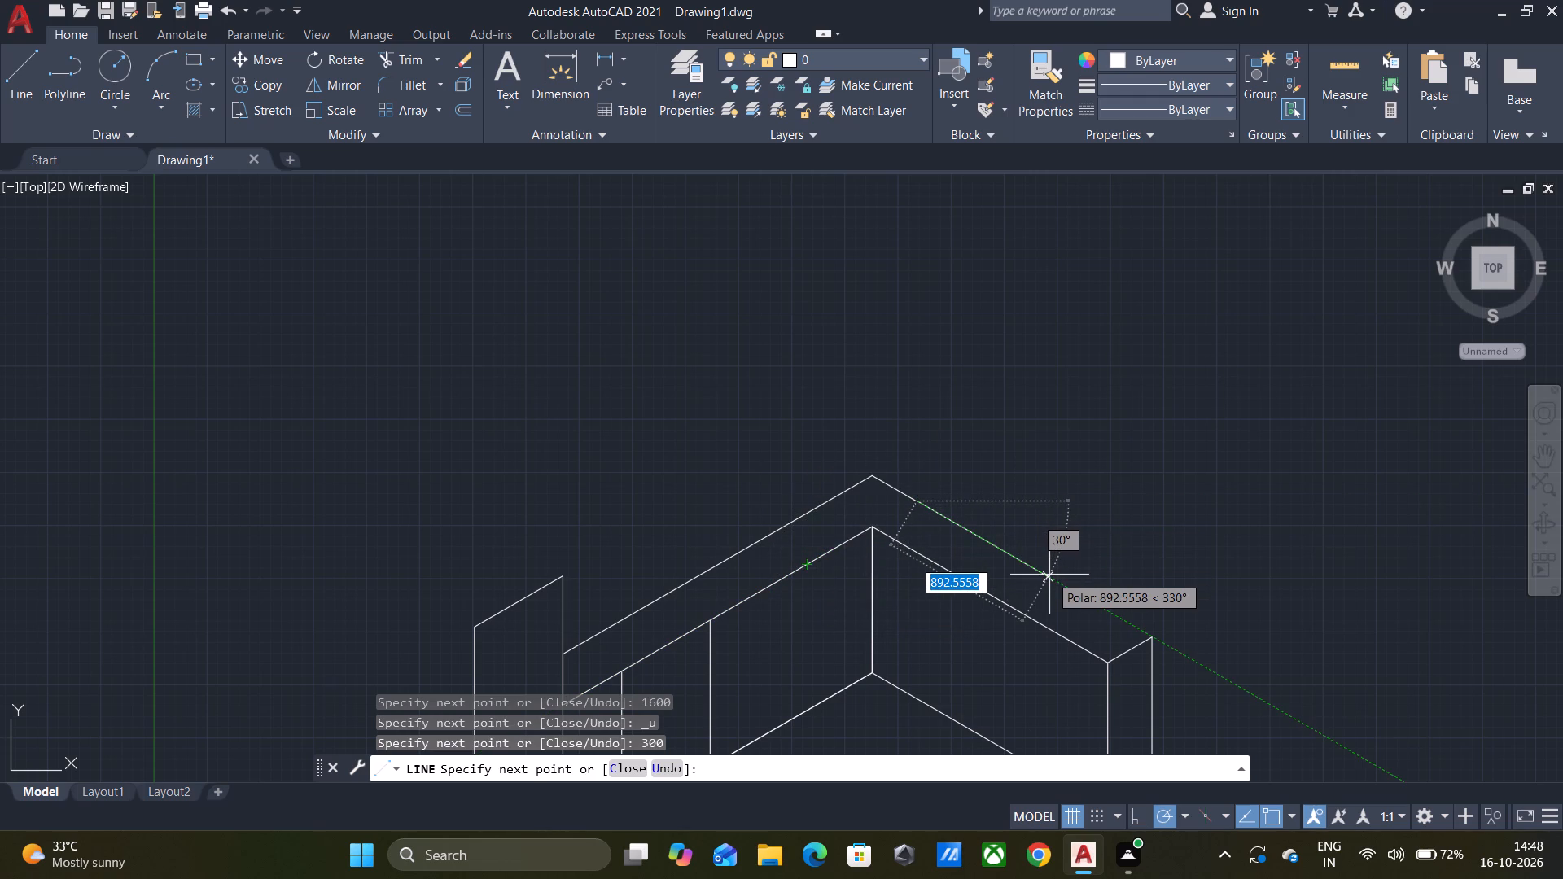
{"action": "type", "text": "1600"}
{"action": "key", "text": "Return"}
{"action": "key", "text": "space"}
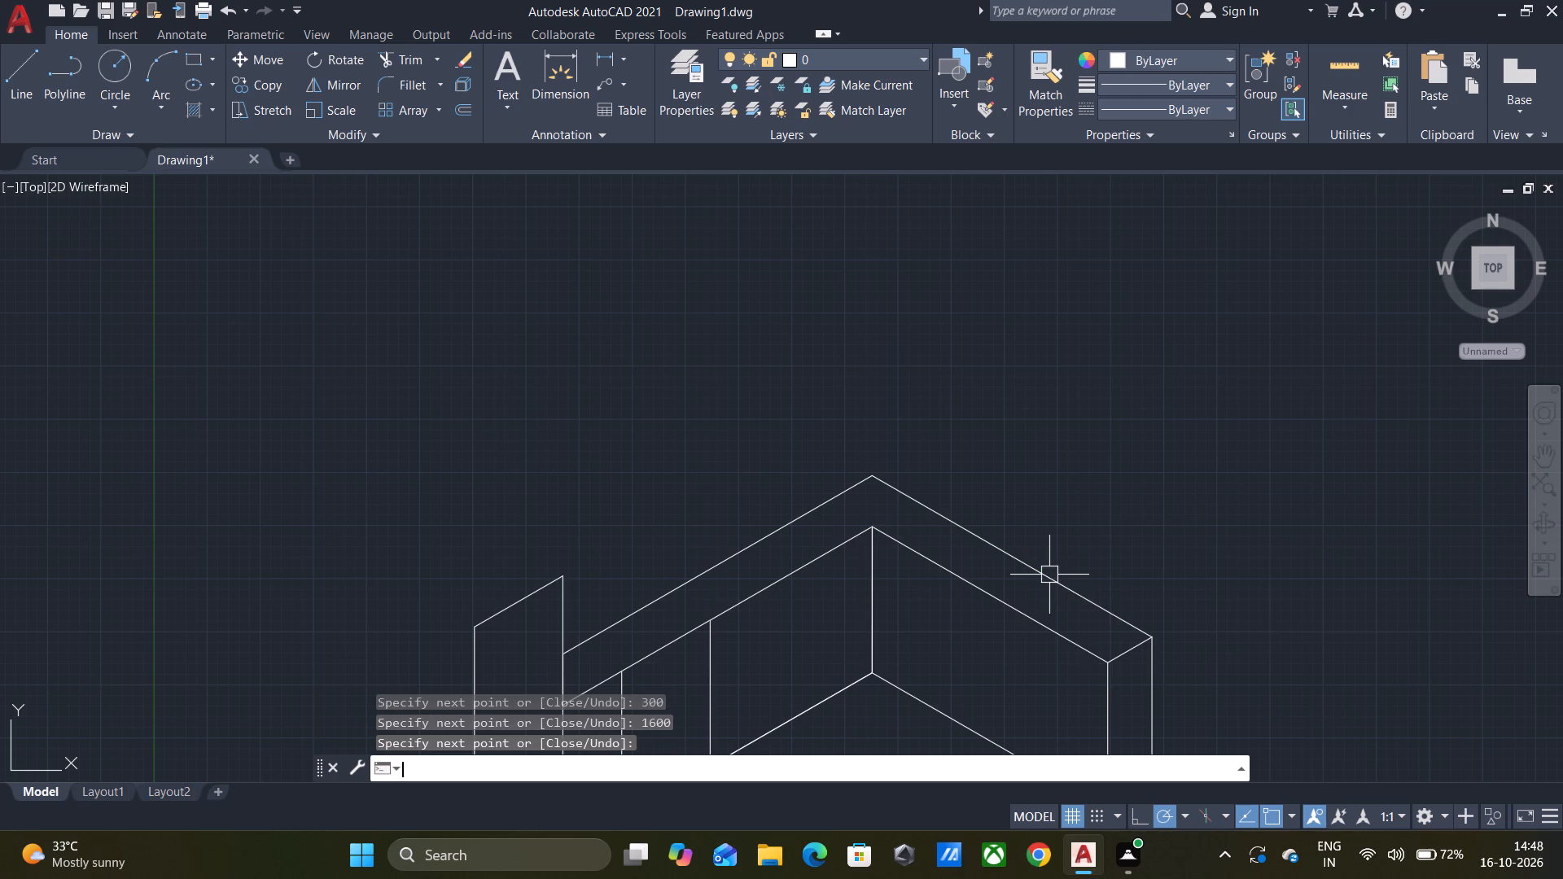
Draw a line about 695 units long at 30° from the upper inner corner where the two long faces meet.
{"action": "key", "text": "l"}
{"action": "key", "text": "Return"}
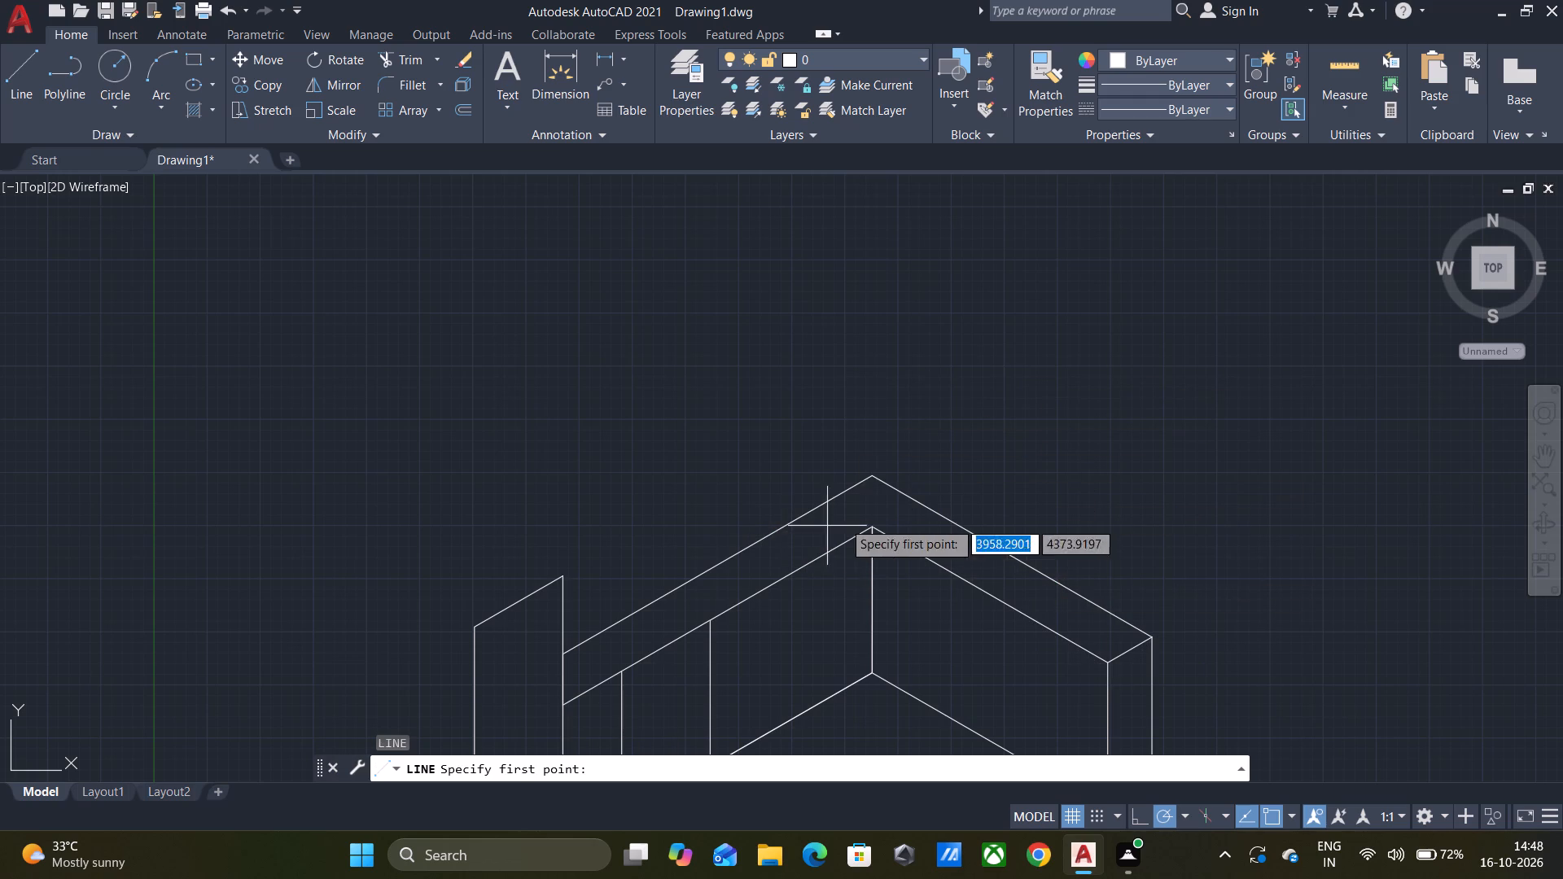
{"action": "left_click", "coordinate": [873, 528]}
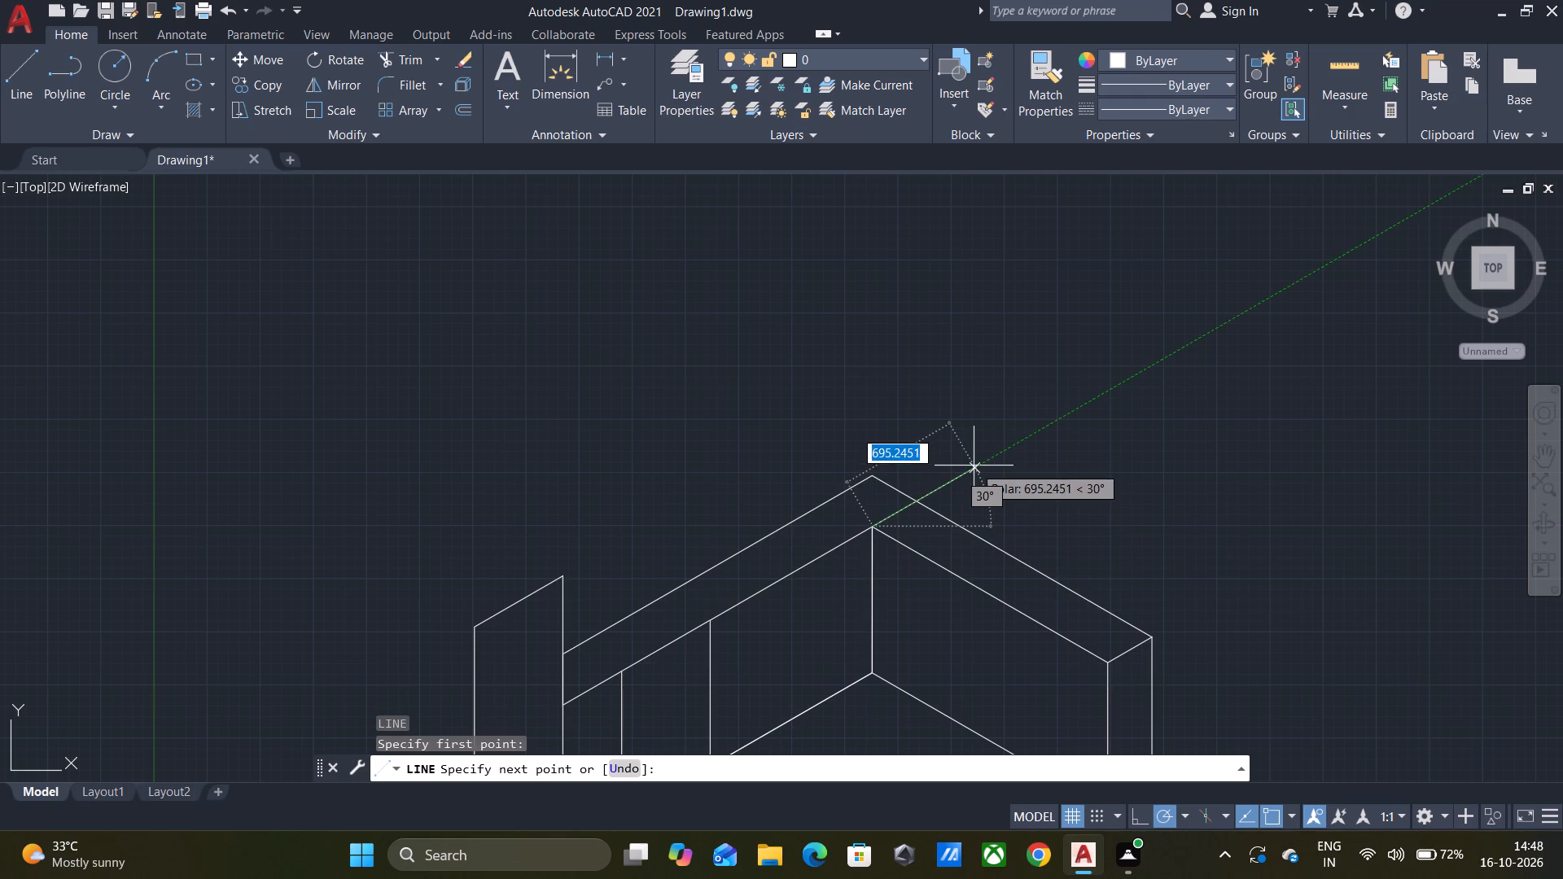
{"action": "left_click", "coordinate": [974, 466]}
{"action": "key", "text": "Escape"}
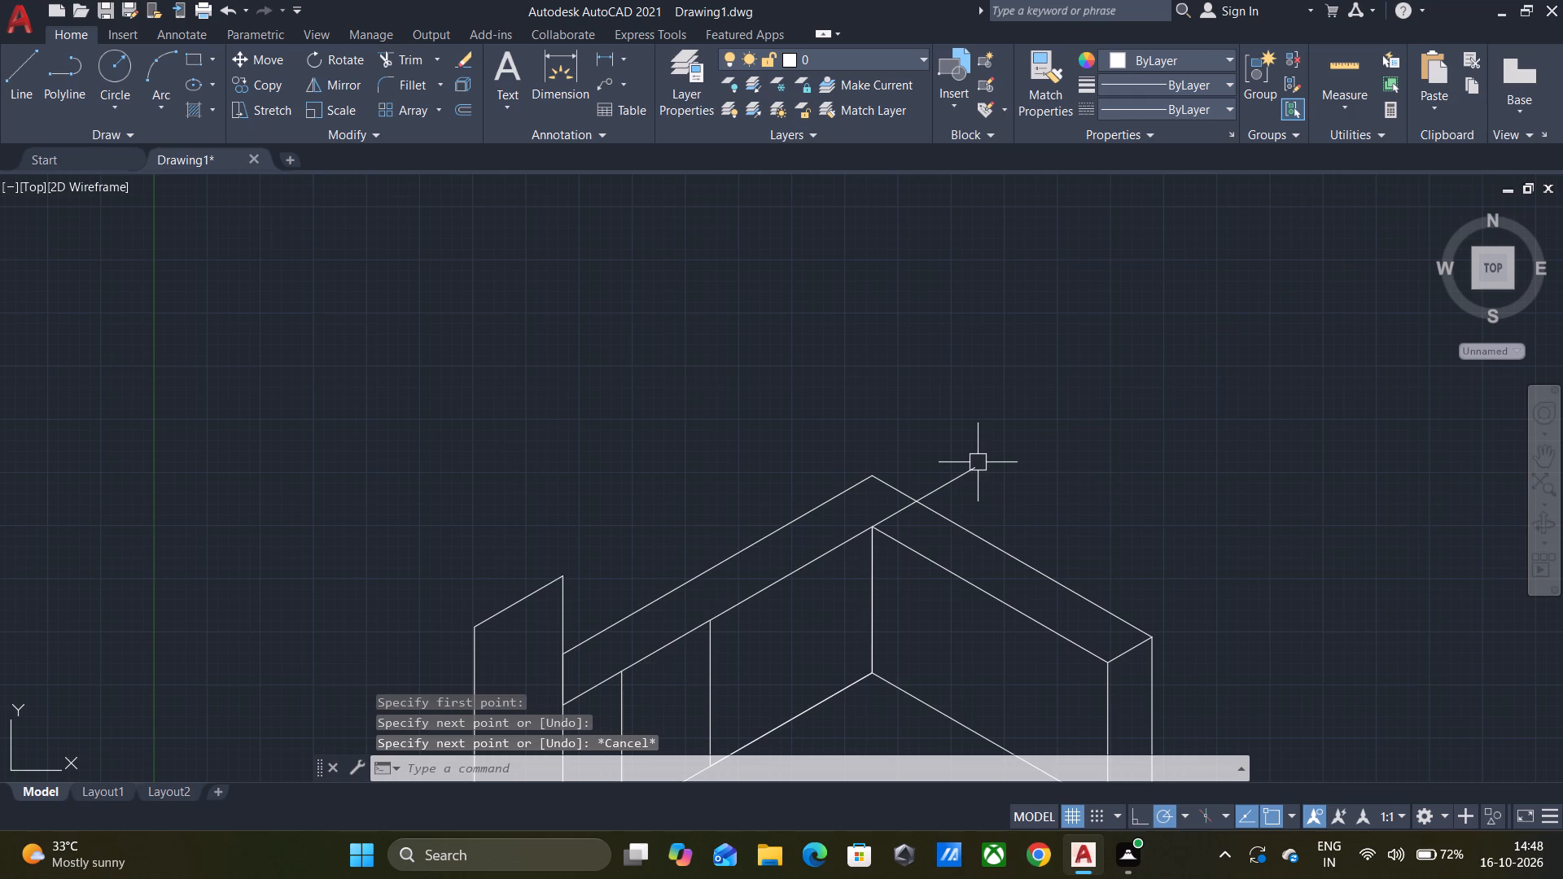
Trim the part of the 30° line that extends past the outer top edge at the corner of the long faces.
{"action": "type", "text": "TRR"}
{"action": "key", "text": "Return"}
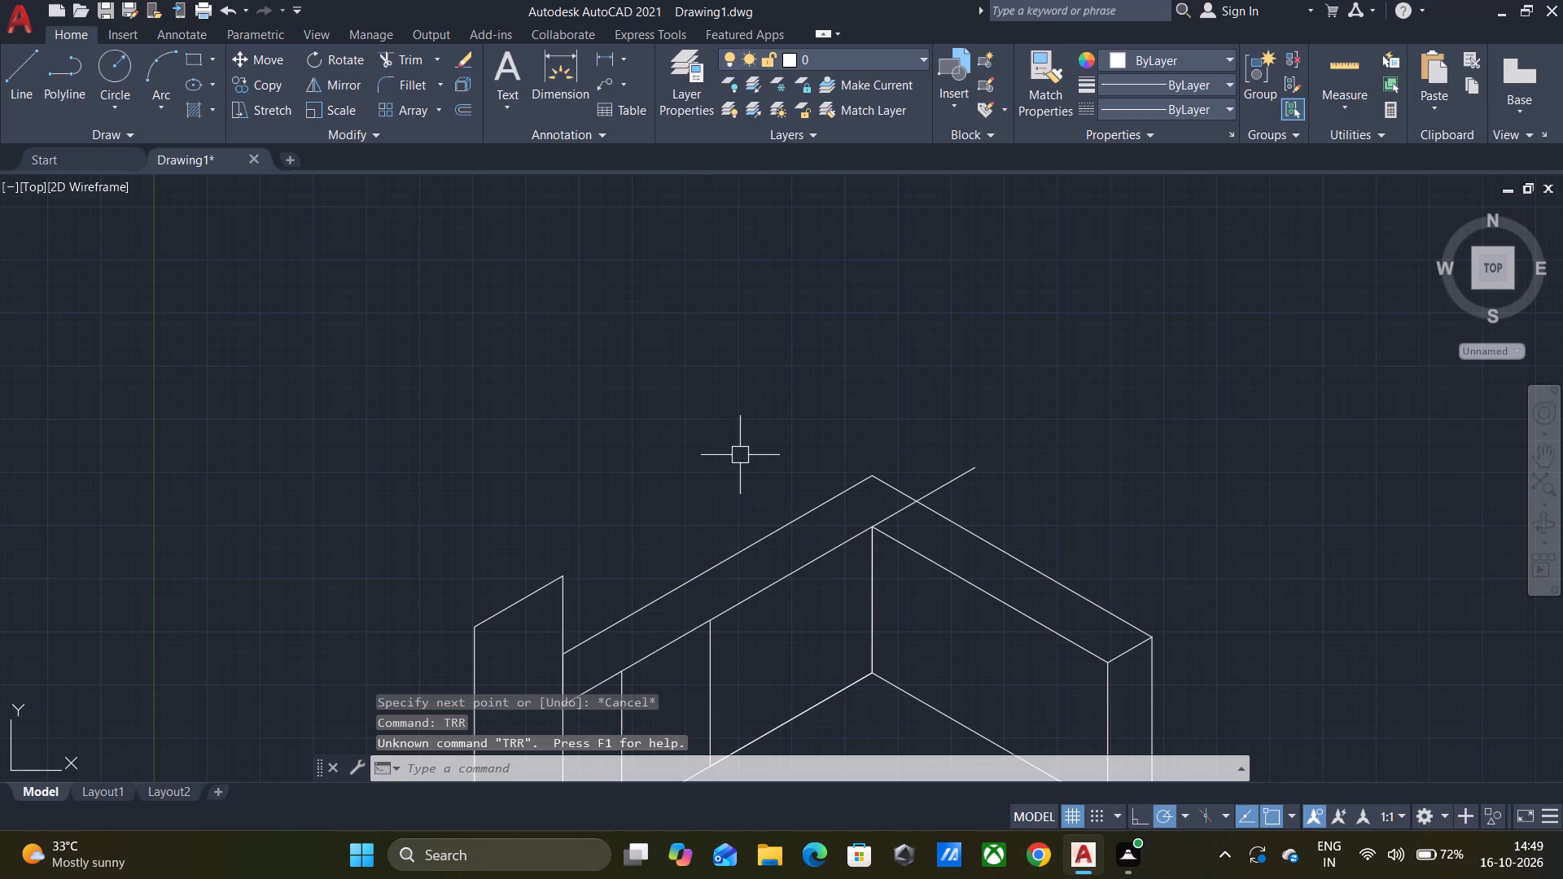
{"action": "key", "text": "Escape"}
{"action": "type", "text": "TR"}
{"action": "key", "text": "Return"}
{"action": "key", "text": "Return"}
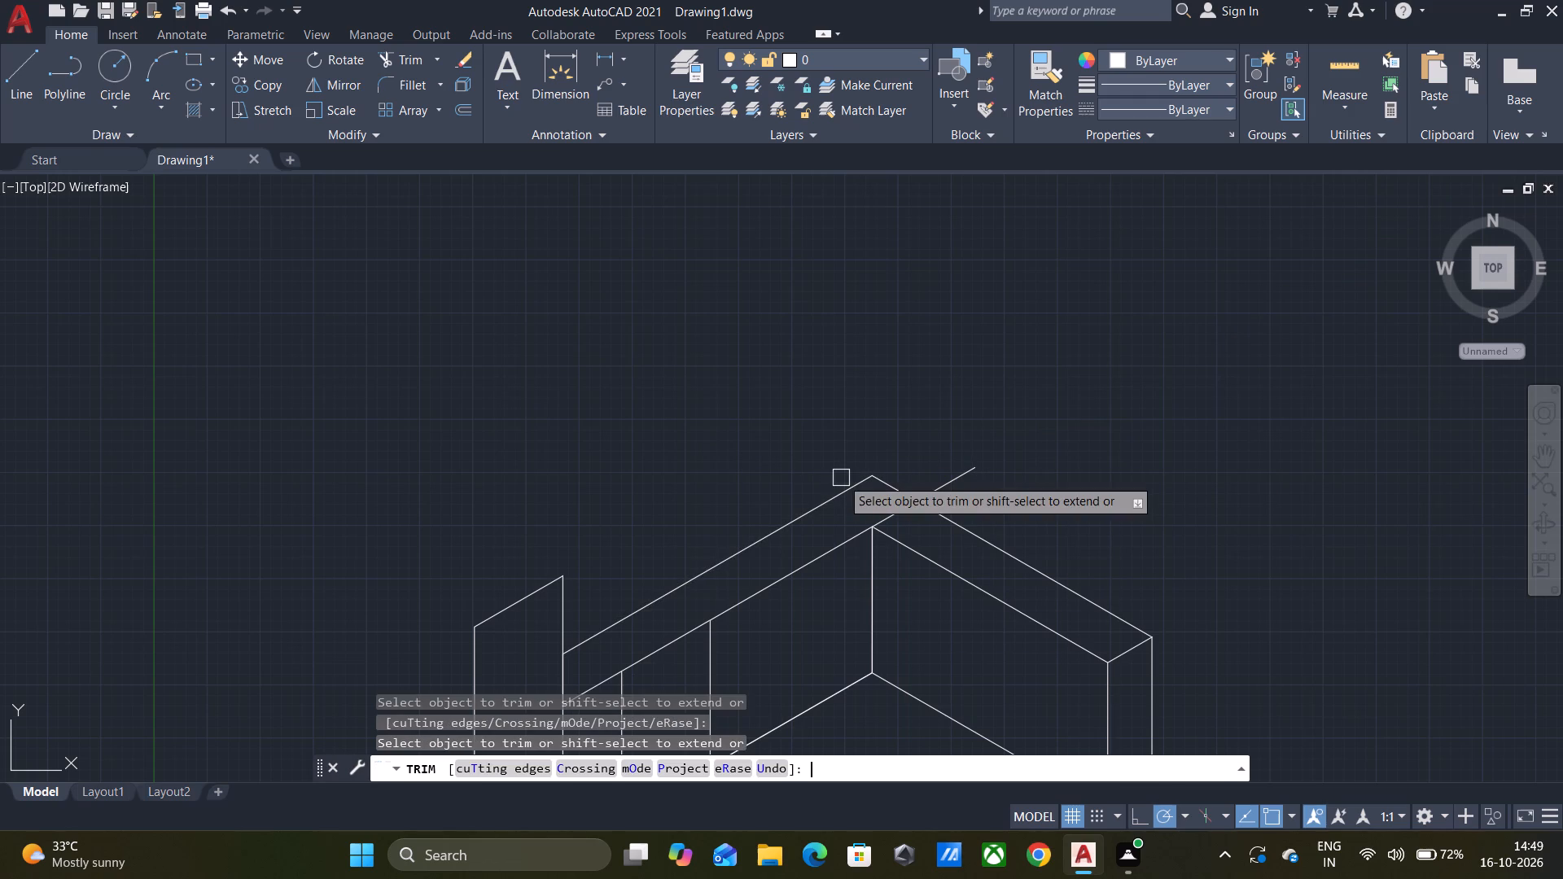
{"action": "left_click", "coordinate": [955, 480]}
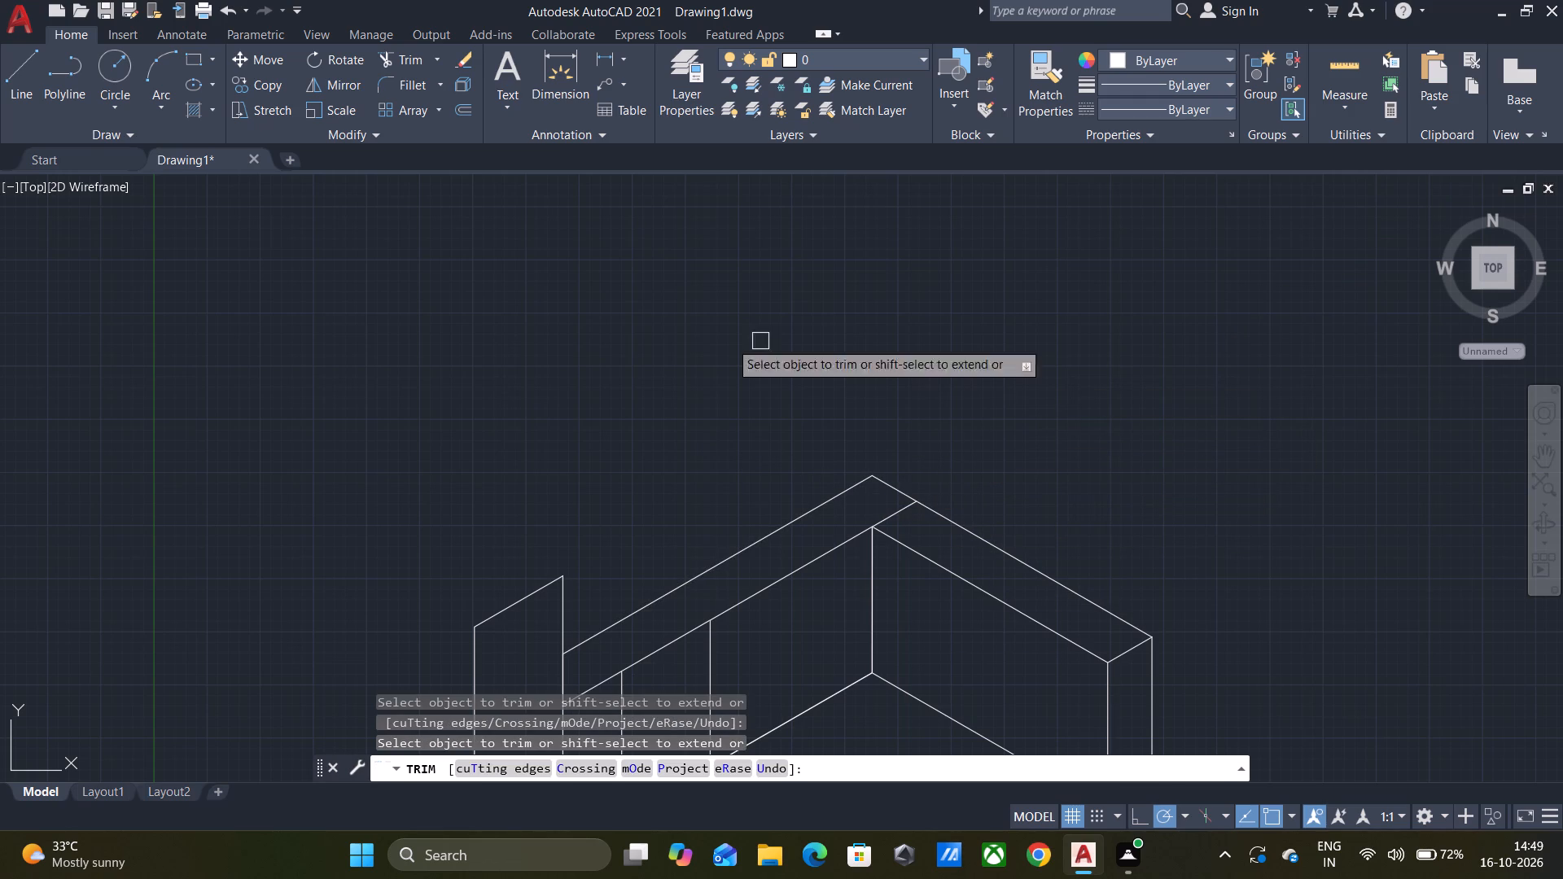
{"action": "key", "text": "Escape"}
Draw the tall panel's side face from its lowest corner with segments of 300 at 150°, 1620 at 90° and 300 at 330°.
{"action": "scroll", "coordinate": [801, 378], "scroll_direction": "down", "scroll_amount": 3}
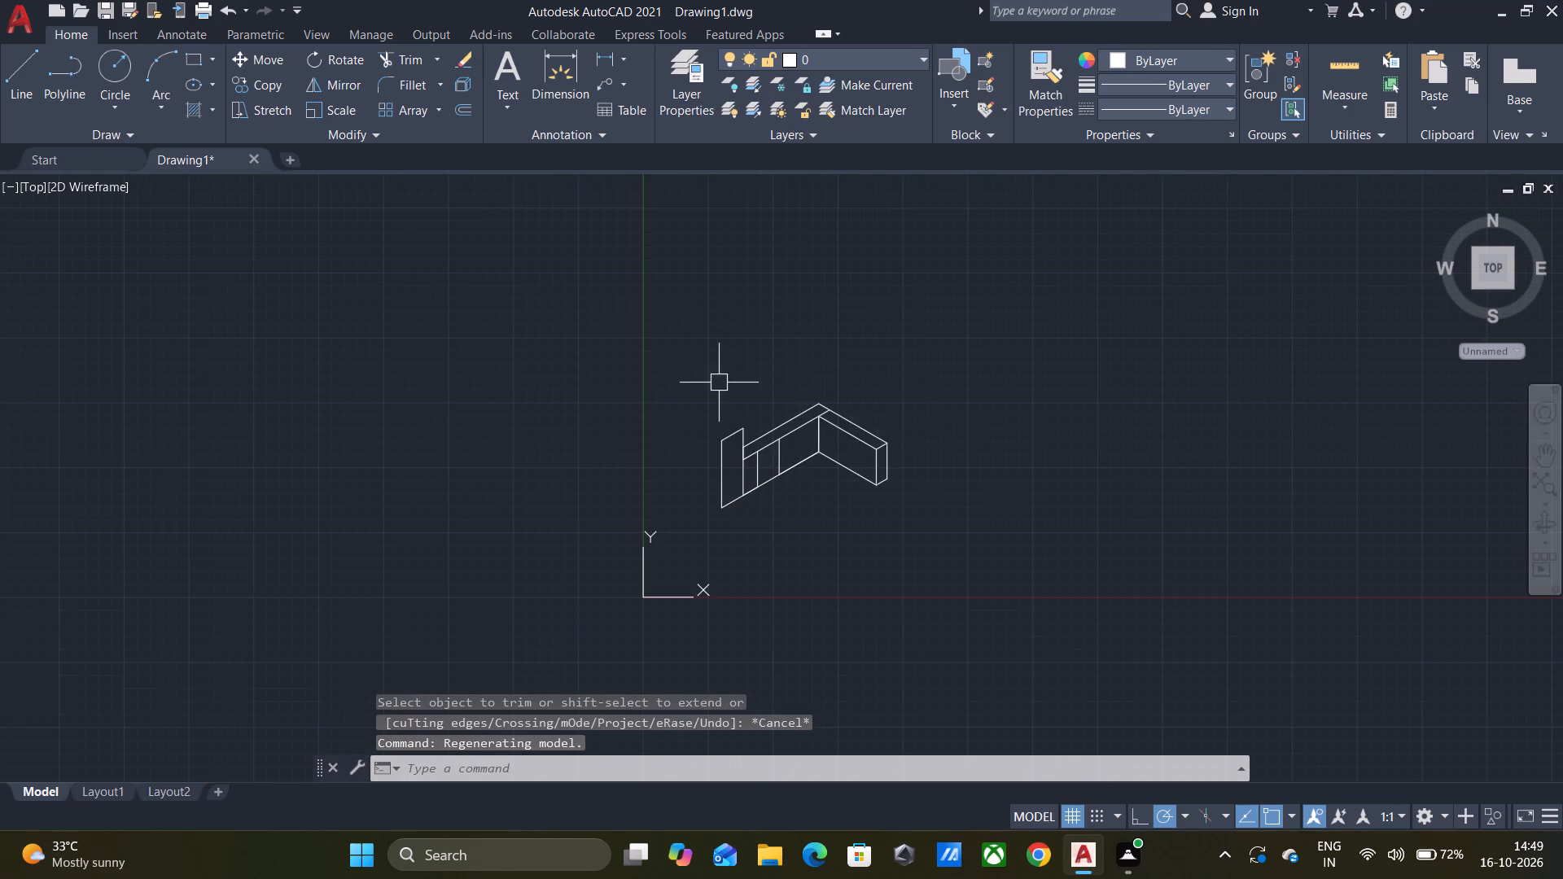
{"action": "scroll", "coordinate": [747, 378], "scroll_direction": "up", "scroll_amount": 2}
{"action": "middle_click_drag", "start_coordinate": [747, 378], "coordinate": [668, 269]}
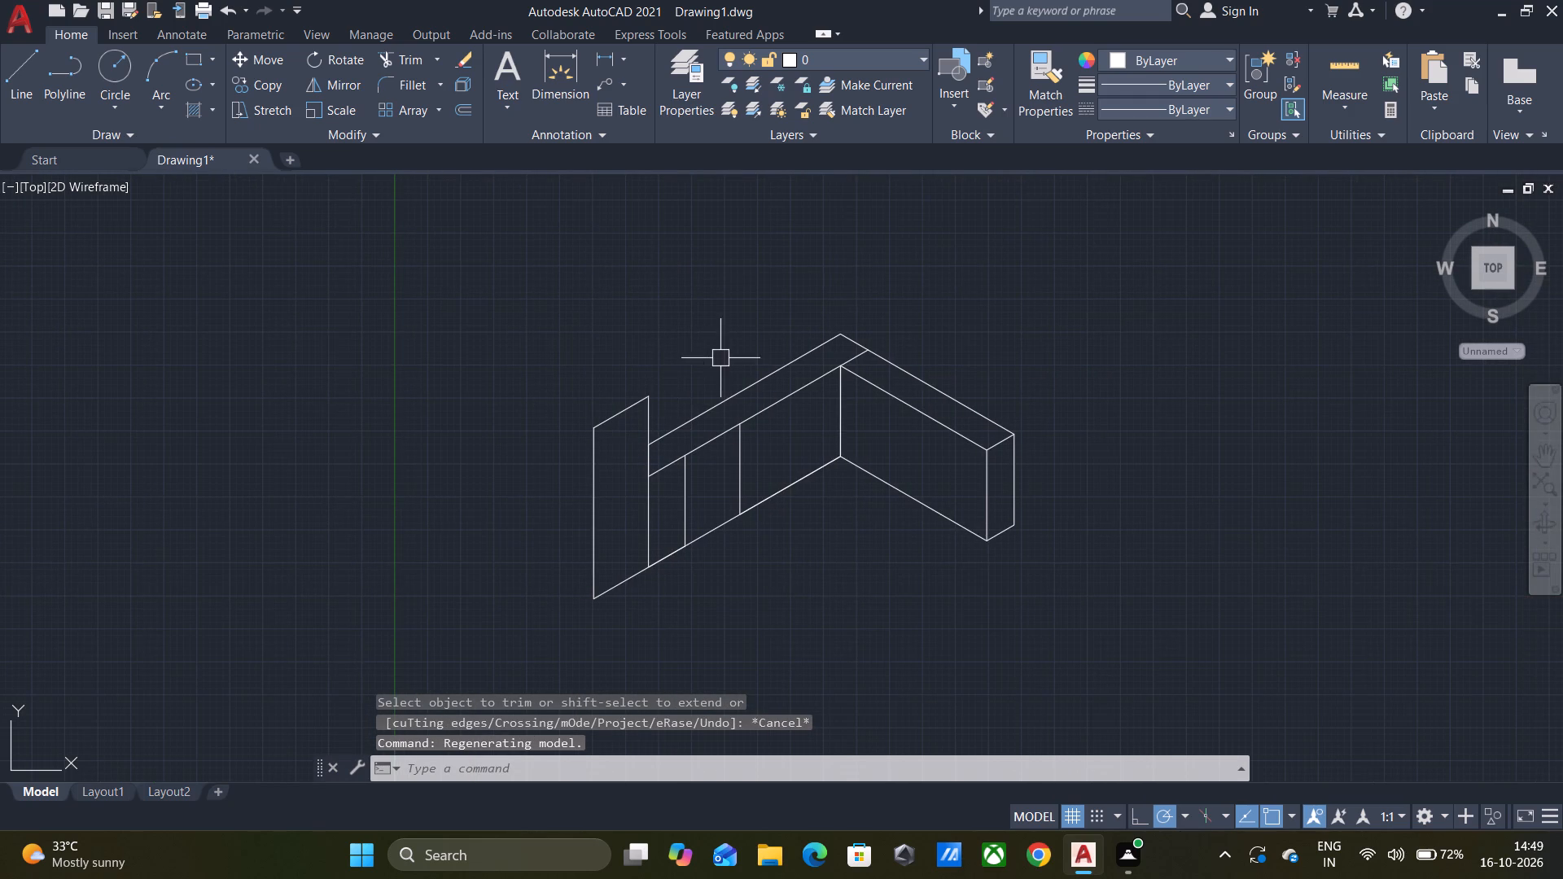
{"action": "middle_click_drag", "start_coordinate": [719, 357], "coordinate": [636, 357]}
{"action": "scroll", "coordinate": [670, 346], "scroll_direction": "up", "scroll_amount": 1}
{"action": "middle_click_drag", "start_coordinate": [672, 345], "coordinate": [695, 321]}
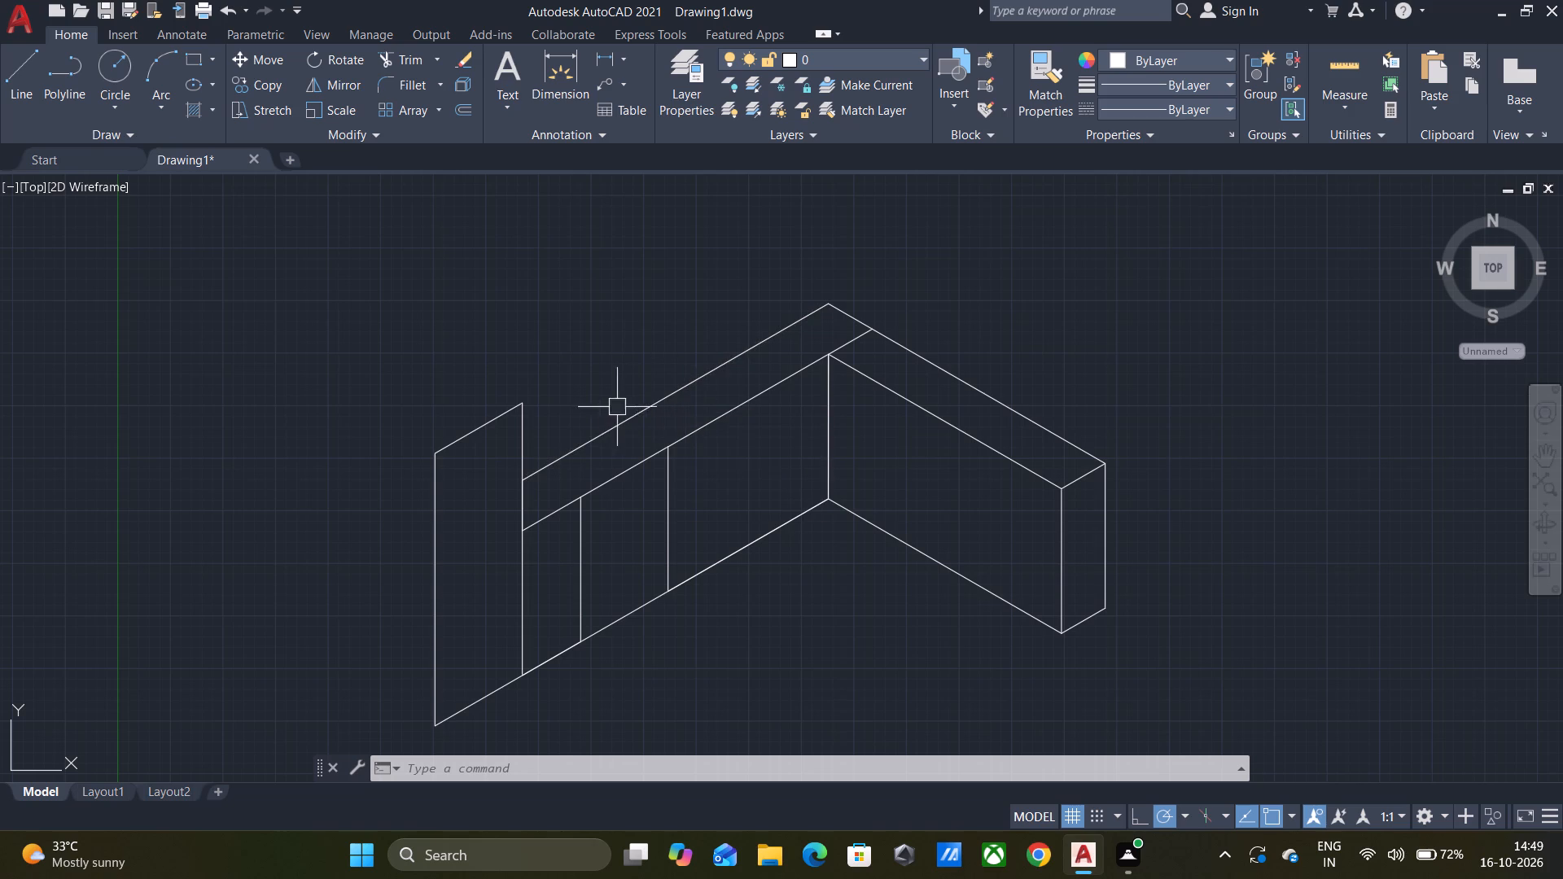
{"action": "key", "text": "l"}
{"action": "key", "text": "Return"}
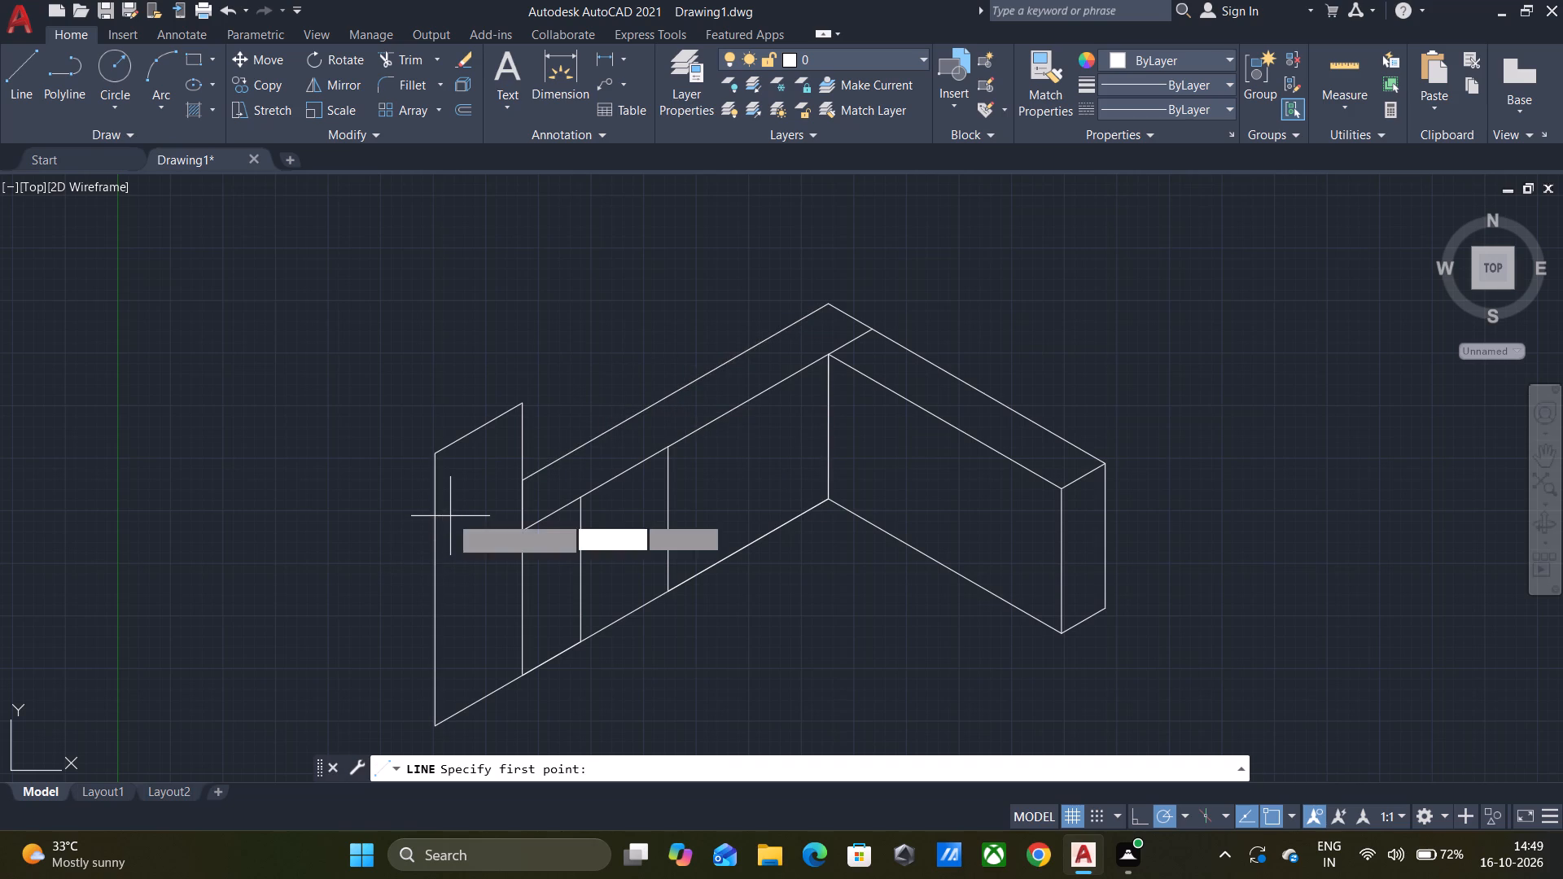
{"action": "left_click", "coordinate": [435, 731]}
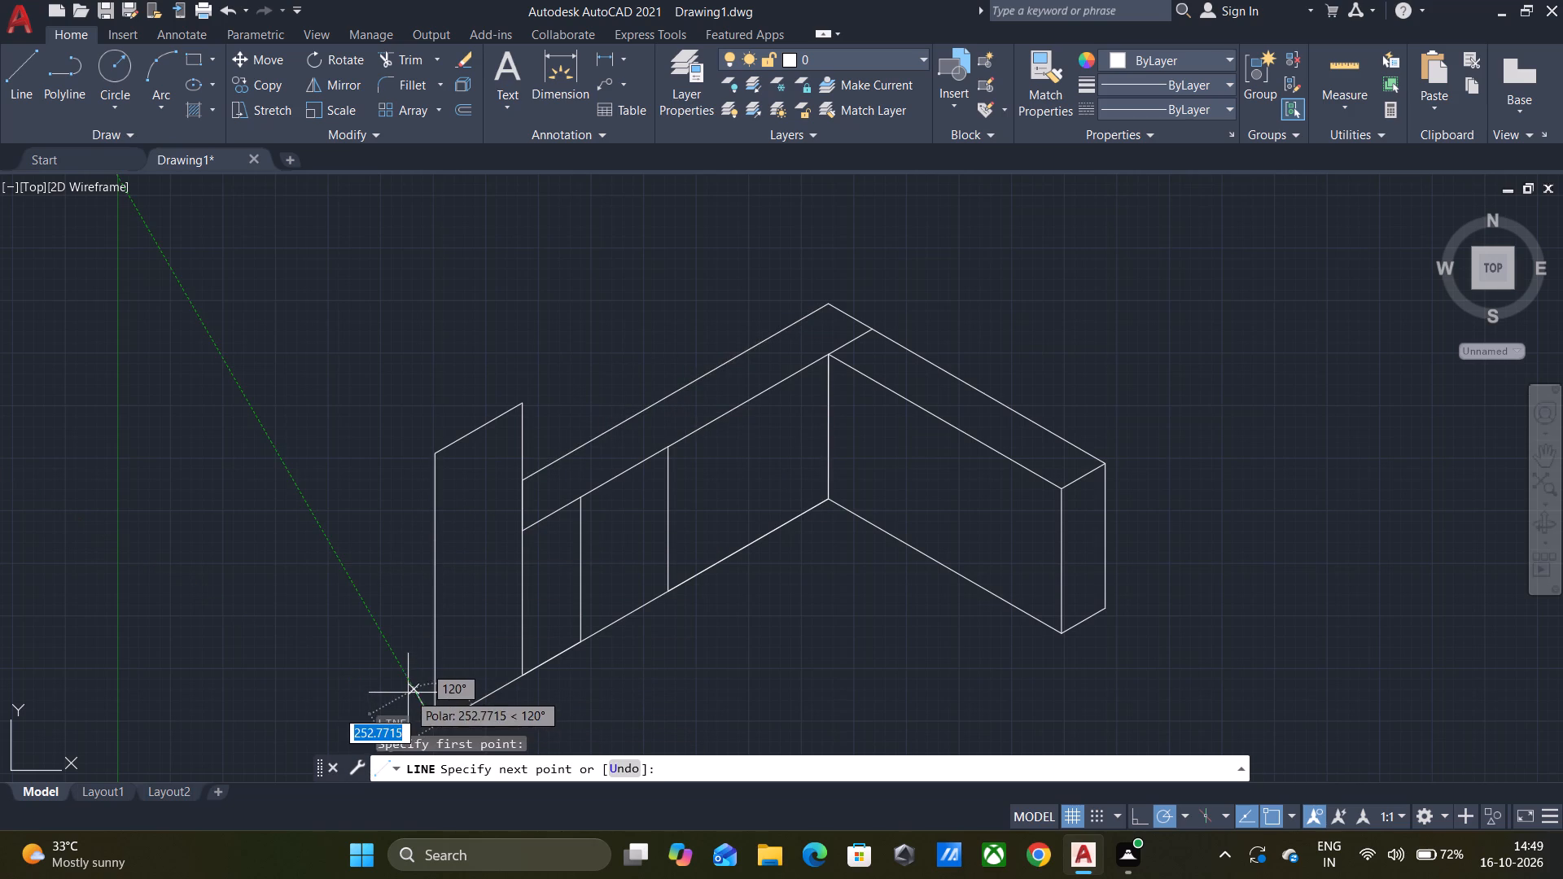
{"action": "type", "text": "300"}
{"action": "key", "text": "Return"}
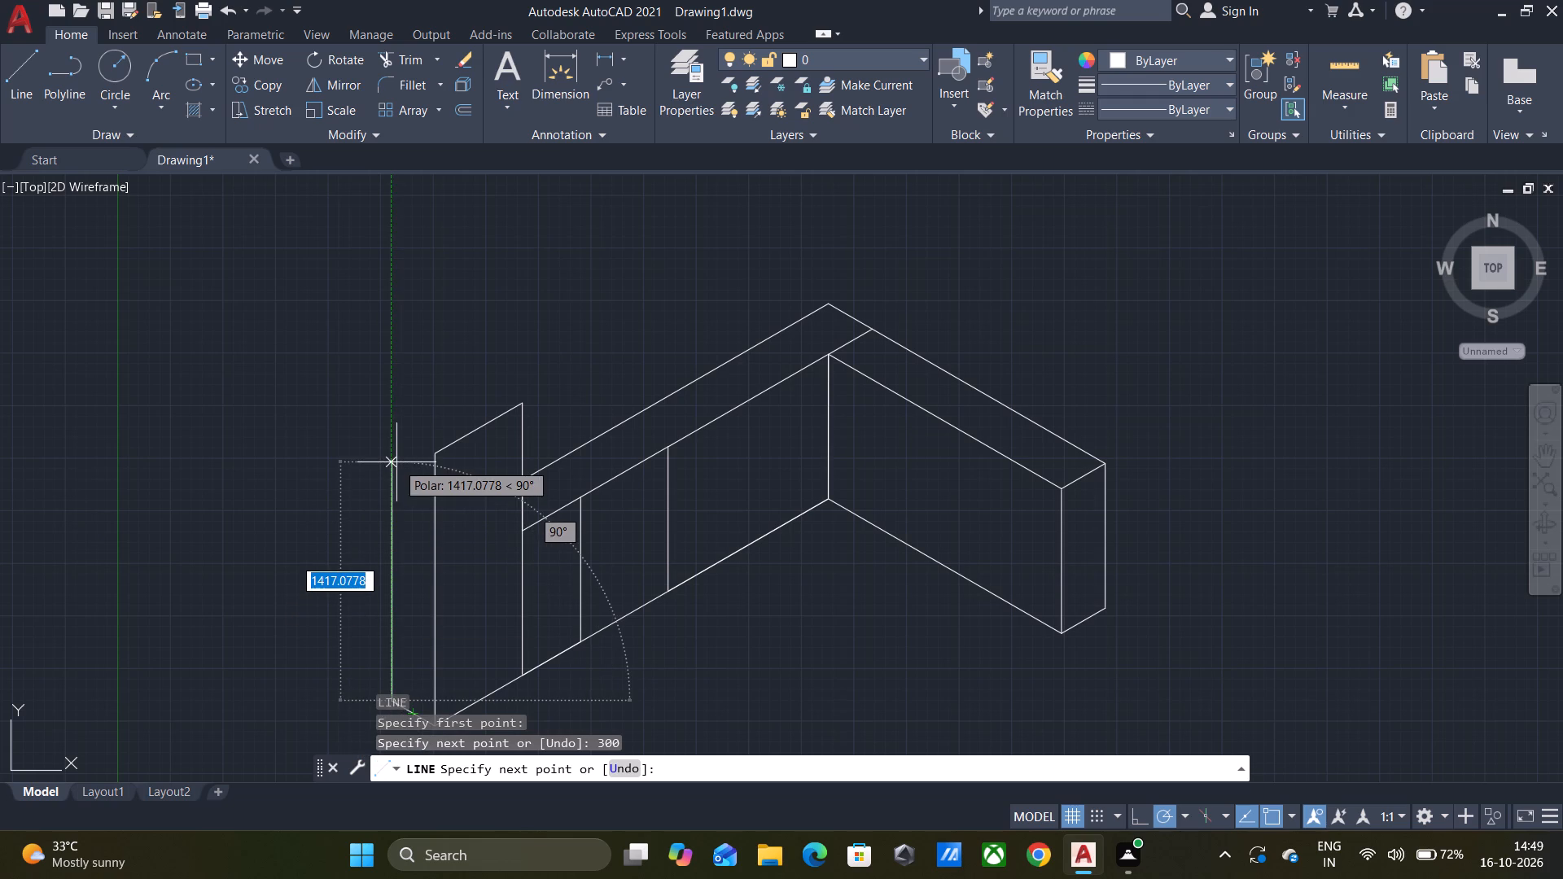
{"action": "type", "text": "1620"}
{"action": "key", "text": "Return"}
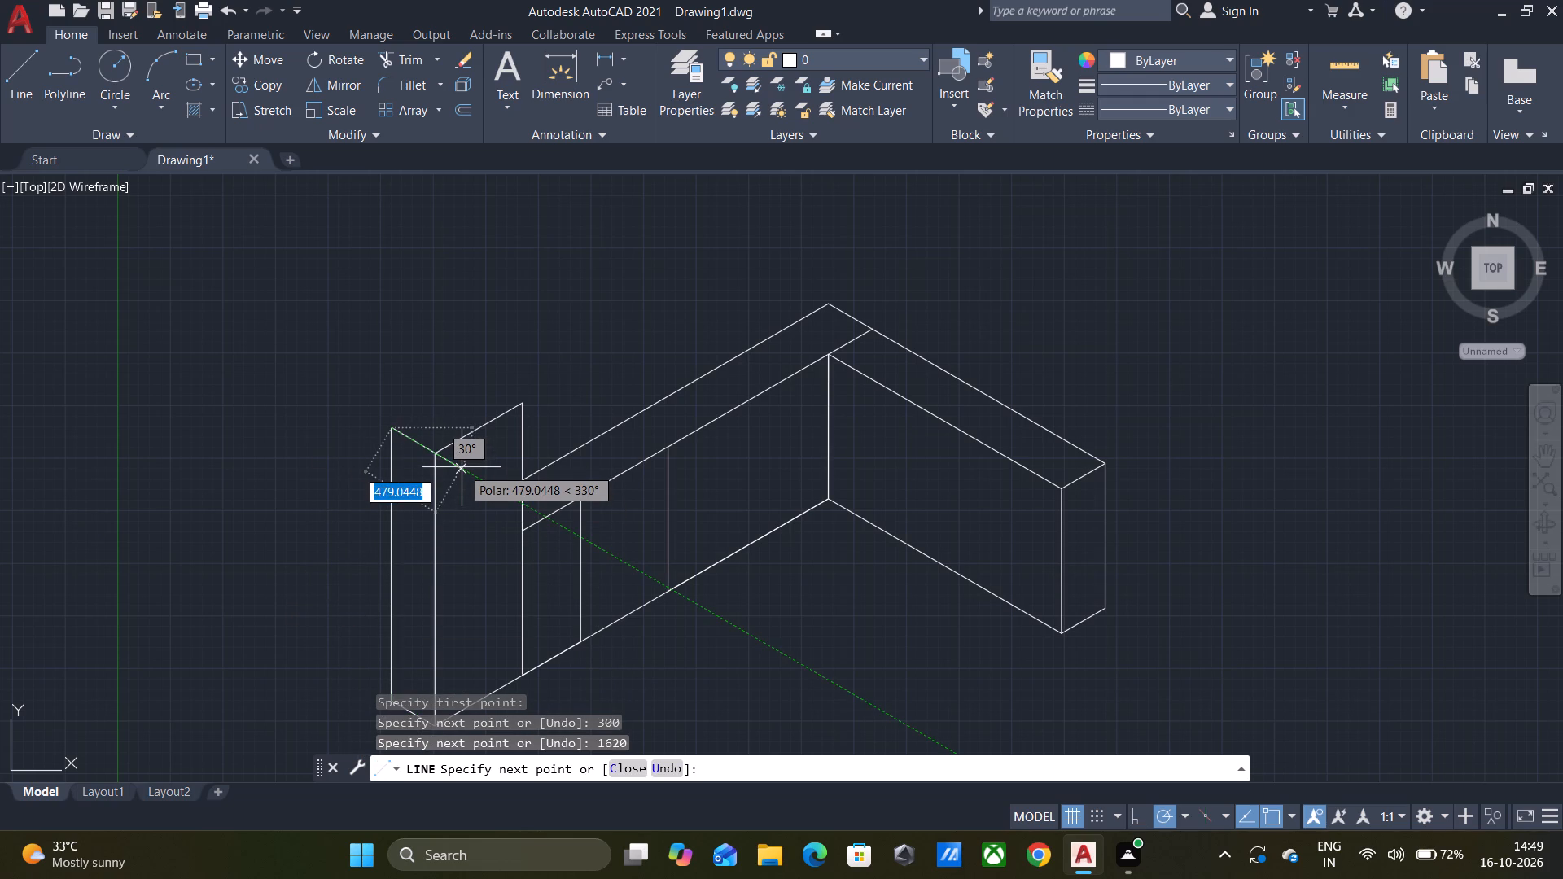
{"action": "type", "text": "300"}
{"action": "key", "text": "Return"}
{"action": "key", "text": "space"}
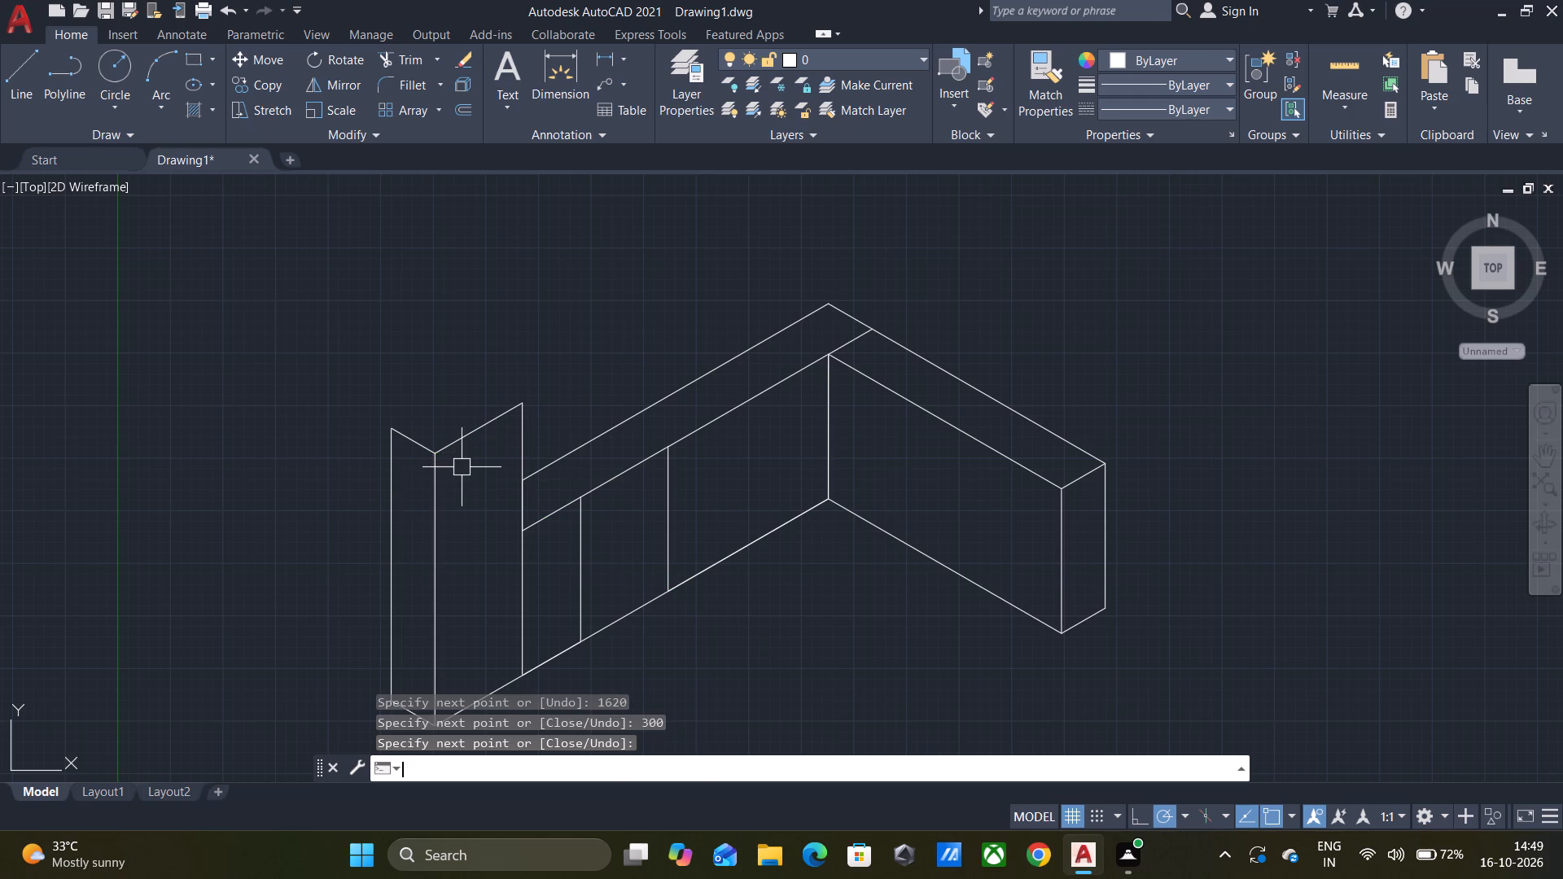
Start a line from the outer top corner at the free end of the 1600-unit block.
{"action": "middle_click_drag", "start_coordinate": [598, 329], "coordinate": [534, 283]}
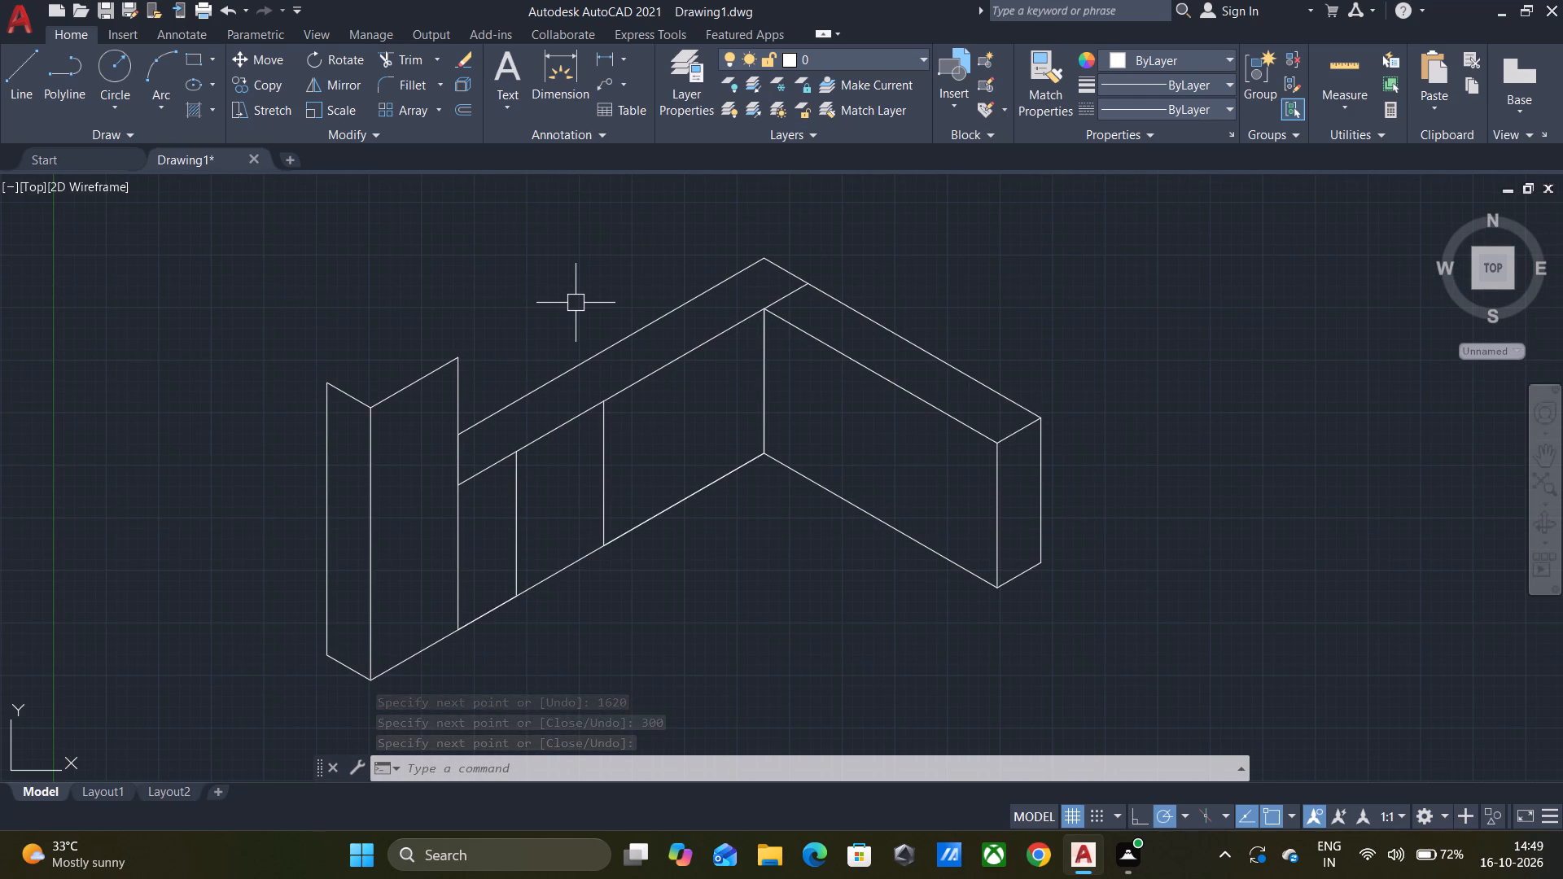
{"action": "middle_click_drag", "start_coordinate": [641, 283], "coordinate": [564, 298]}
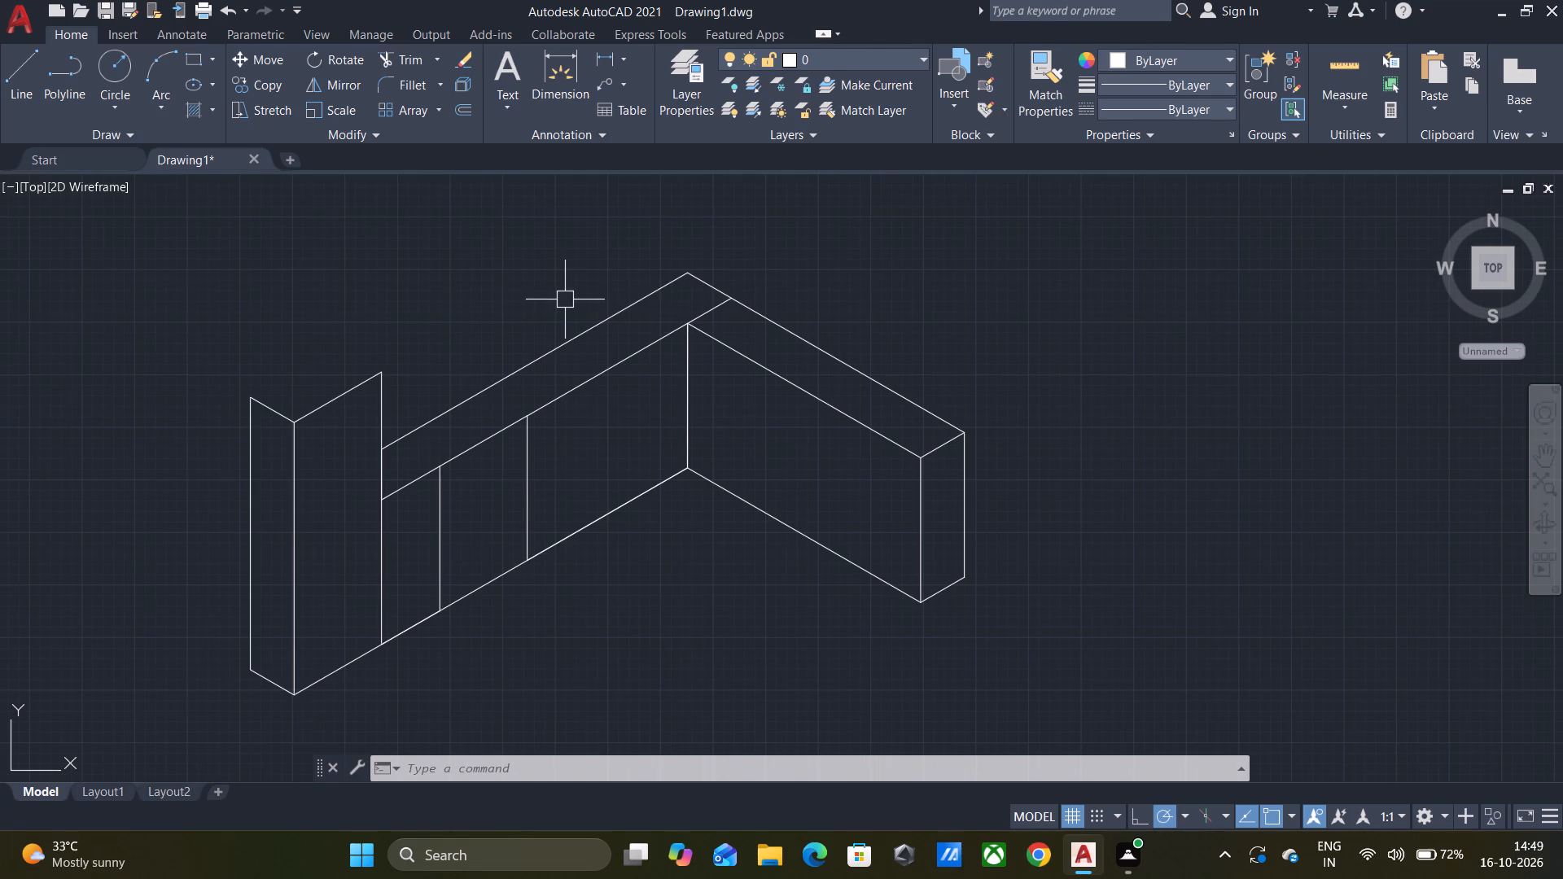
{"action": "key", "text": "l"}
{"action": "key", "text": "Return"}
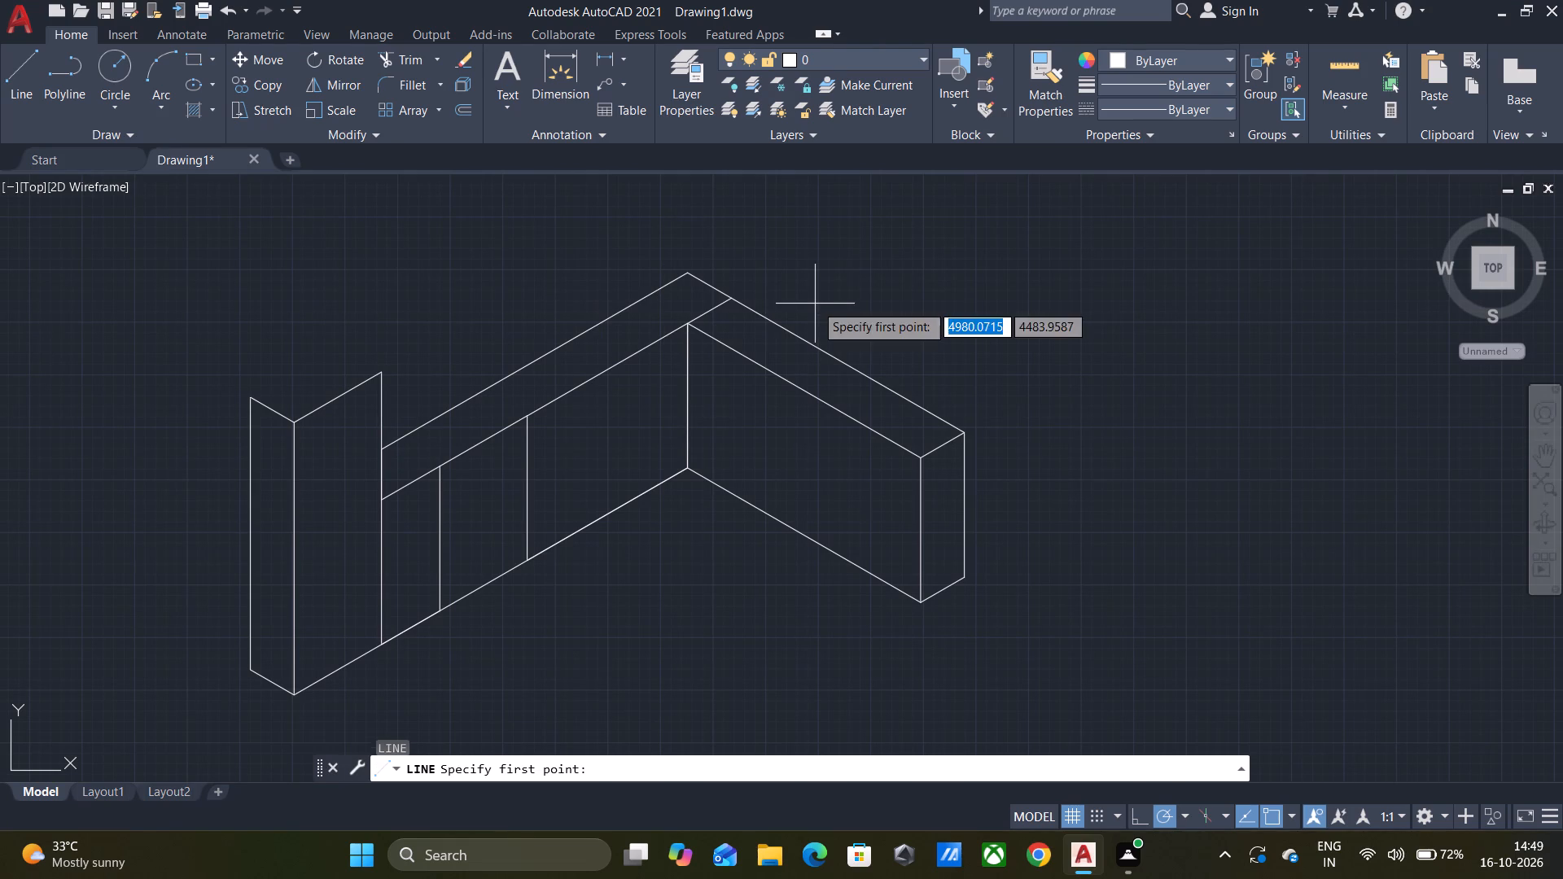
{"action": "left_click", "coordinate": [963, 435]}
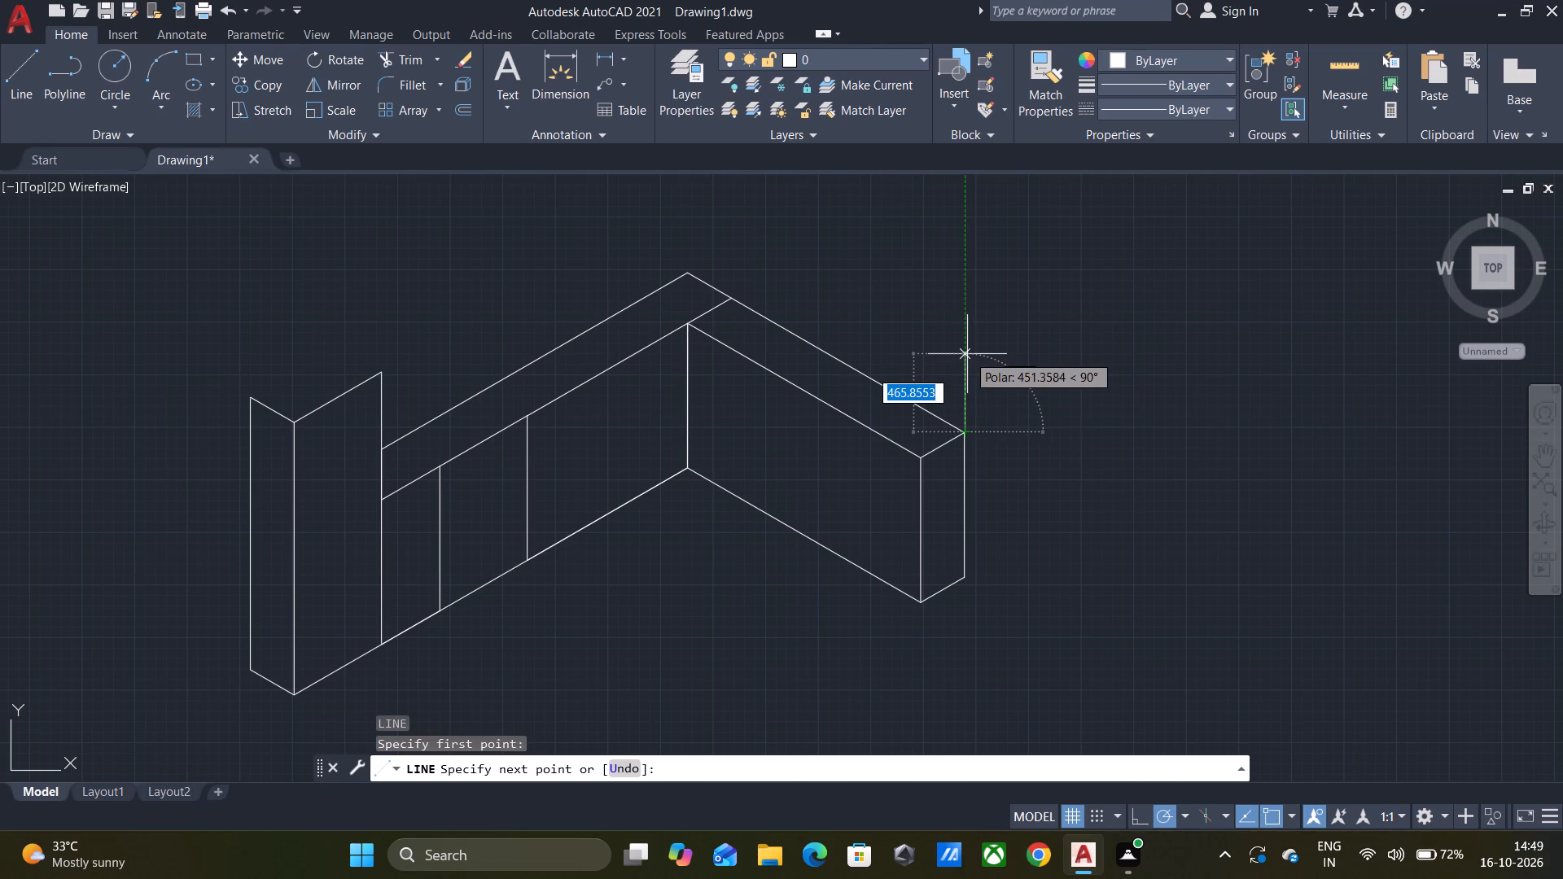
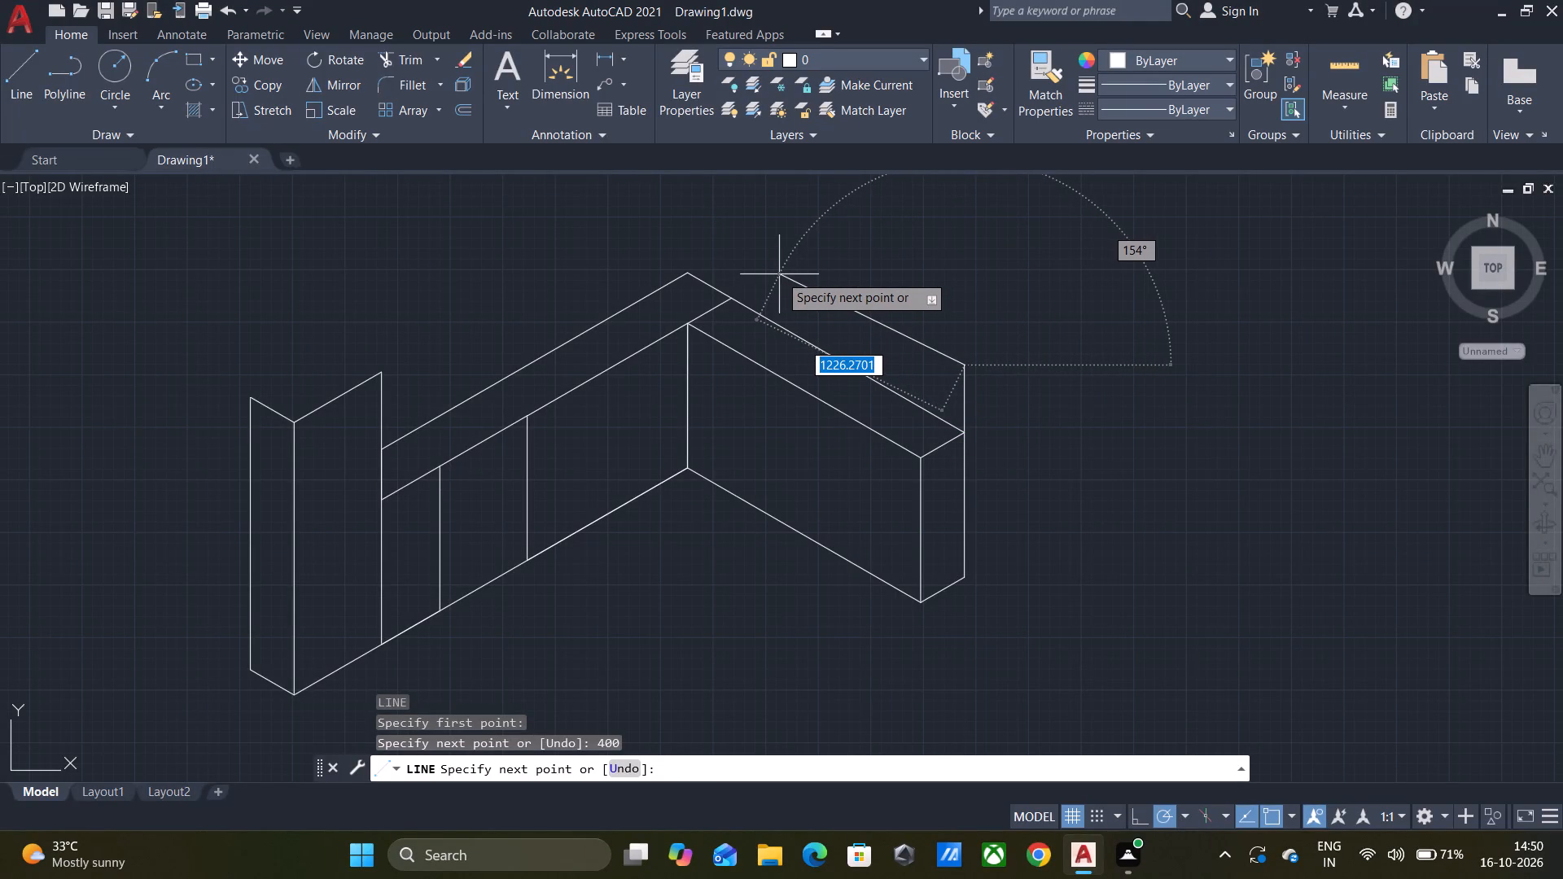
Undo the last segment and draw 500 at 90°, 500 at 150° and 580 at 90° up from the block's outer top corner.
{"action": "key", "text": "ctrl+z"}
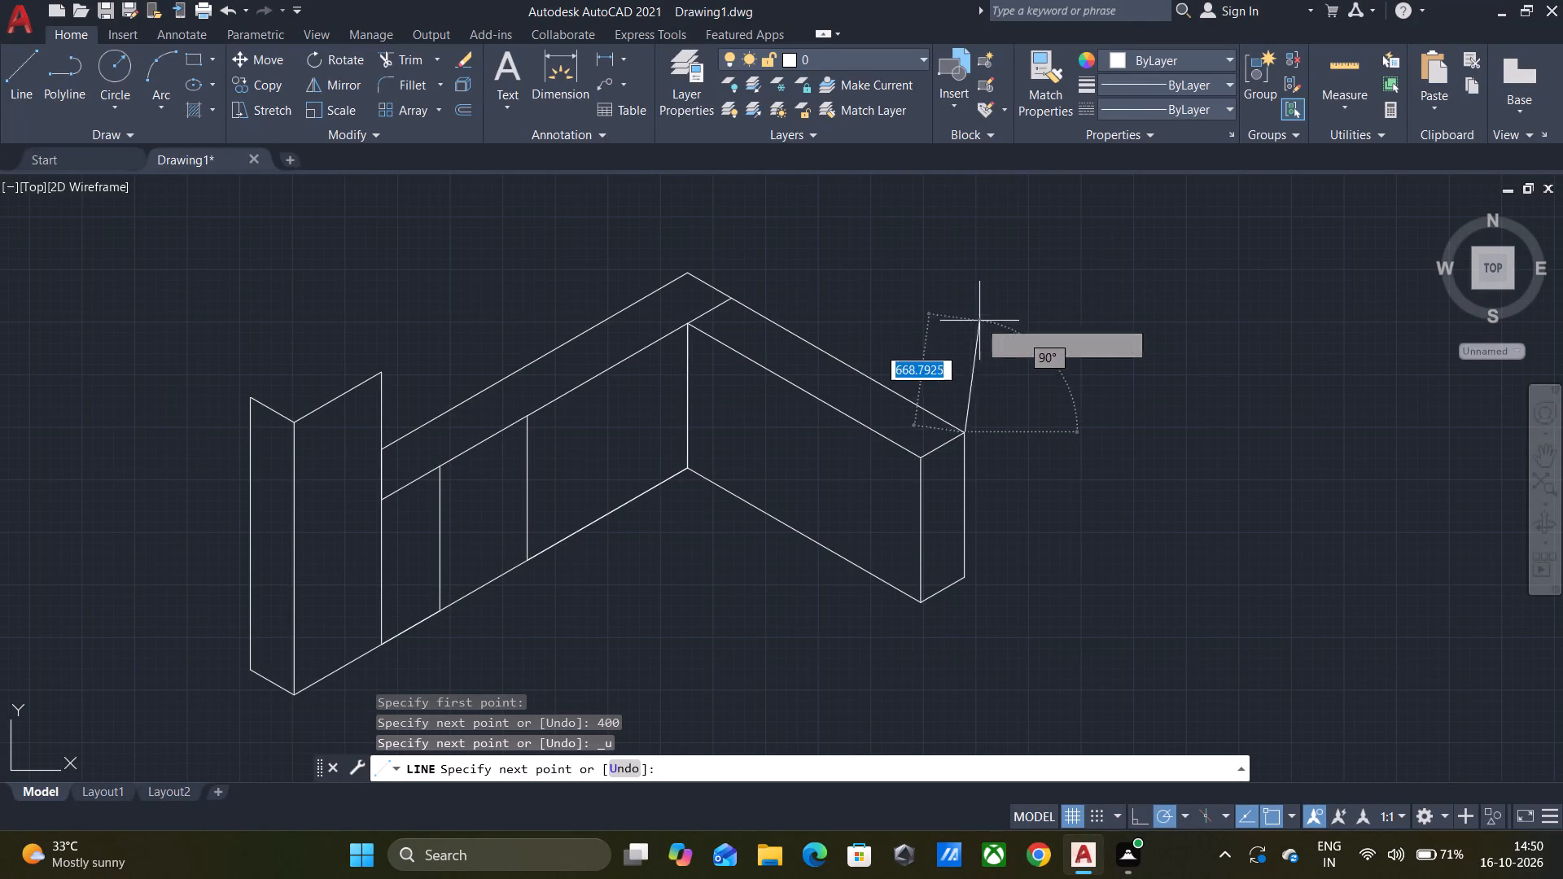
{"action": "type", "text": "500"}
{"action": "key", "text": "Return"}
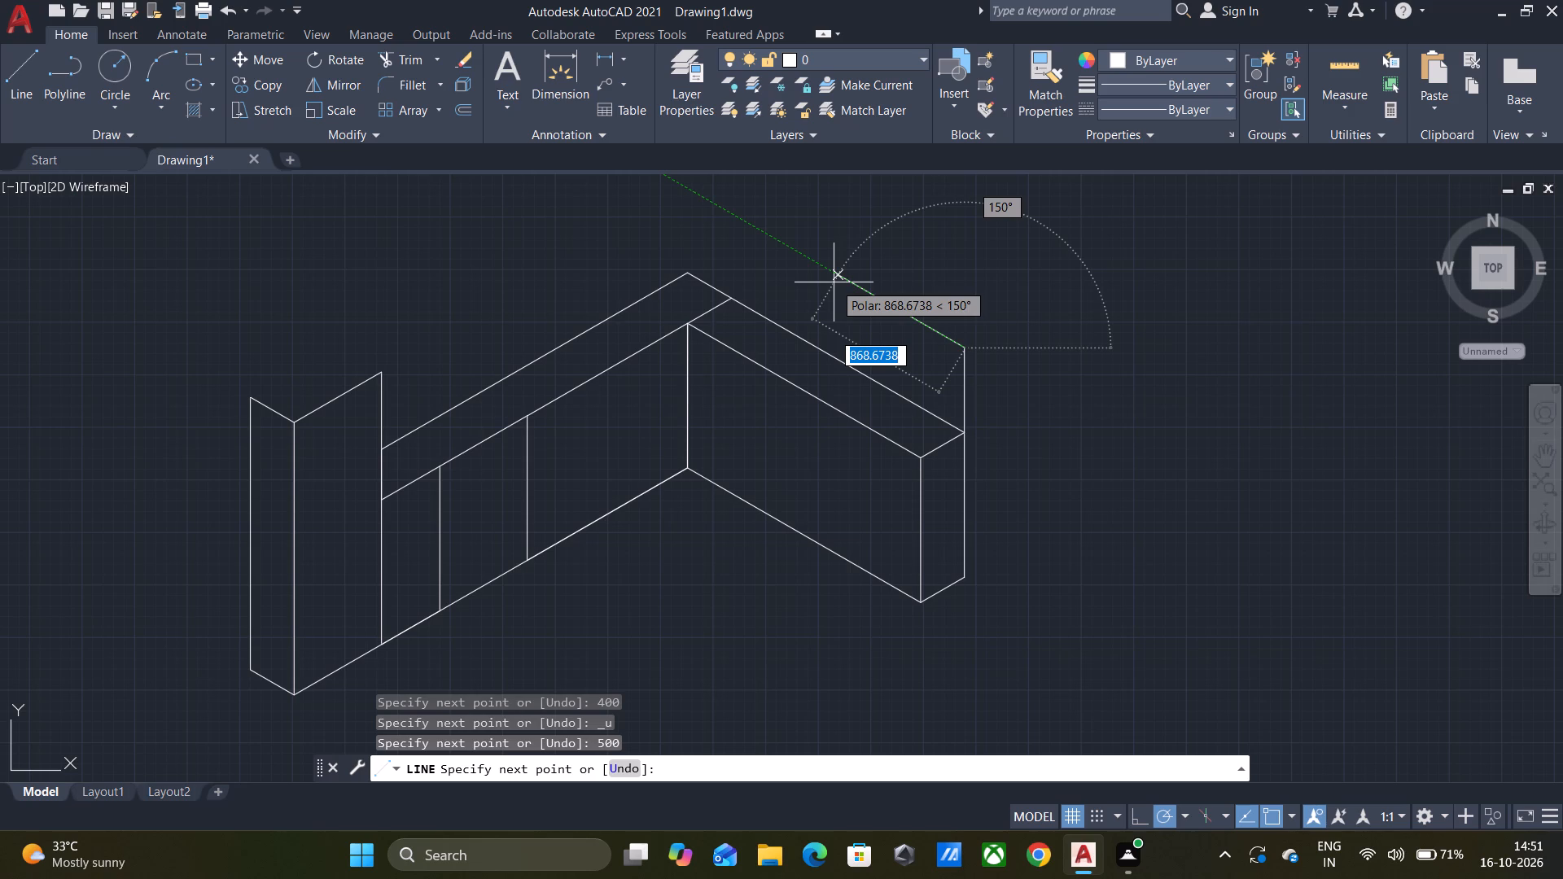
{"action": "type", "text": "500"}
{"action": "key", "text": "Return"}
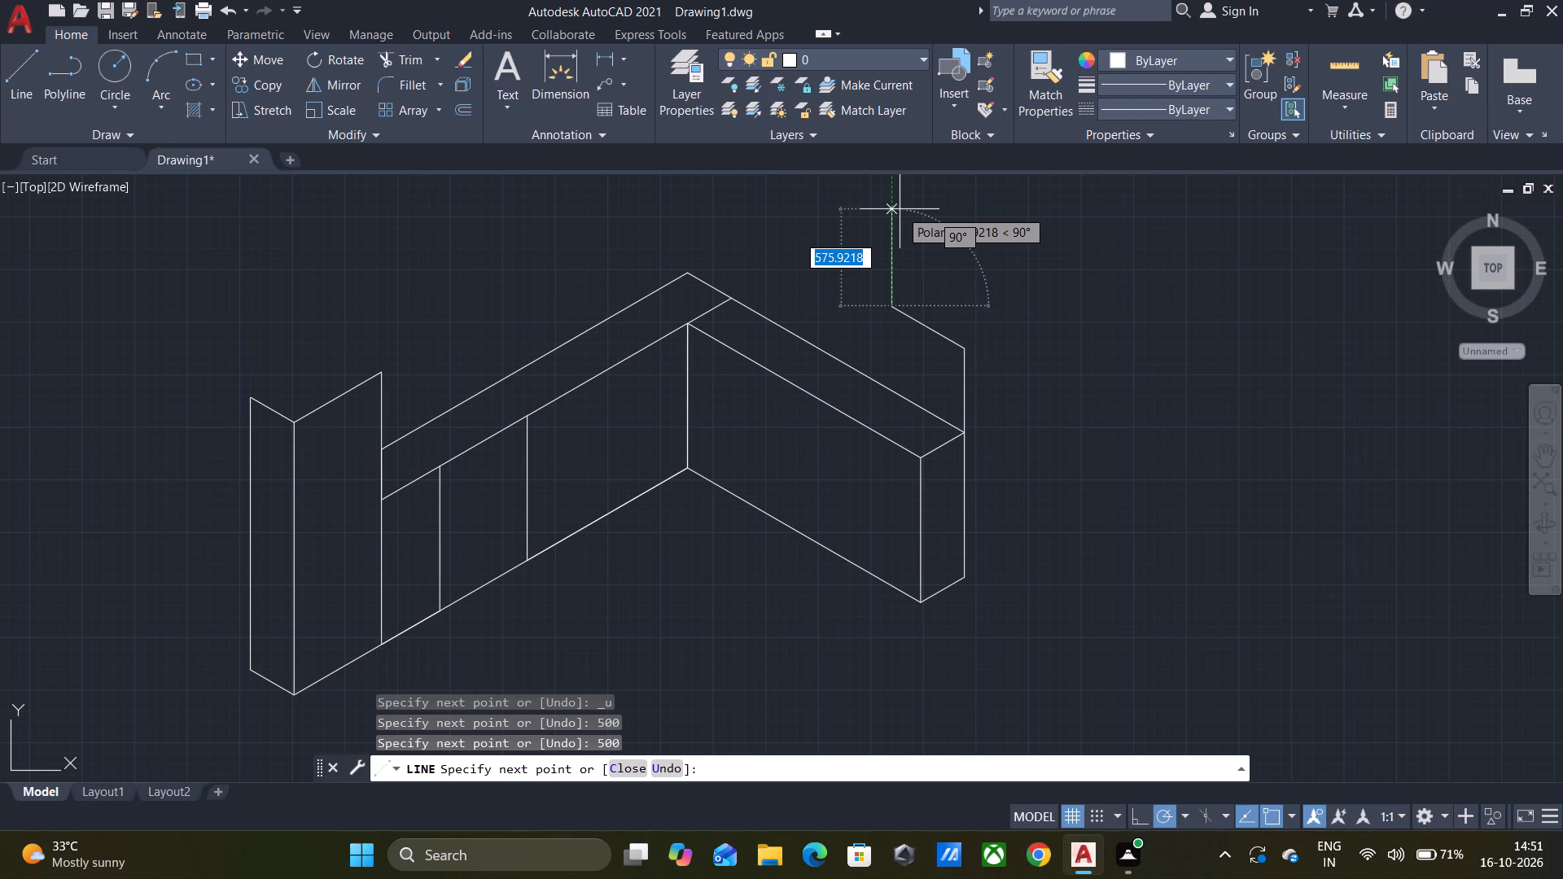
{"action": "type", "text": "580"}
{"action": "key", "text": "Return"}
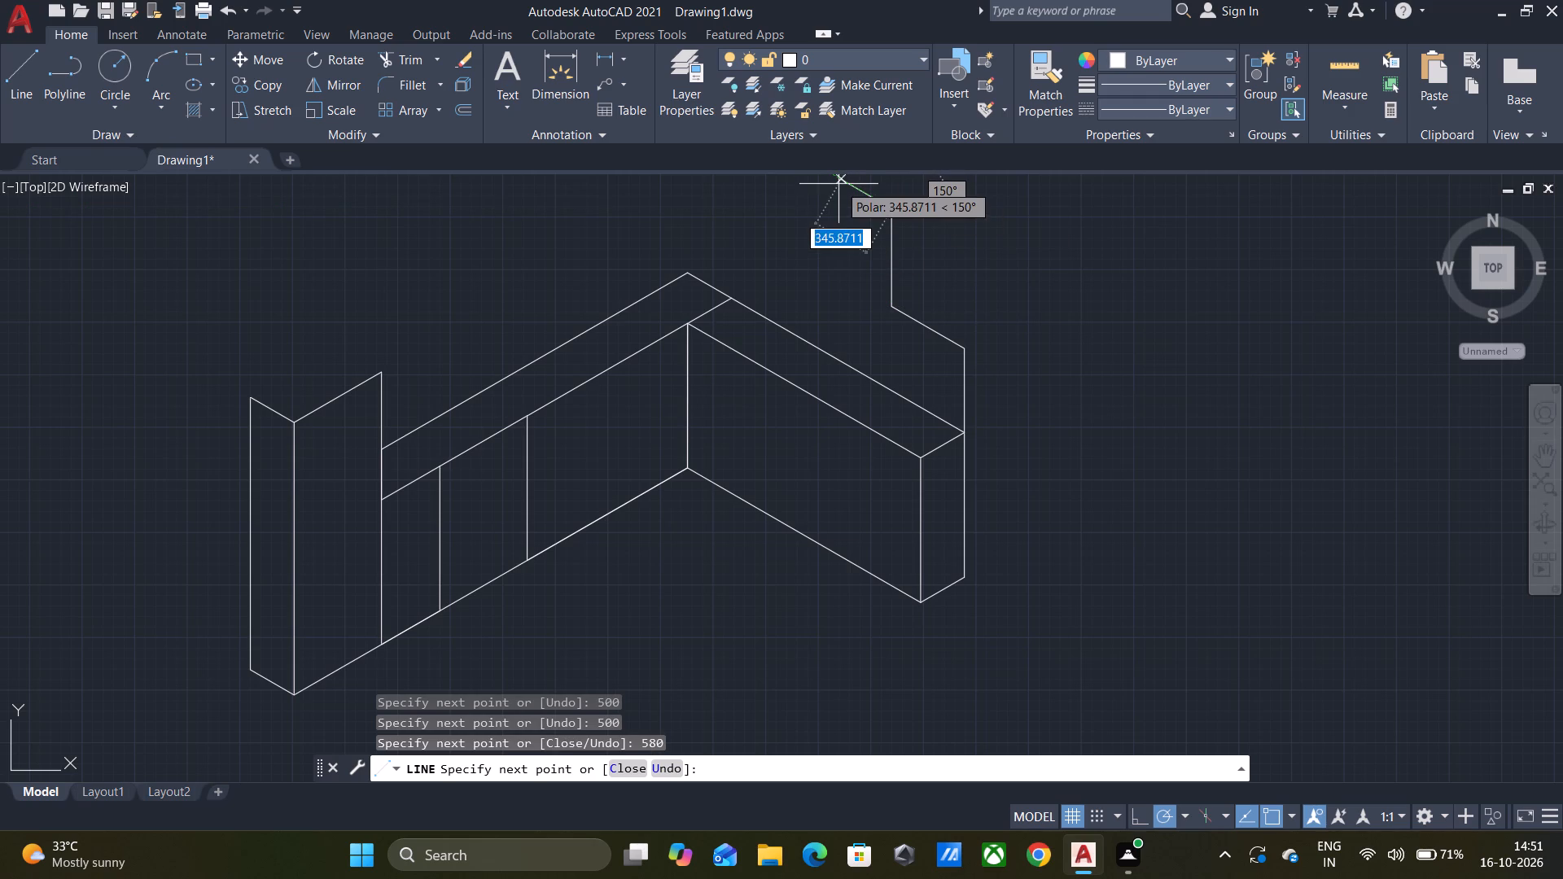
Continue the outline with a 600 segment at 150° and a 580 segment at 270°.
{"action": "scroll", "coordinate": [838, 184], "scroll_direction": "down", "scroll_amount": 2}
{"action": "middle_click_drag", "start_coordinate": [835, 186], "coordinate": [786, 300]}
{"action": "scroll", "coordinate": [790, 288], "scroll_direction": "up", "scroll_amount": 2}
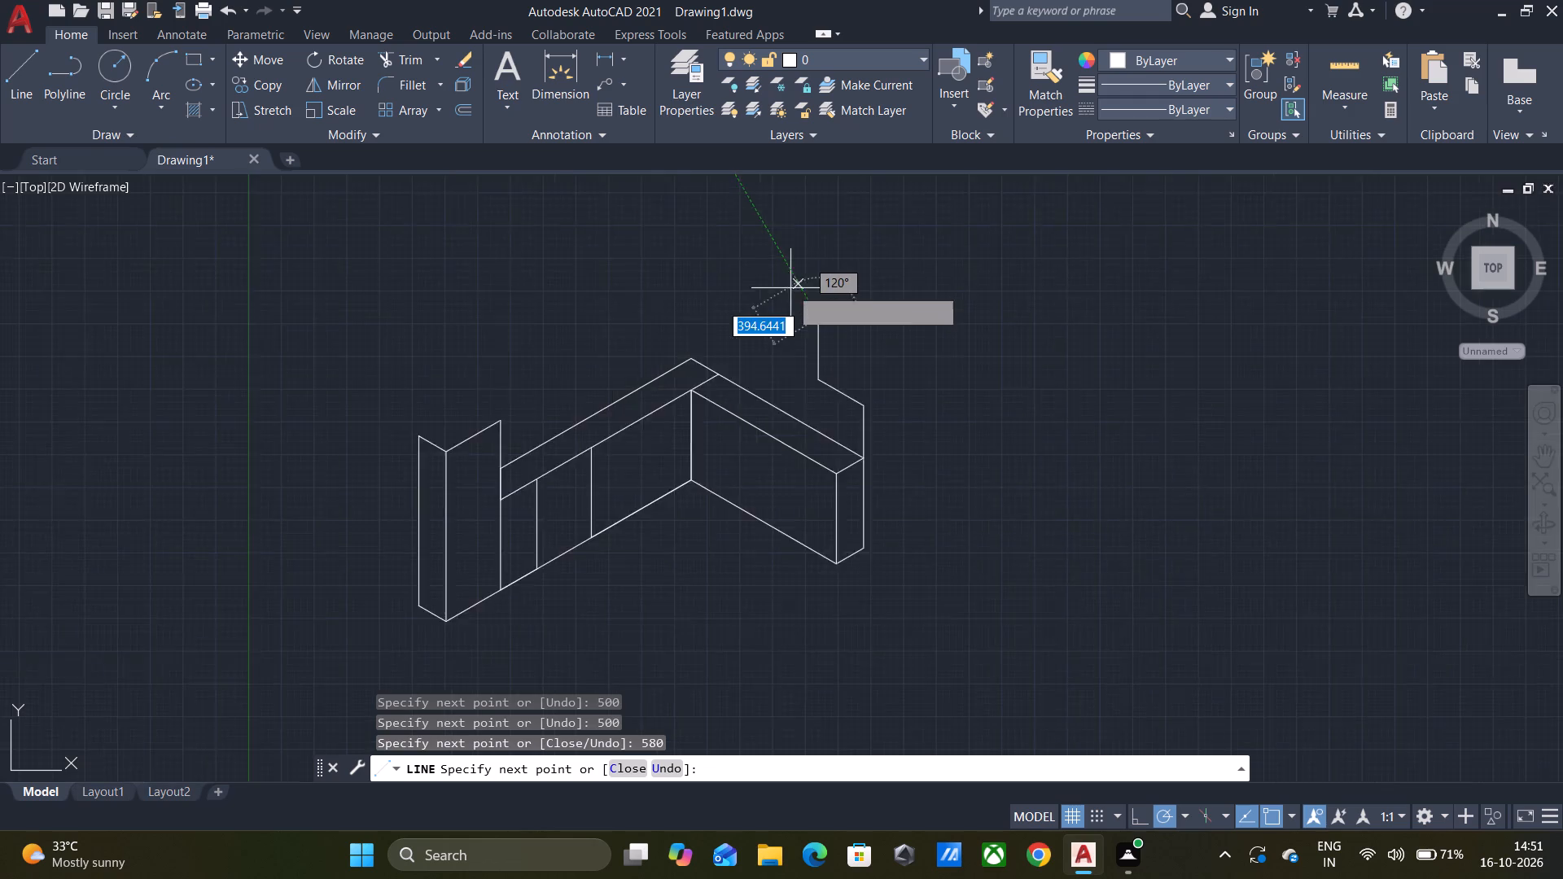
{"action": "scroll", "coordinate": [790, 288], "scroll_direction": "up", "scroll_amount": 1}
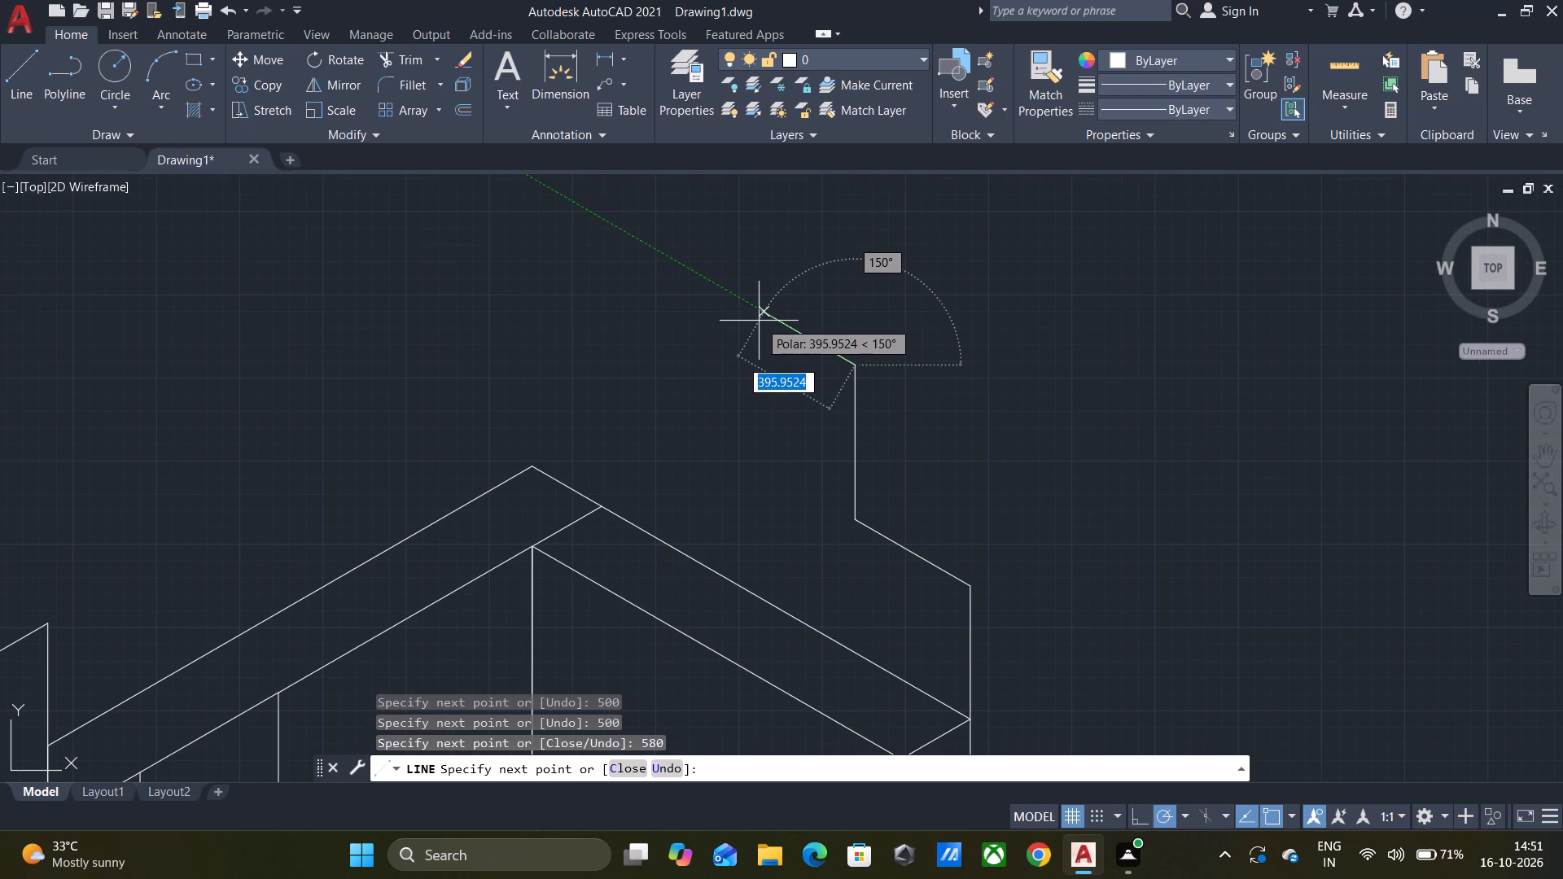
{"action": "type", "text": "600"}
{"action": "key", "text": "Return"}
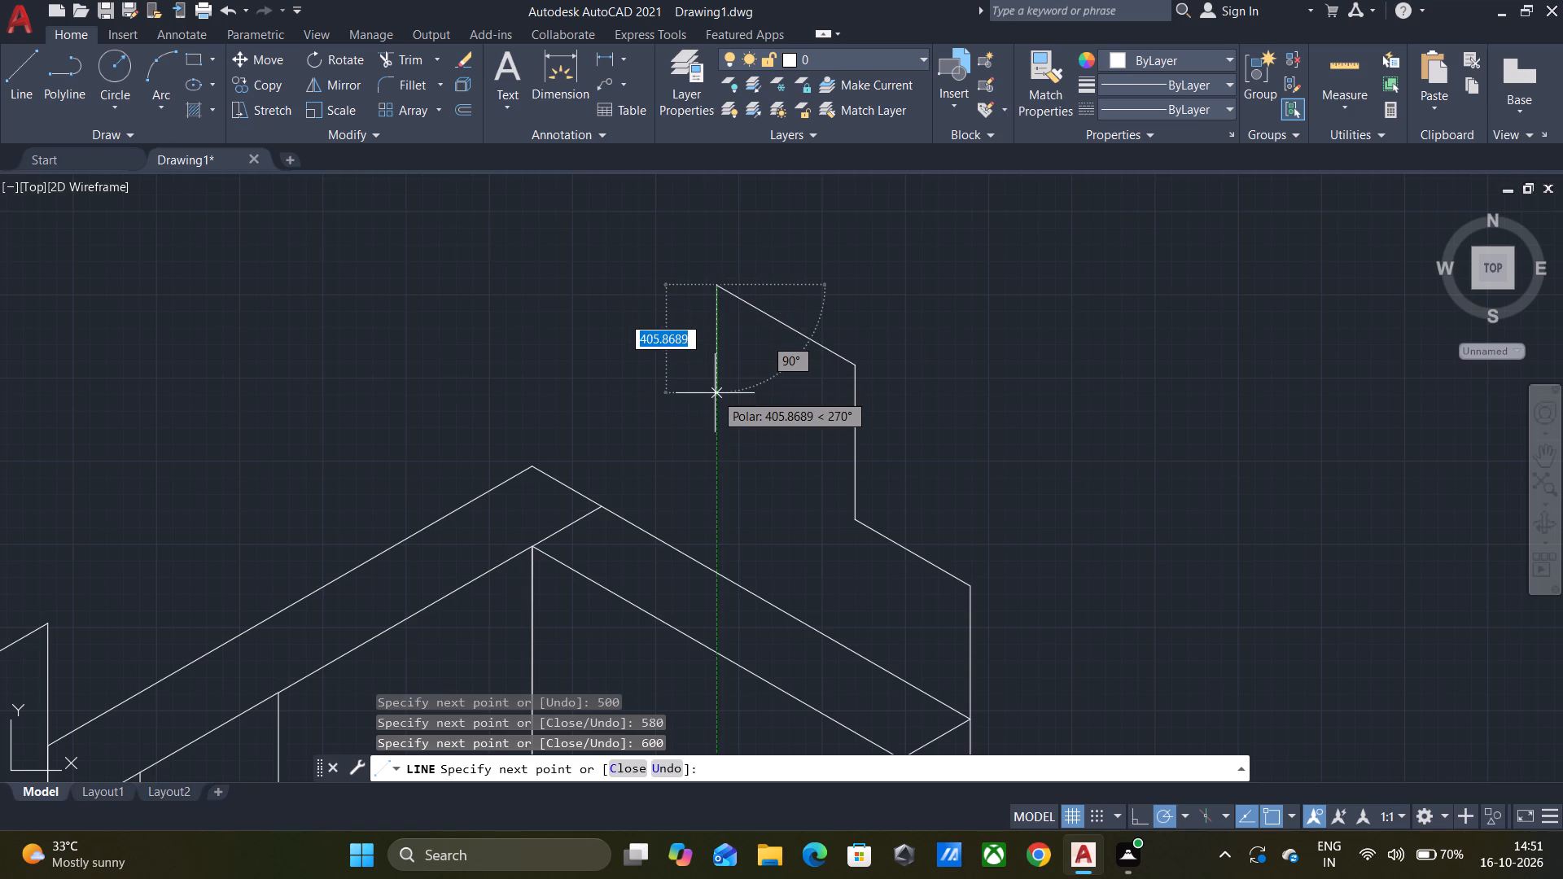
{"action": "type", "text": "400"}
{"action": "key", "text": "BackSpace"}
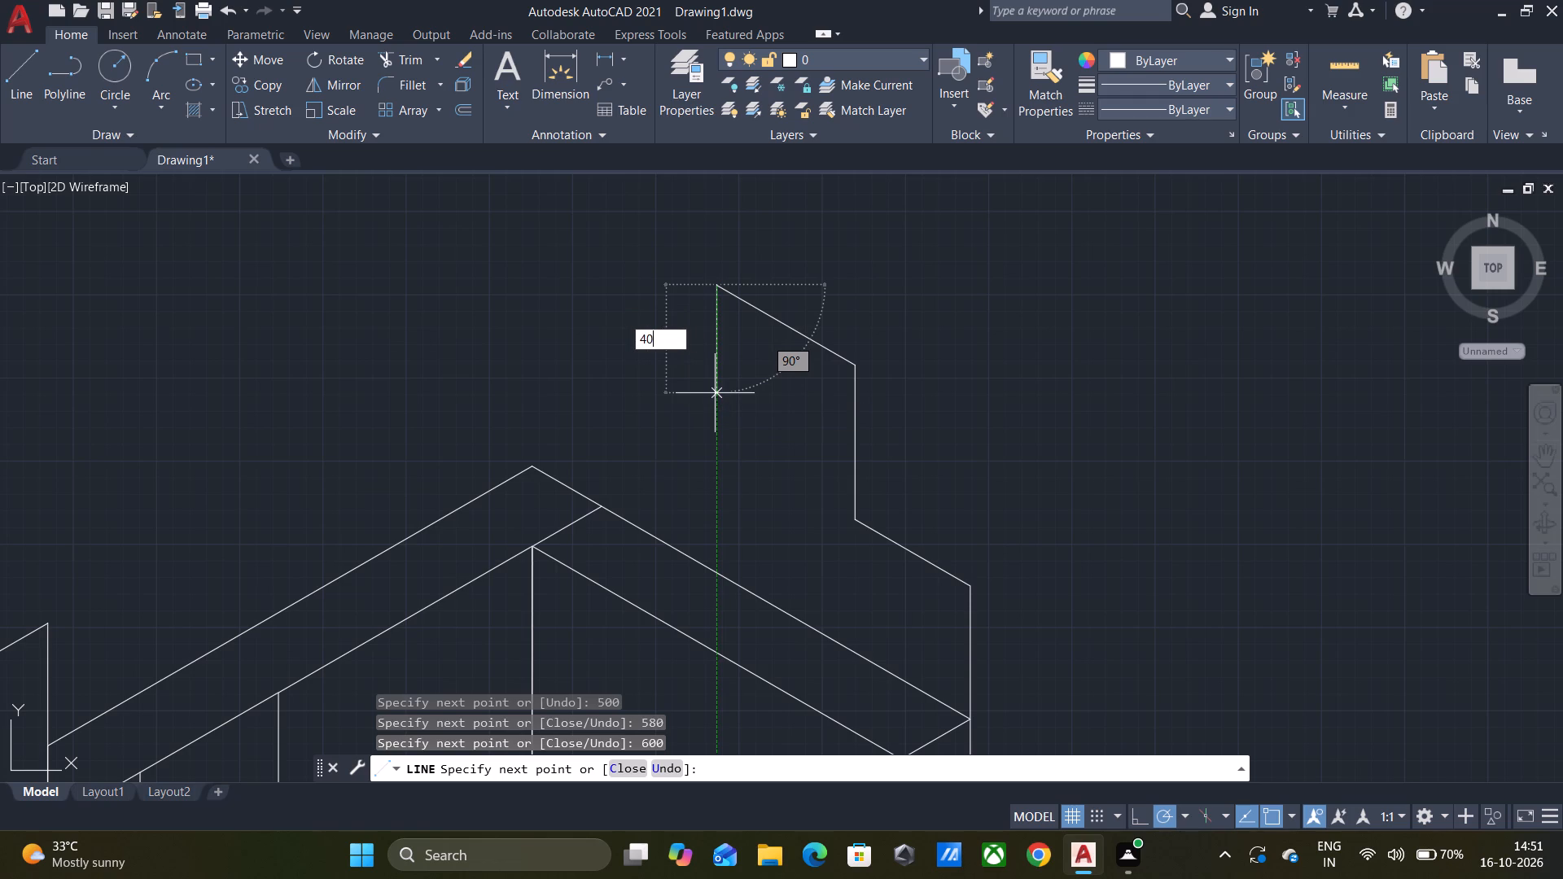
{"action": "key", "text": "BackSpace"}
{"action": "key", "text": "BackSpace"}
{"action": "type", "text": "580"}
{"action": "key", "text": "Return"}
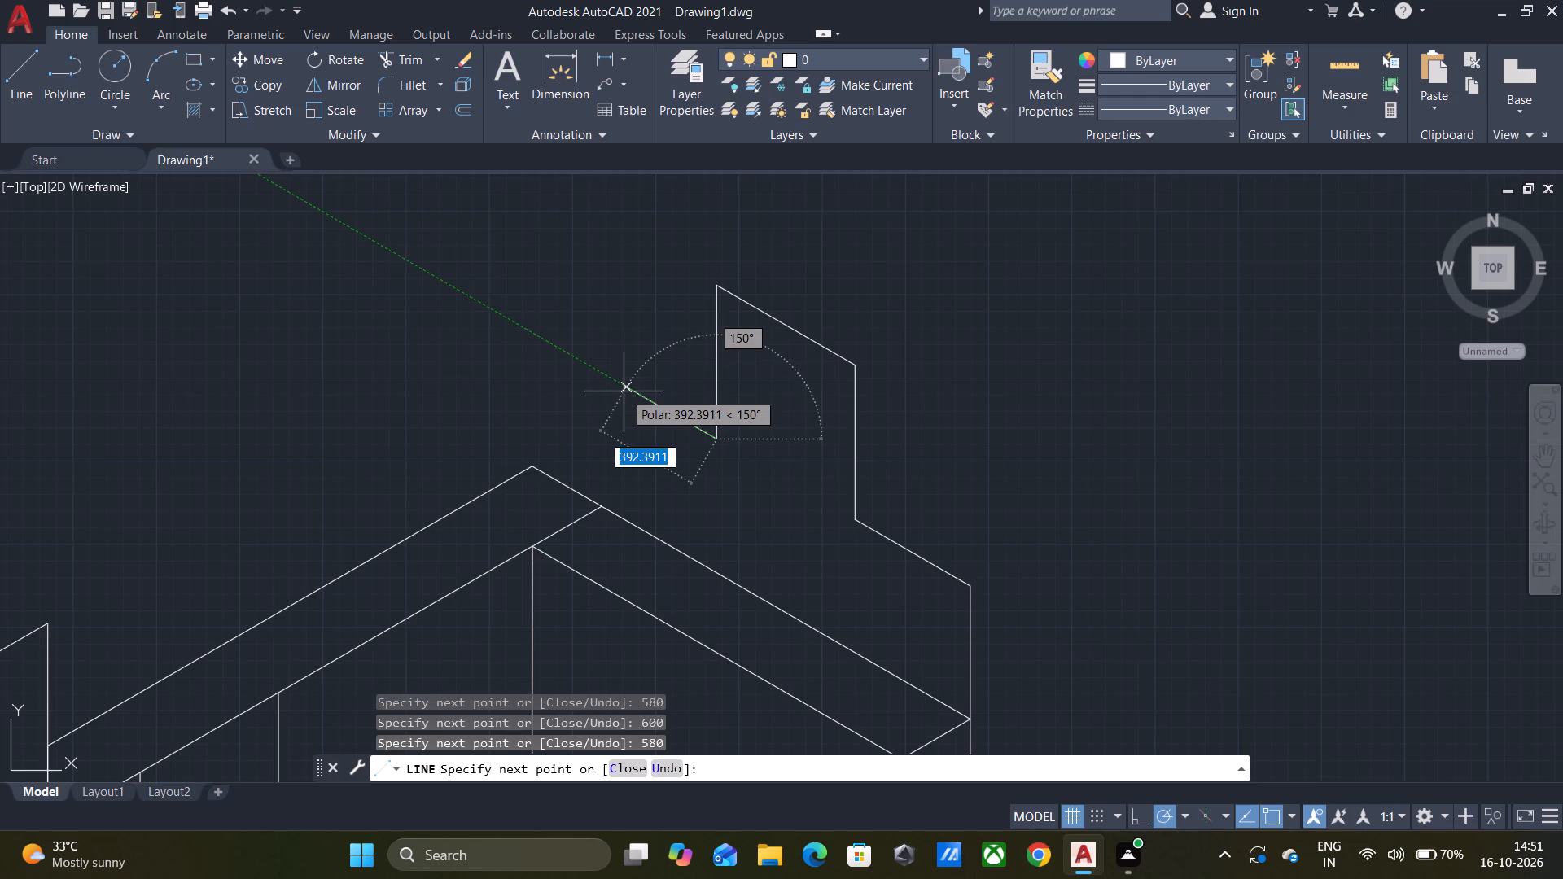
Continue the outline with a 500 segment at 150° and a 580 segment at 90° for the far panel.
{"action": "type", "text": "500"}
{"action": "key", "text": "Return"}
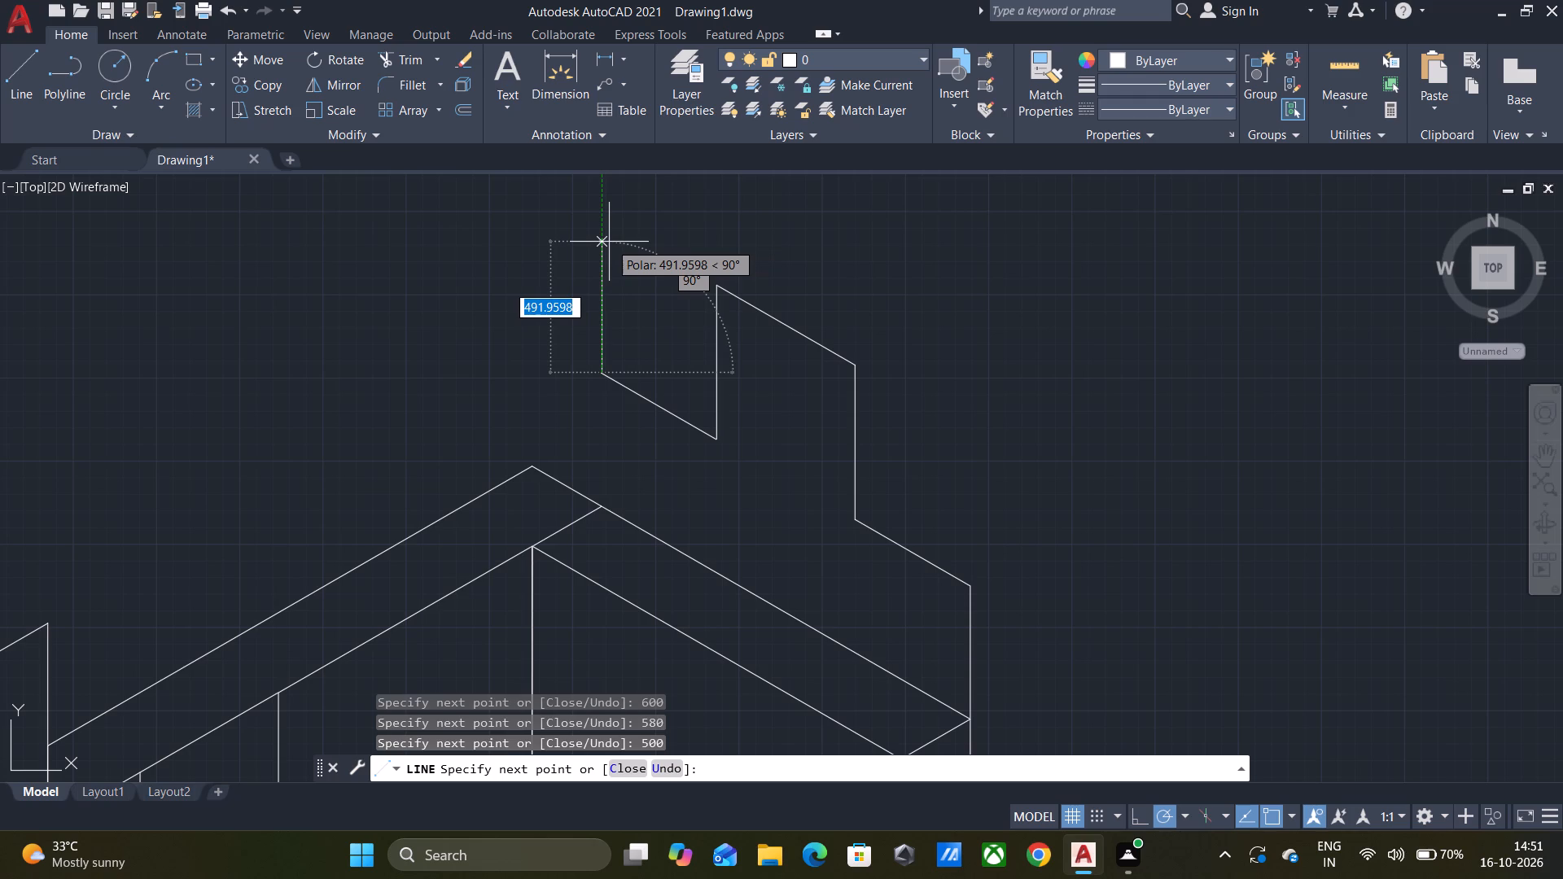
{"action": "type", "text": "580"}
{"action": "key", "text": "Return"}
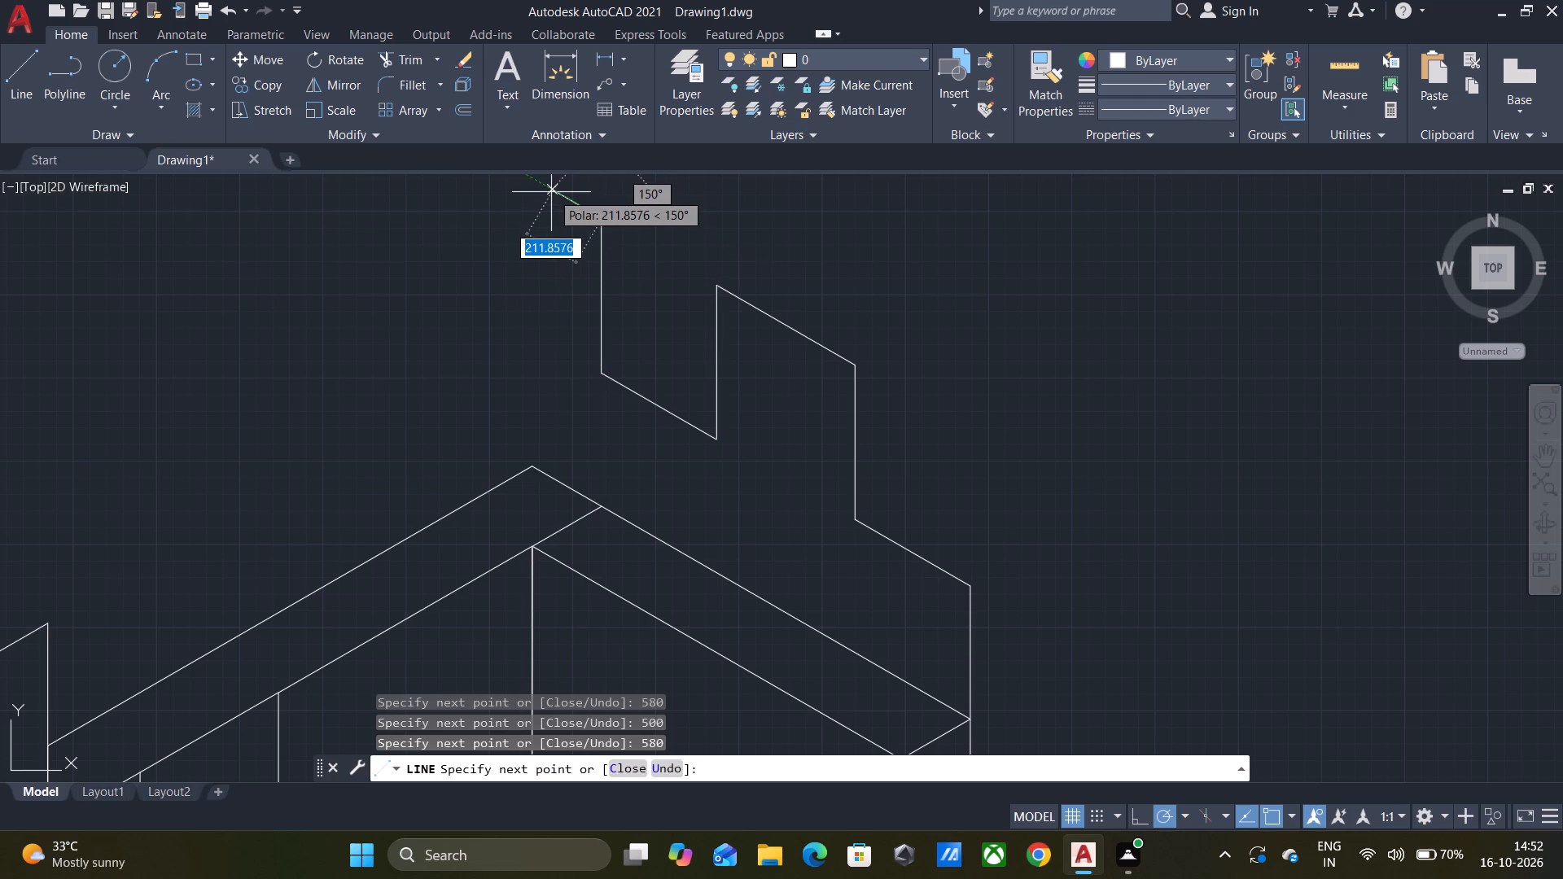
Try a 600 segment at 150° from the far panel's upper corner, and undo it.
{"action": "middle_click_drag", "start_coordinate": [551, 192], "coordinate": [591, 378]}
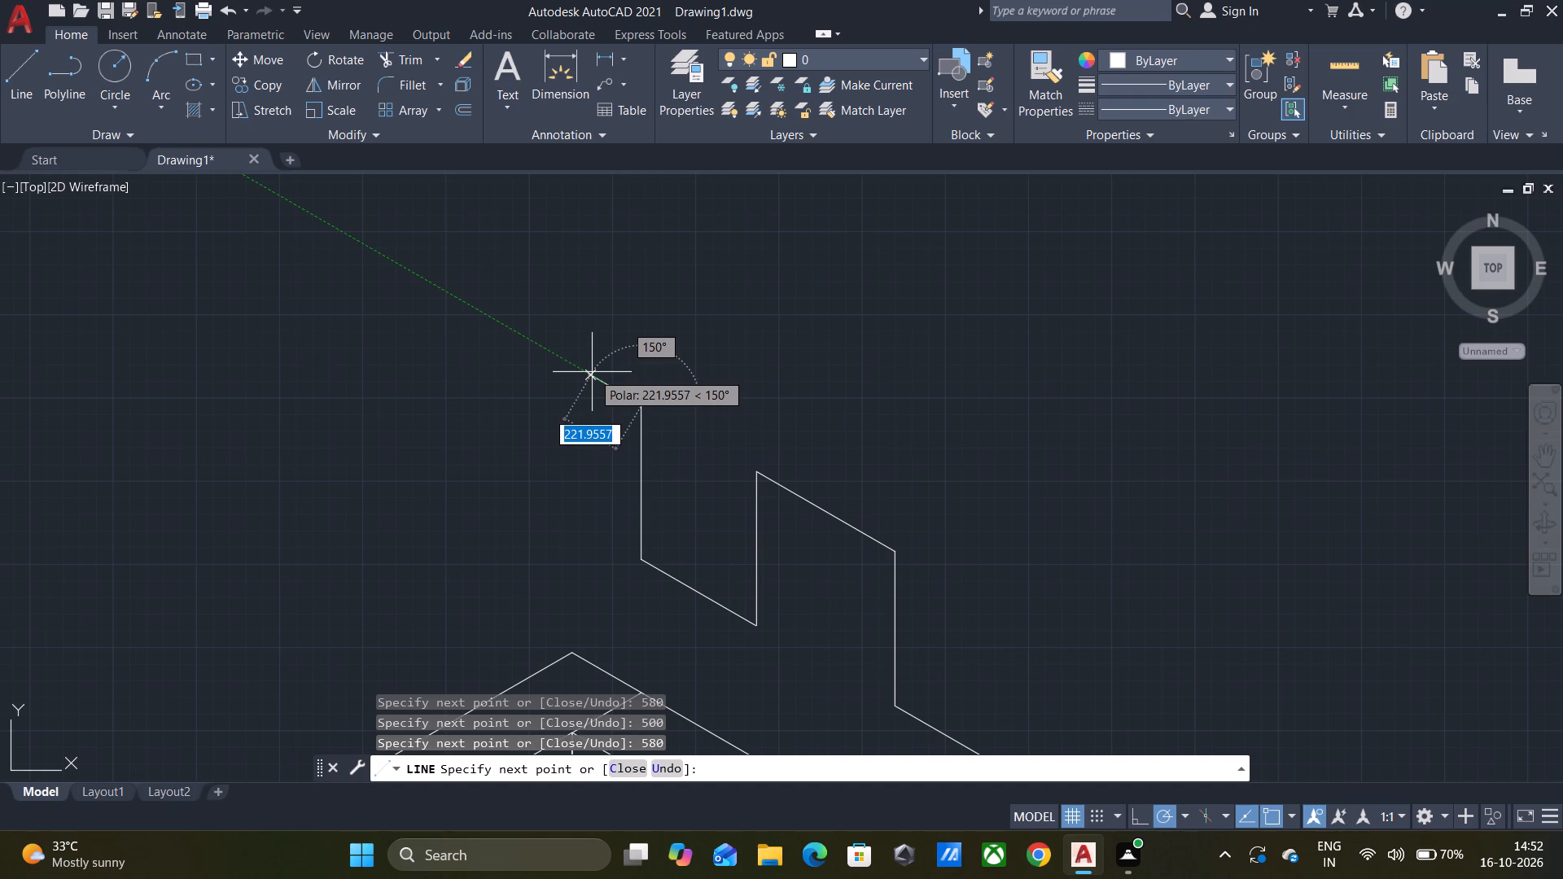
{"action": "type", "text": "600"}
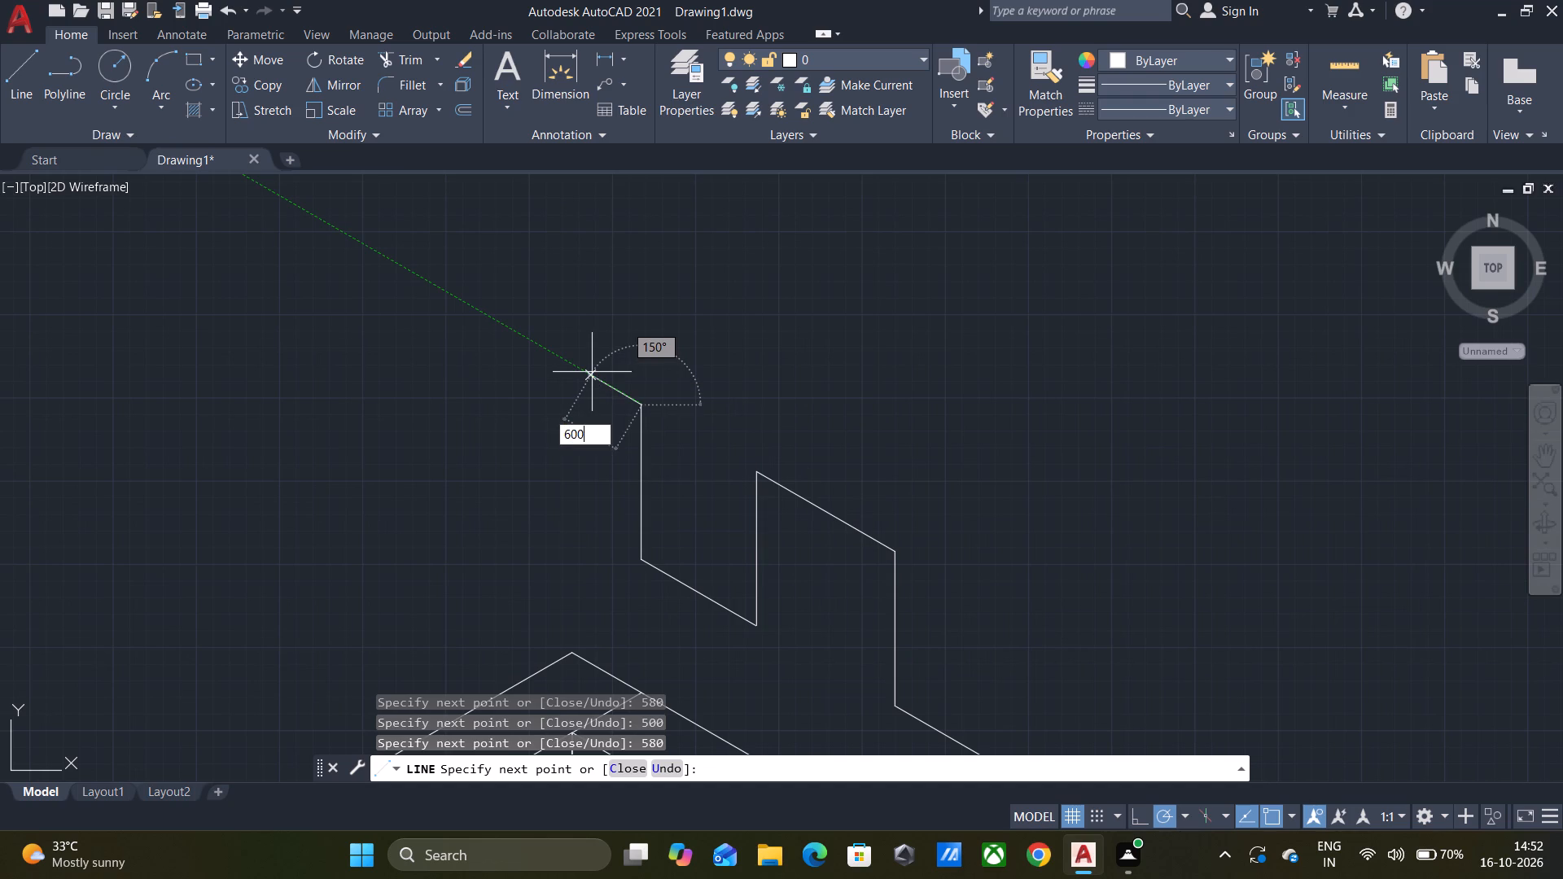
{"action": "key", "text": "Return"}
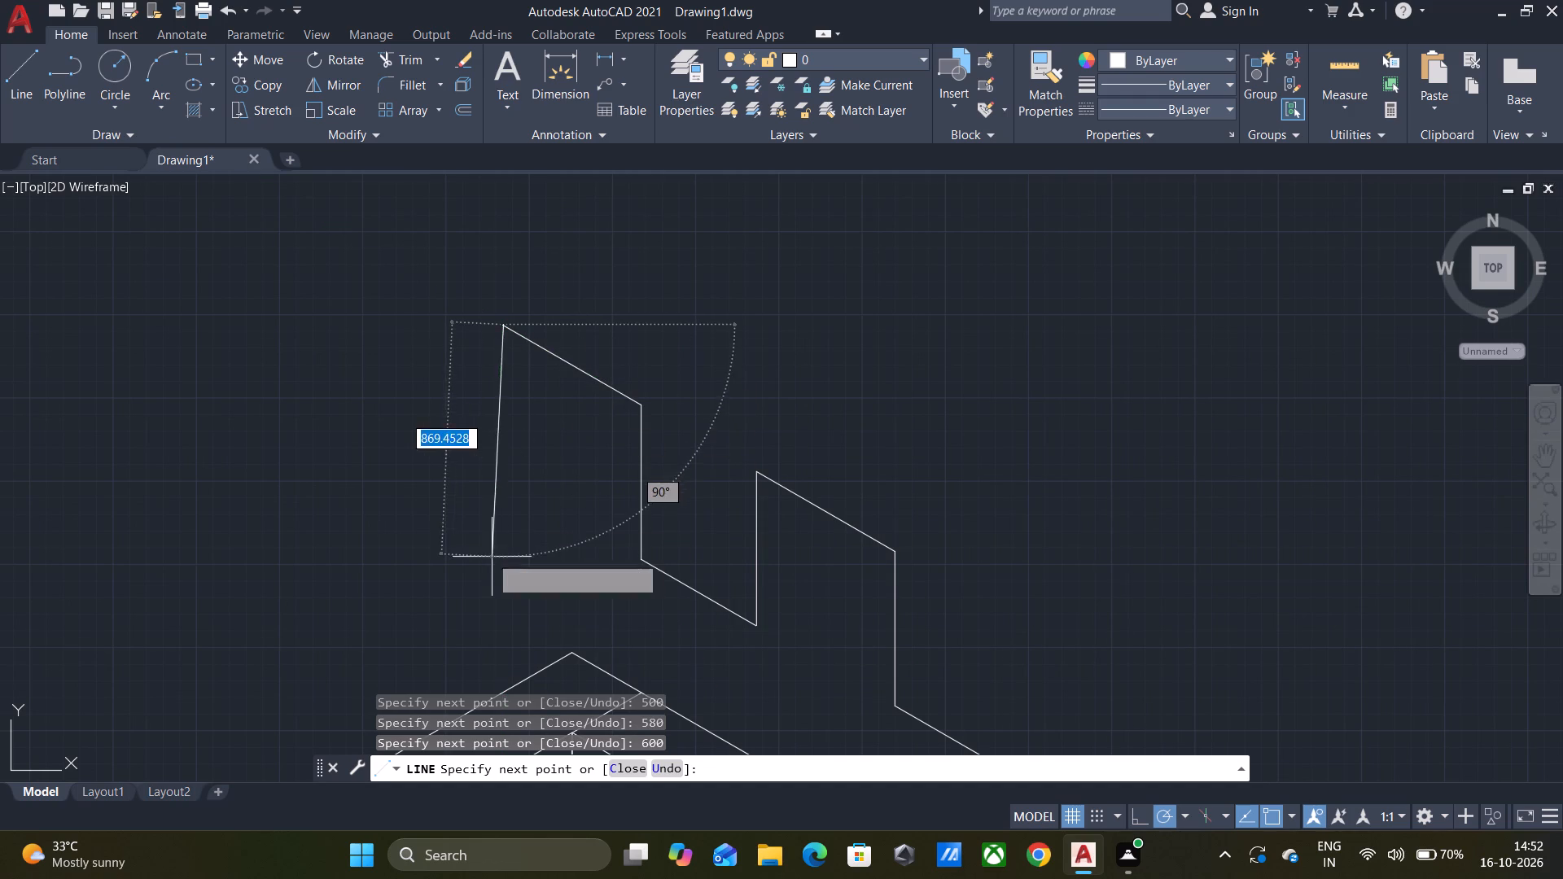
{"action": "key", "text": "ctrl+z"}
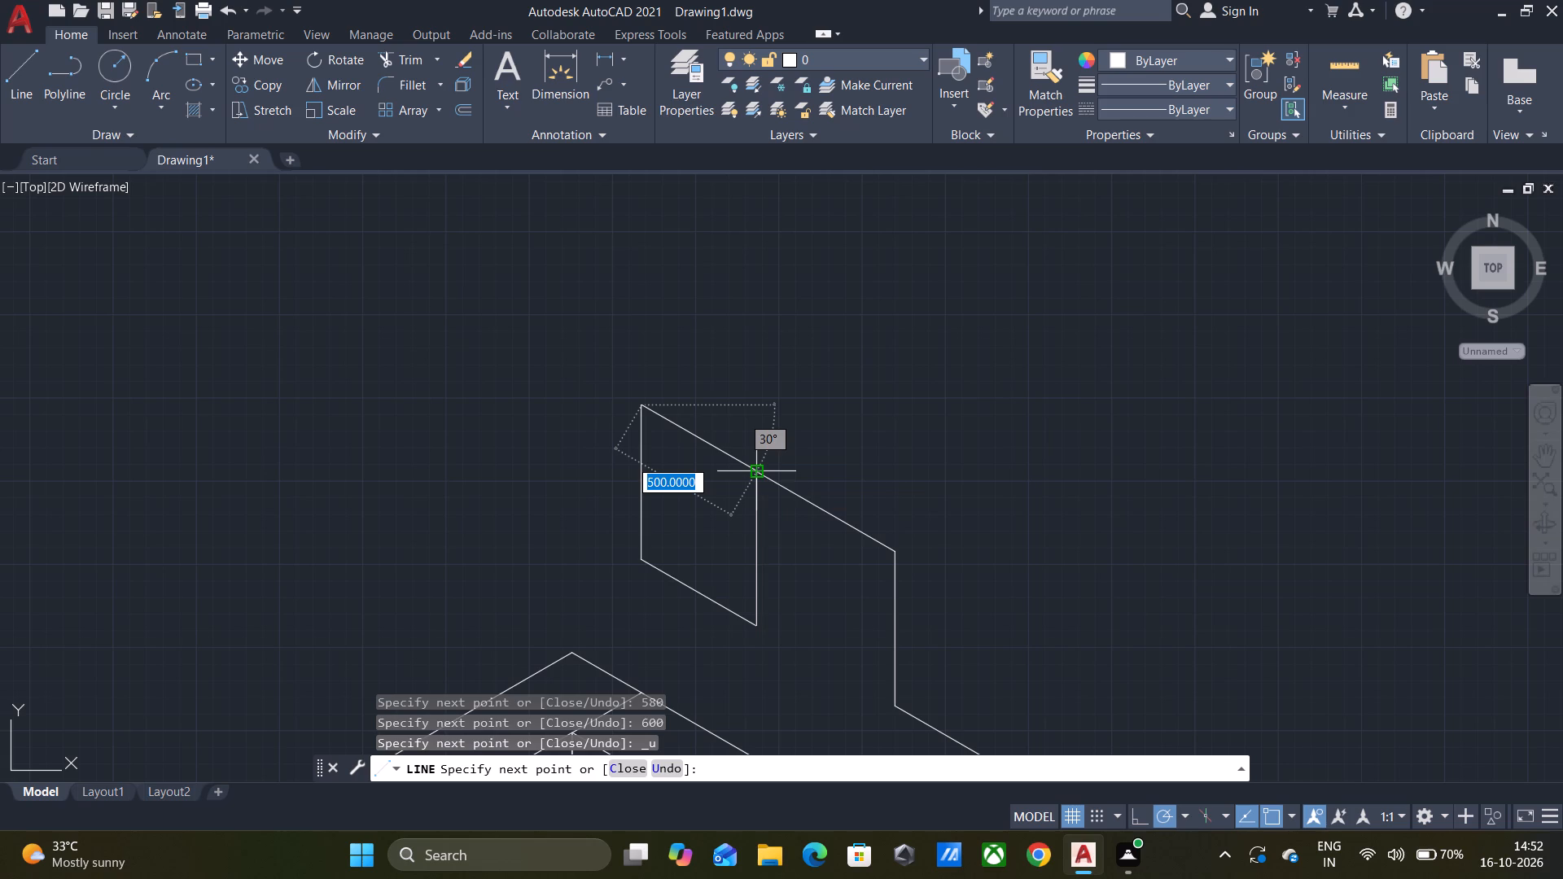
Close the far panel's top edge with a 500 segment at 330° and end the line.
{"action": "type", "text": "500"}
{"action": "key", "text": "Return"}
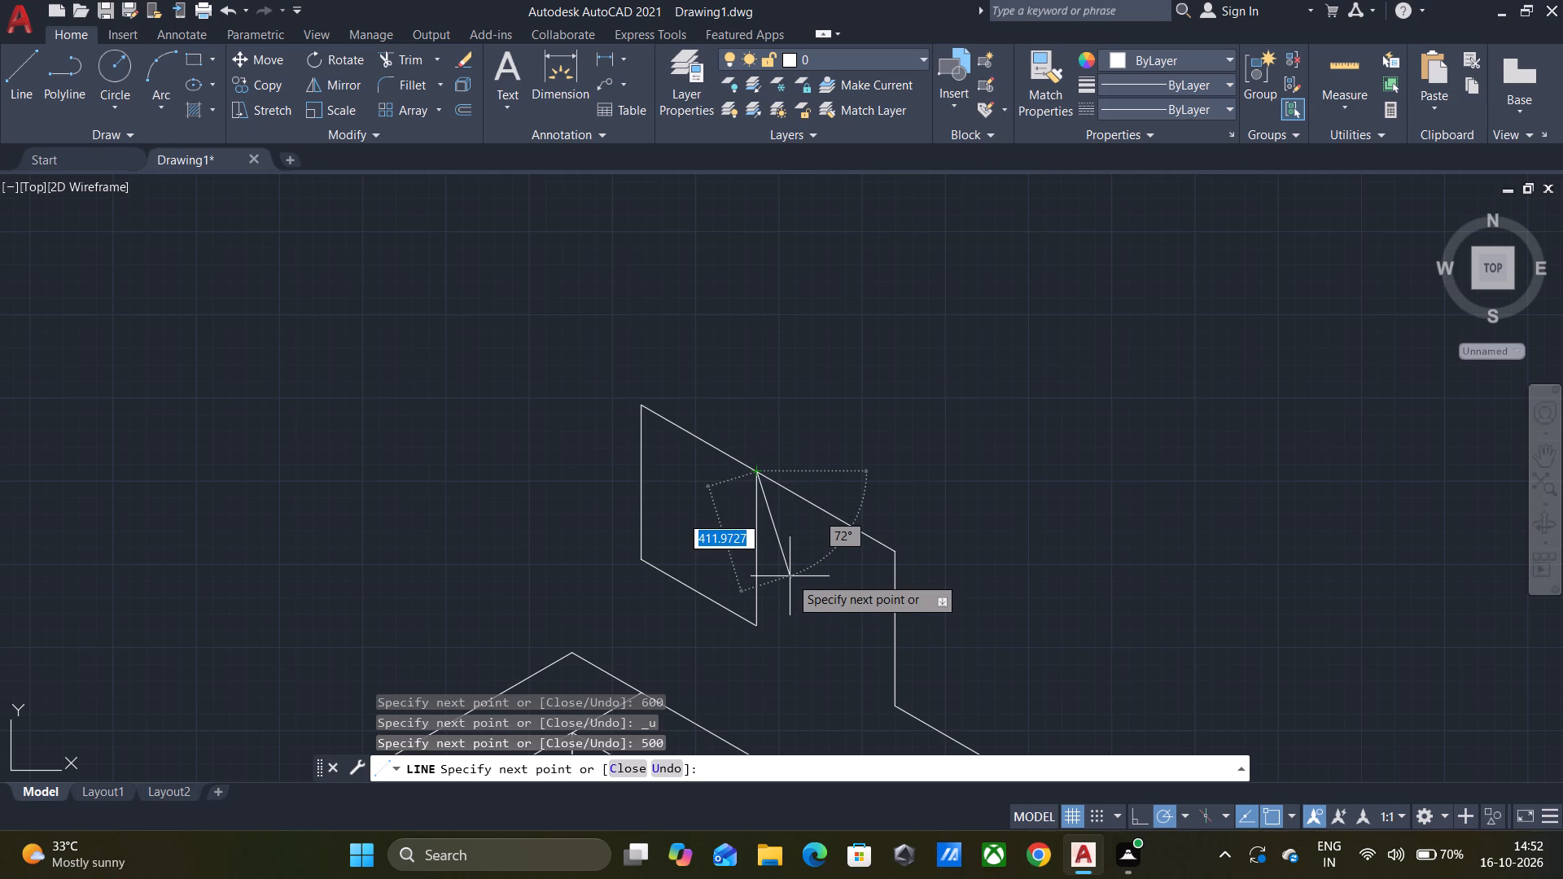
{"action": "key", "text": "space"}
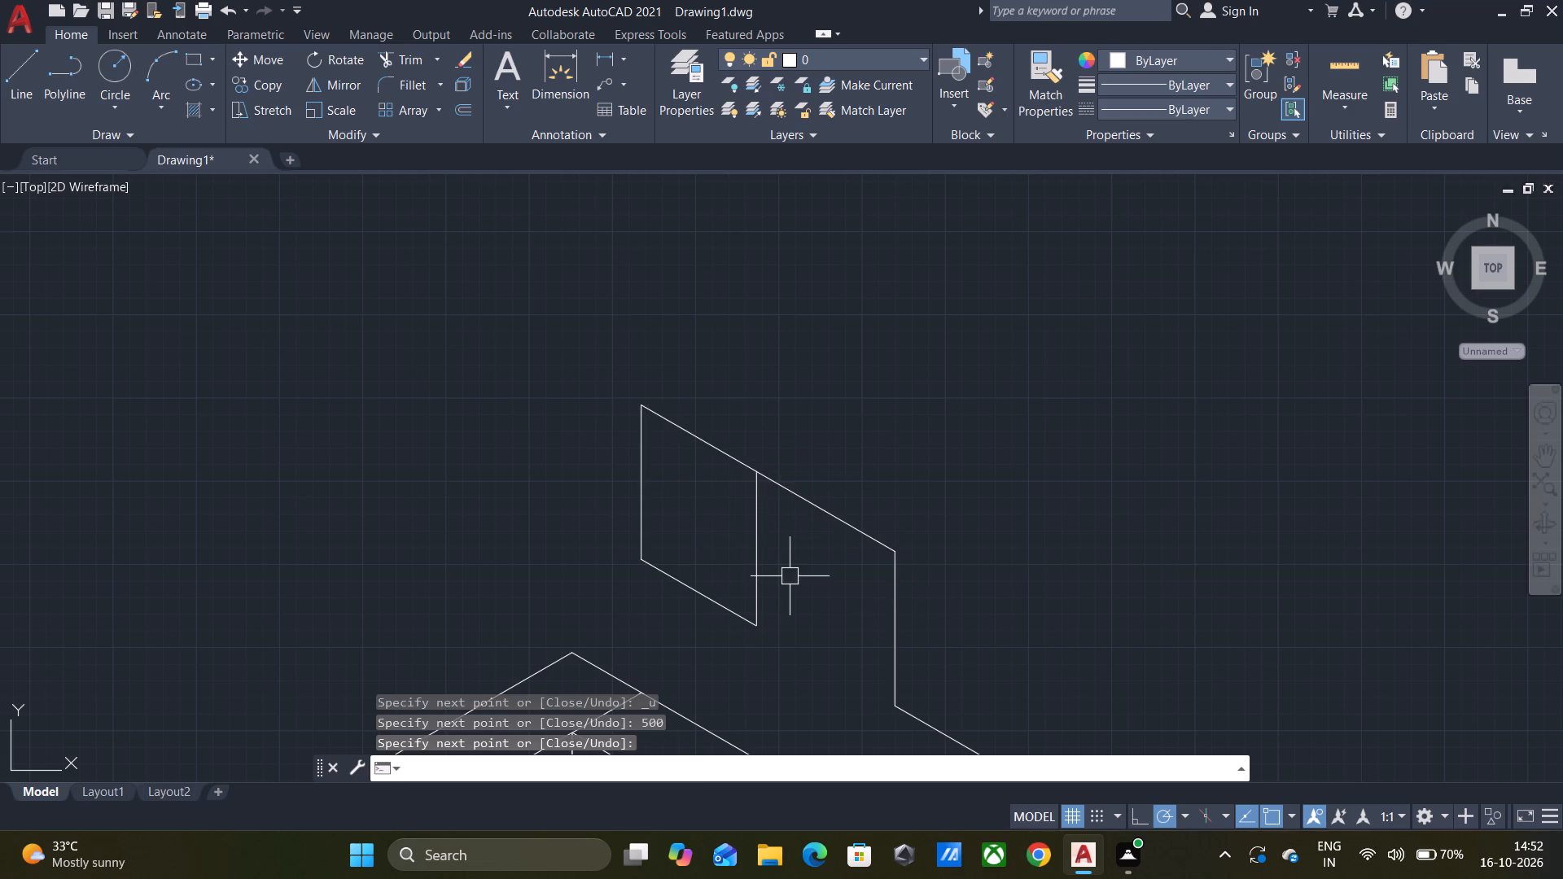
Draw the near panel's remaining edges from the 600 edge's lower end, 500 at 330° and 580 at 270°.
{"action": "key", "text": "Return"}
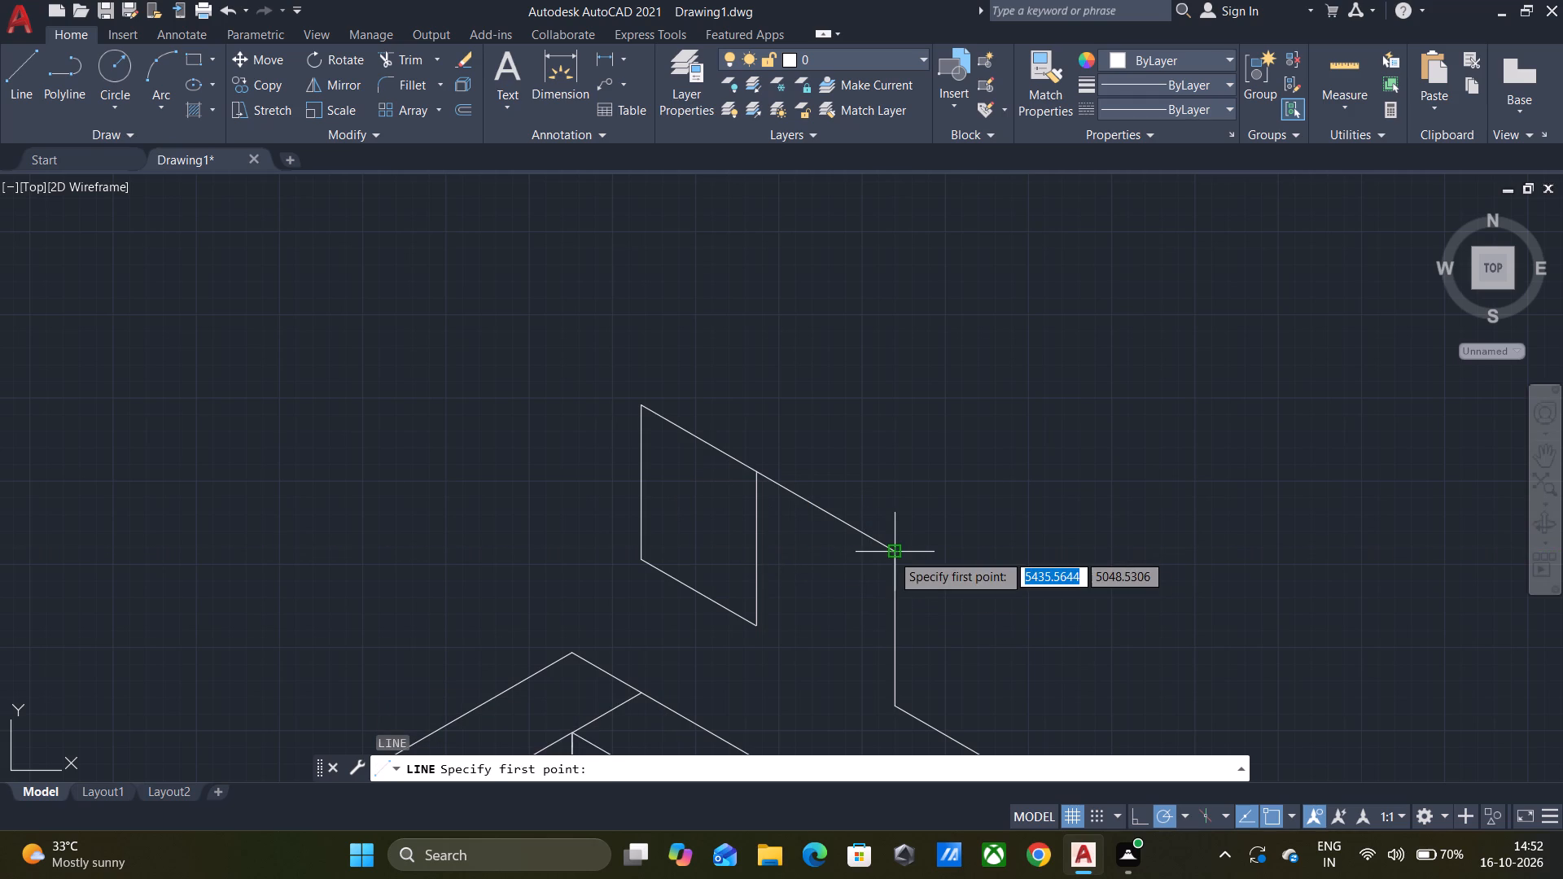
{"action": "left_click", "coordinate": [891, 553]}
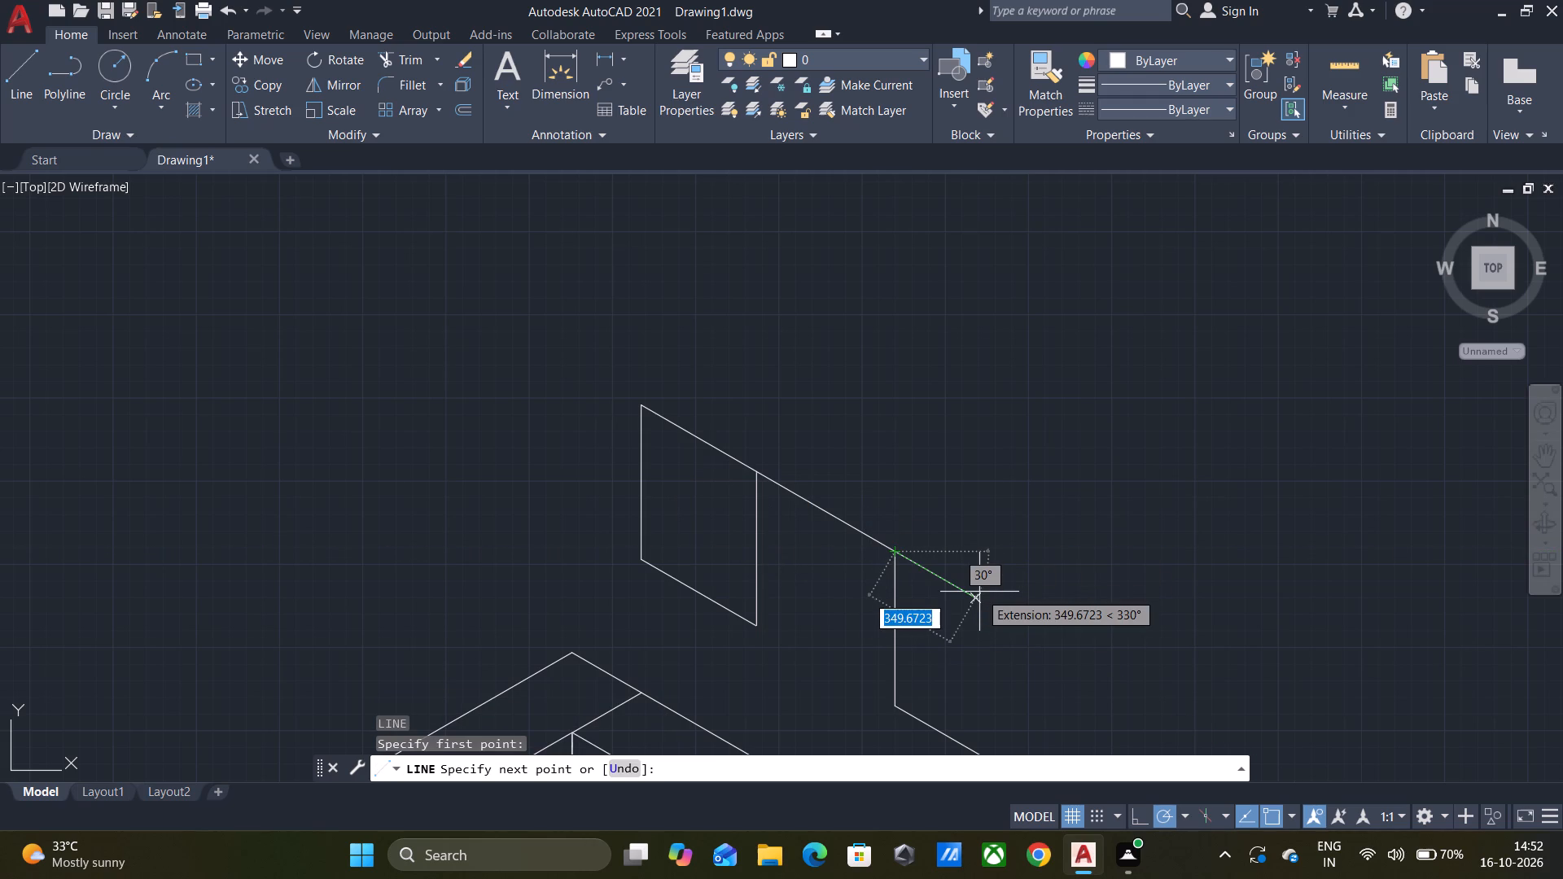
{"action": "type", "text": "500"}
{"action": "key", "text": "Return"}
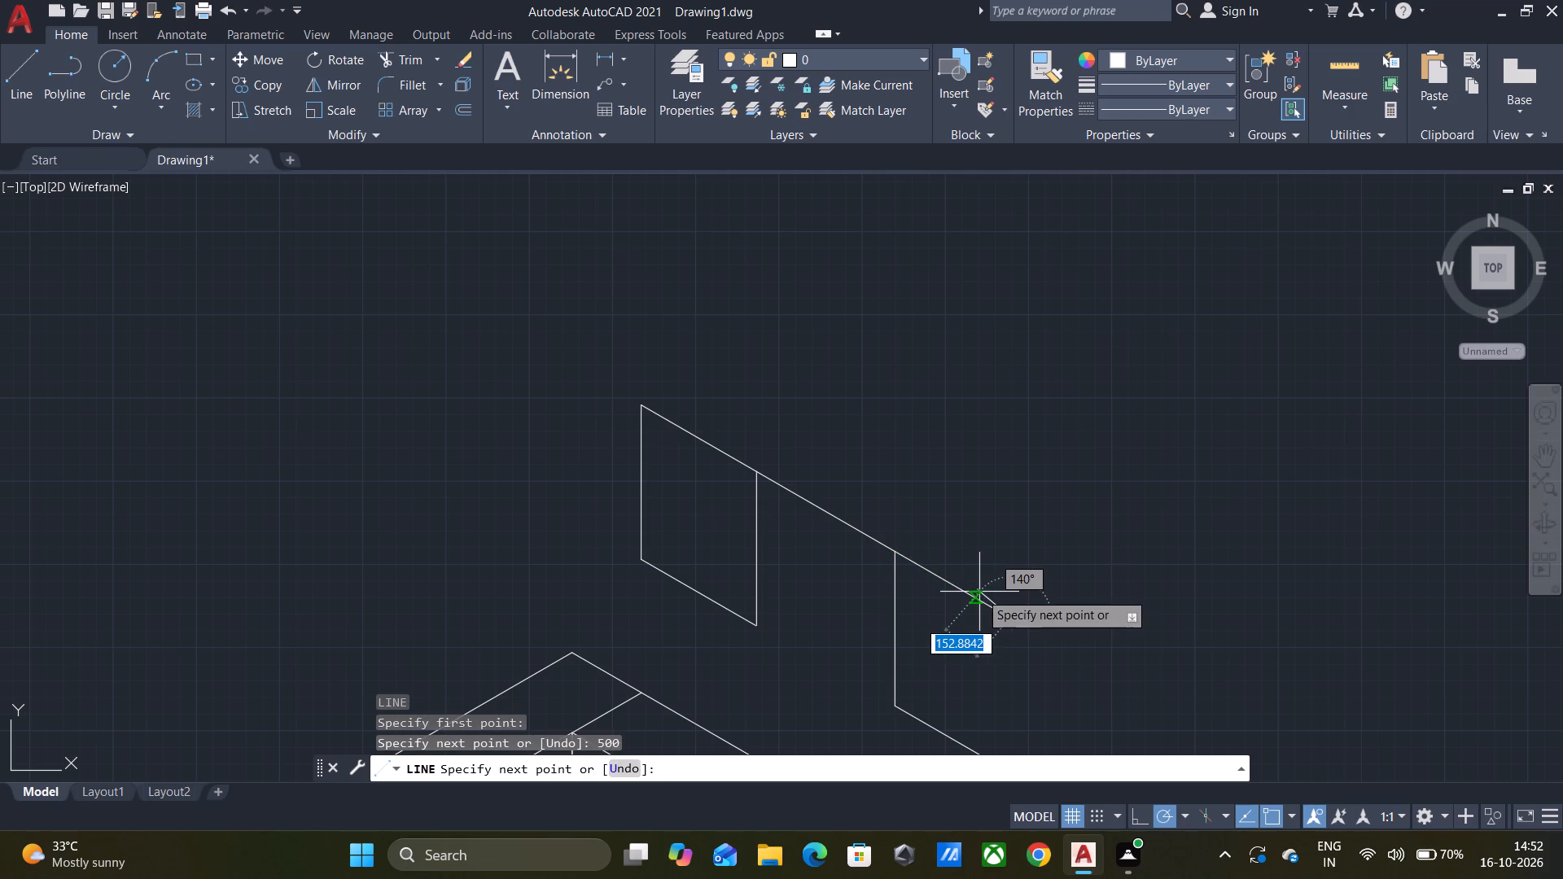
{"action": "scroll", "coordinate": [1049, 593], "scroll_direction": "down", "scroll_amount": 3}
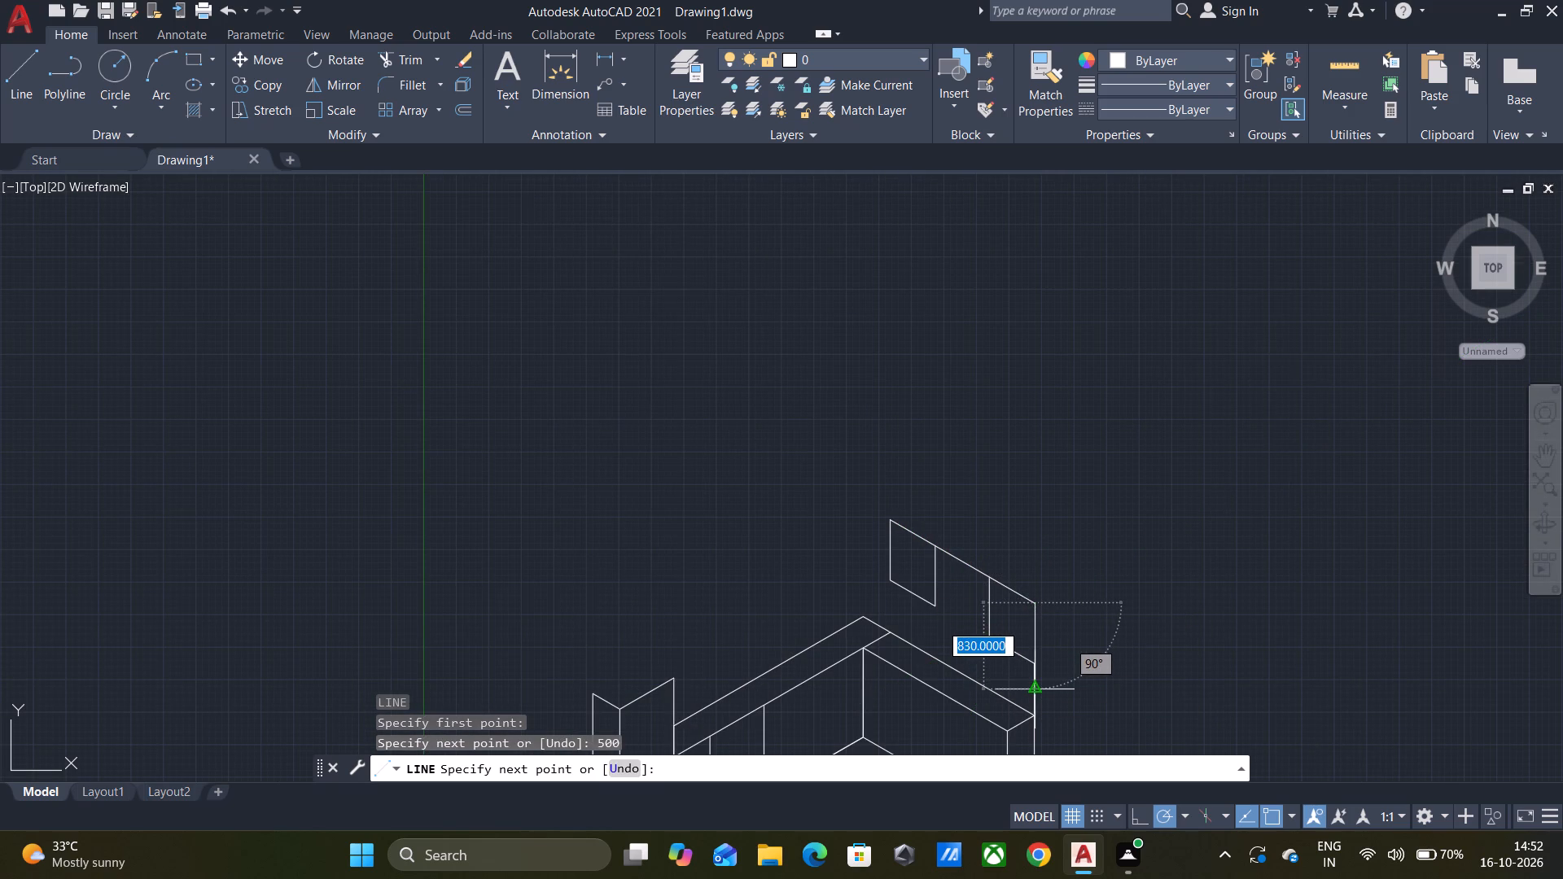
{"action": "type", "text": "580"}
{"action": "key", "text": "Return"}
{"action": "key", "text": "space"}
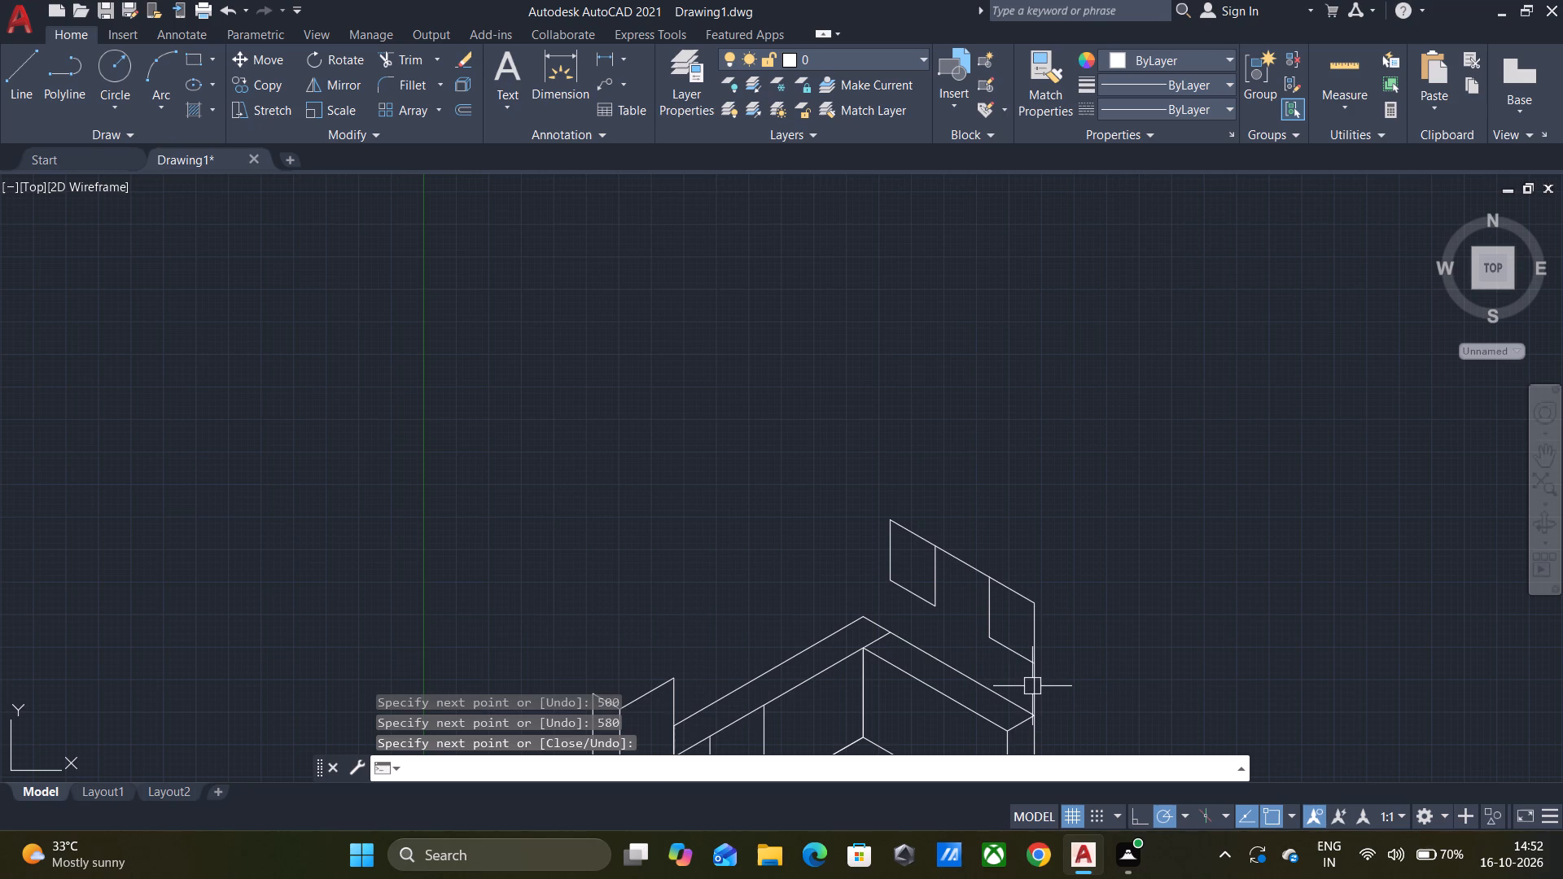
Draw a 600 line at 330° from the far panel's lower corner, joining the bottom edges of the two end panels.
{"action": "key", "text": "l"}
{"action": "key", "text": "Return"}
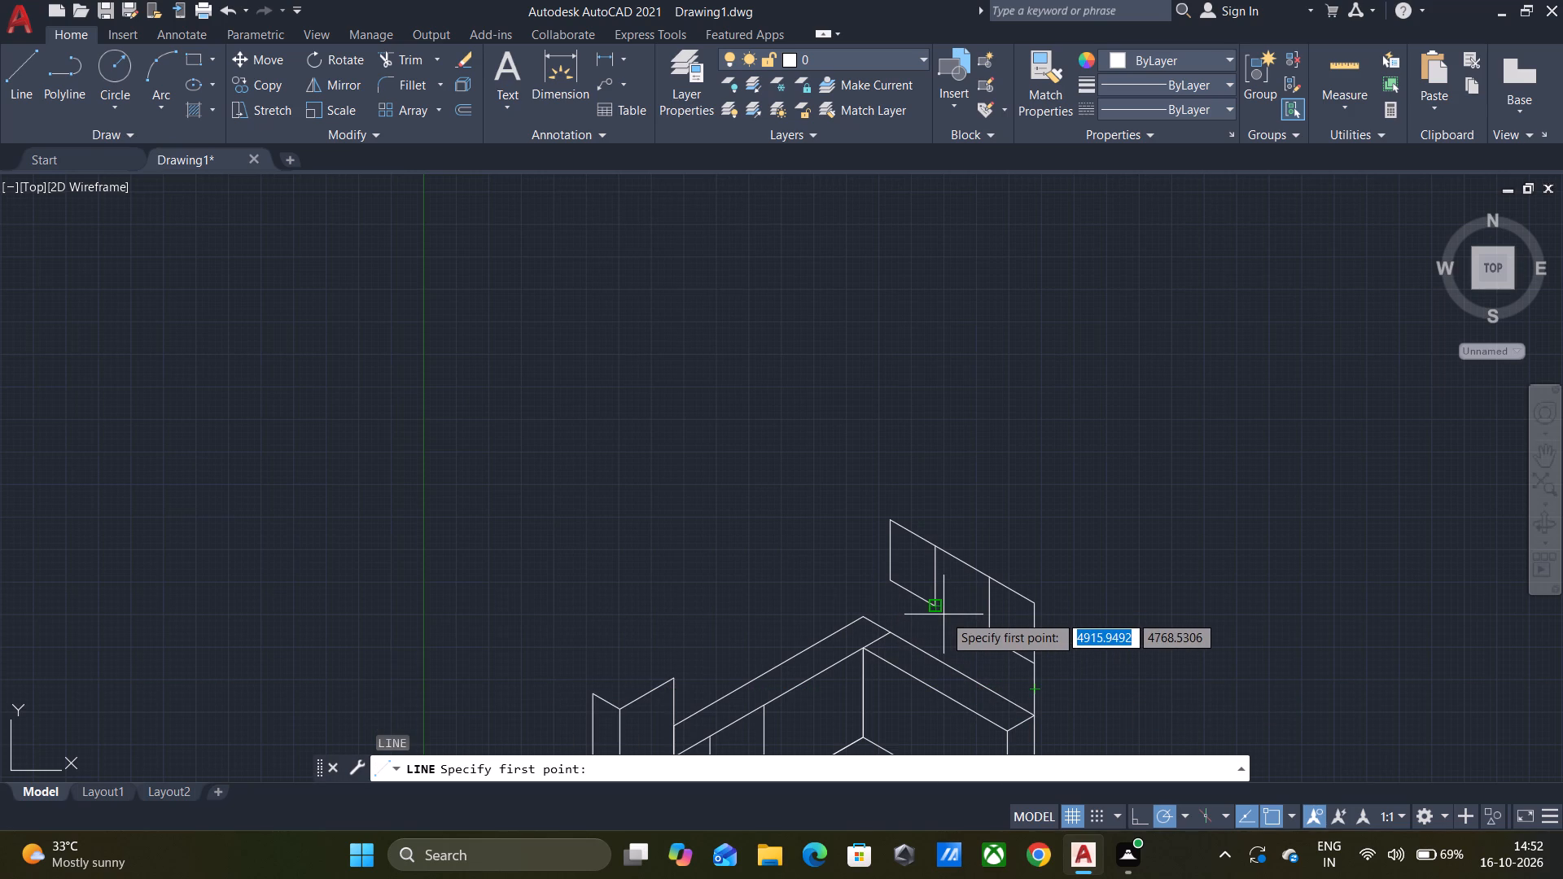
{"action": "scroll", "coordinate": [943, 614], "scroll_direction": "up", "scroll_amount": 5}
{"action": "left_click", "coordinate": [824, 536]}
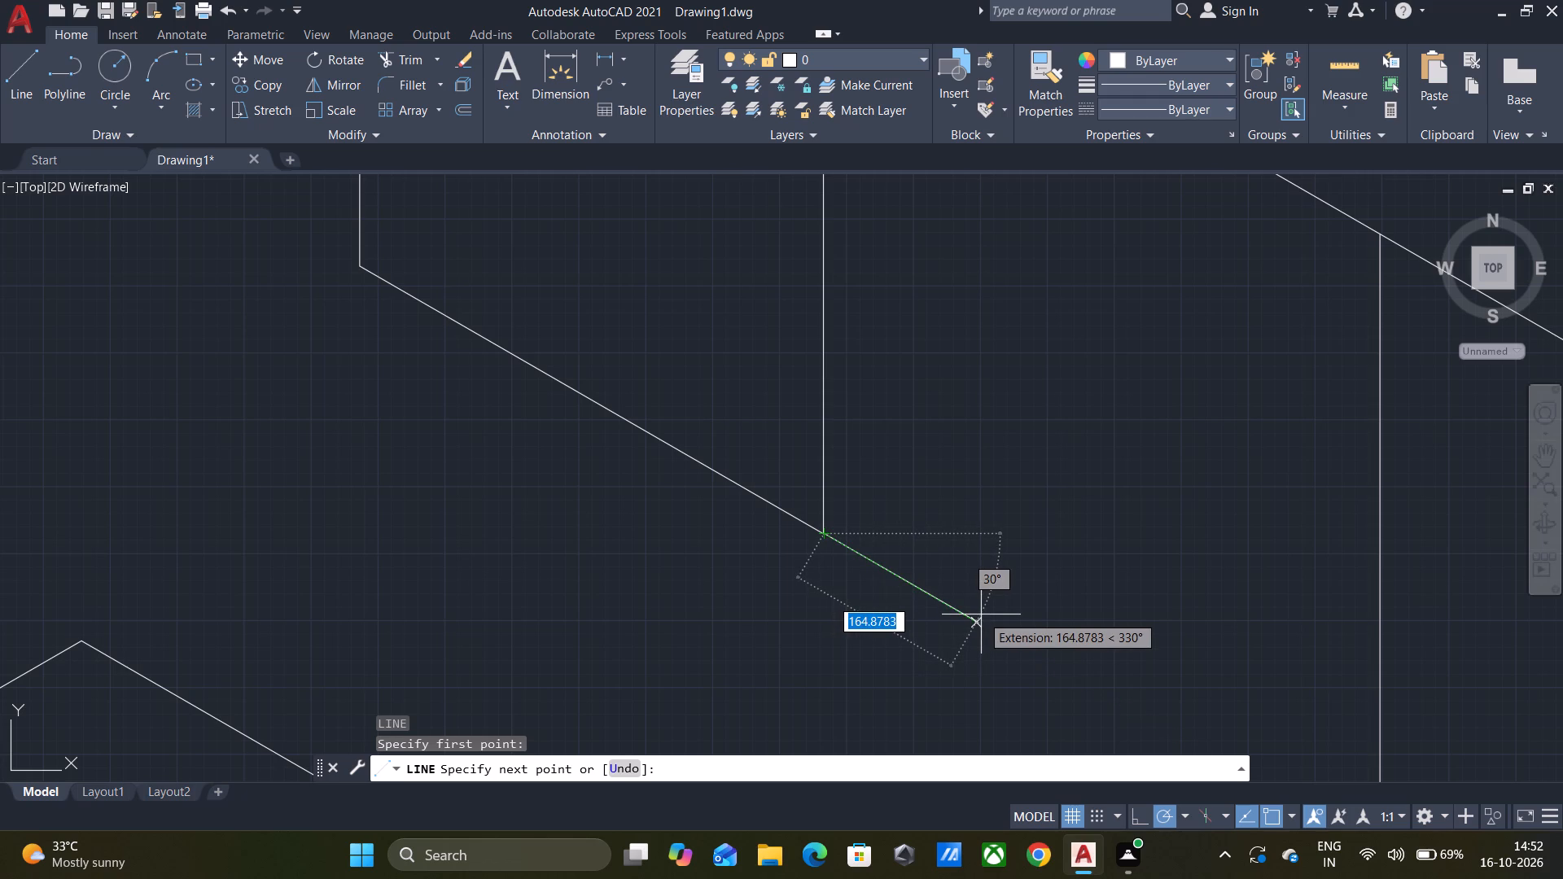
{"action": "type", "text": "600"}
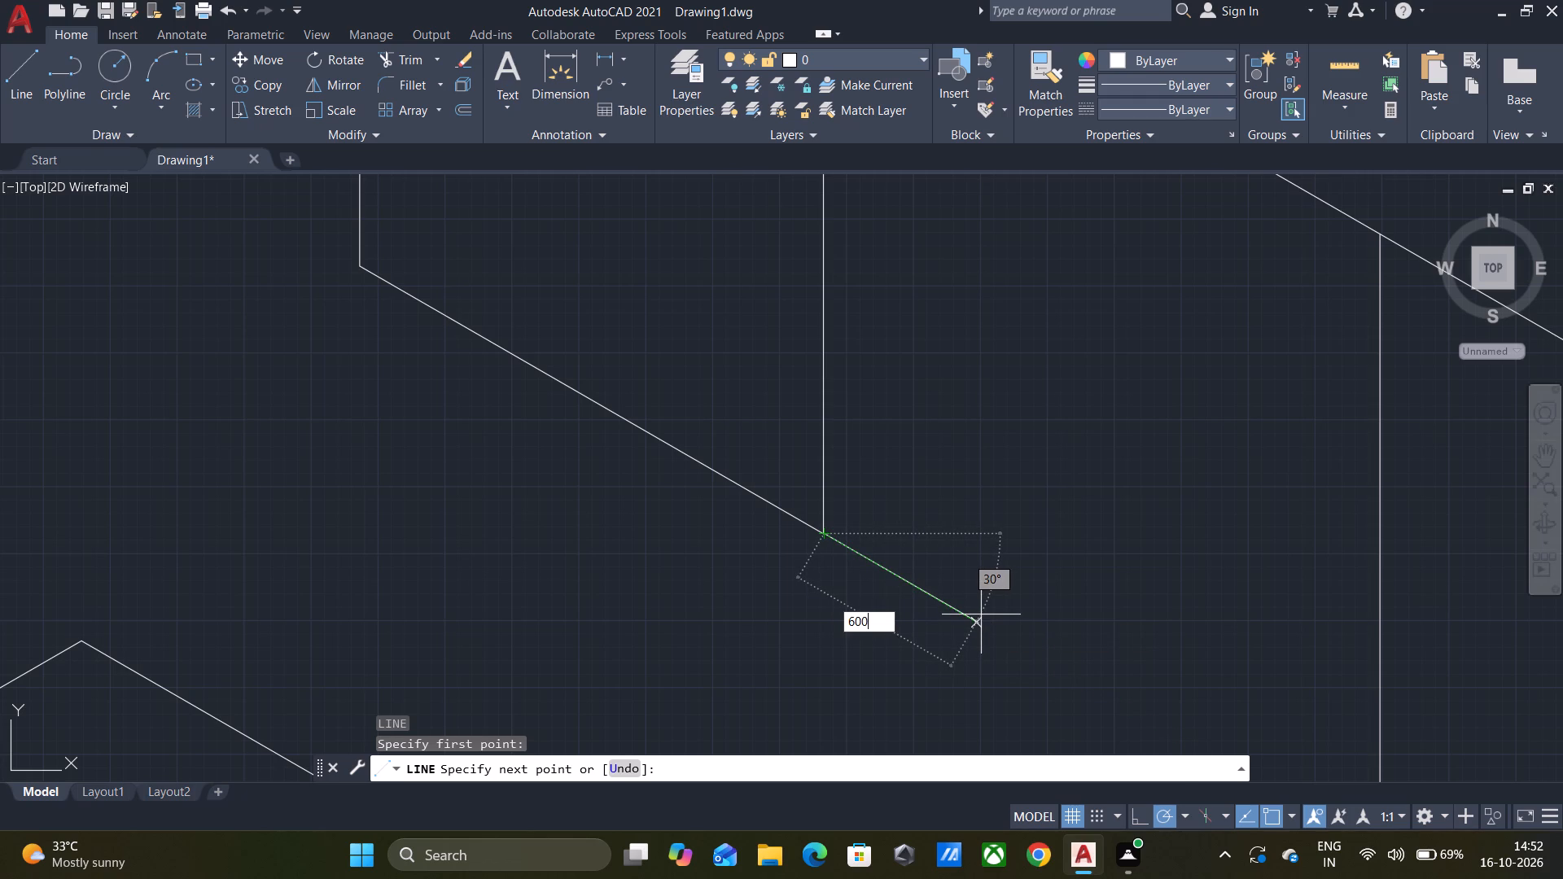
{"action": "key", "text": "Return"}
{"action": "key", "text": "space"}
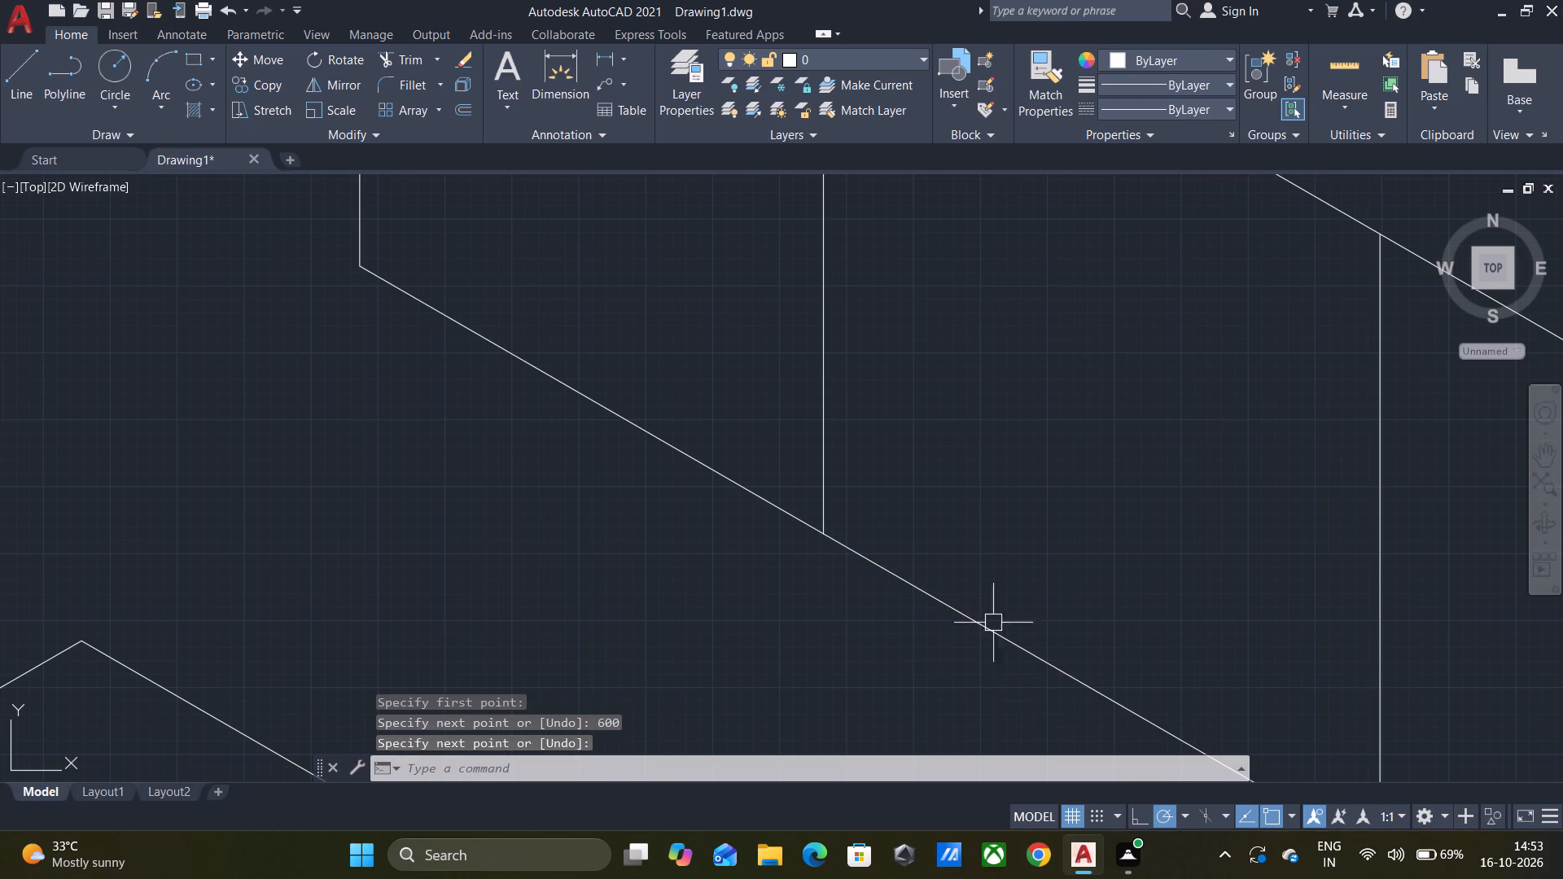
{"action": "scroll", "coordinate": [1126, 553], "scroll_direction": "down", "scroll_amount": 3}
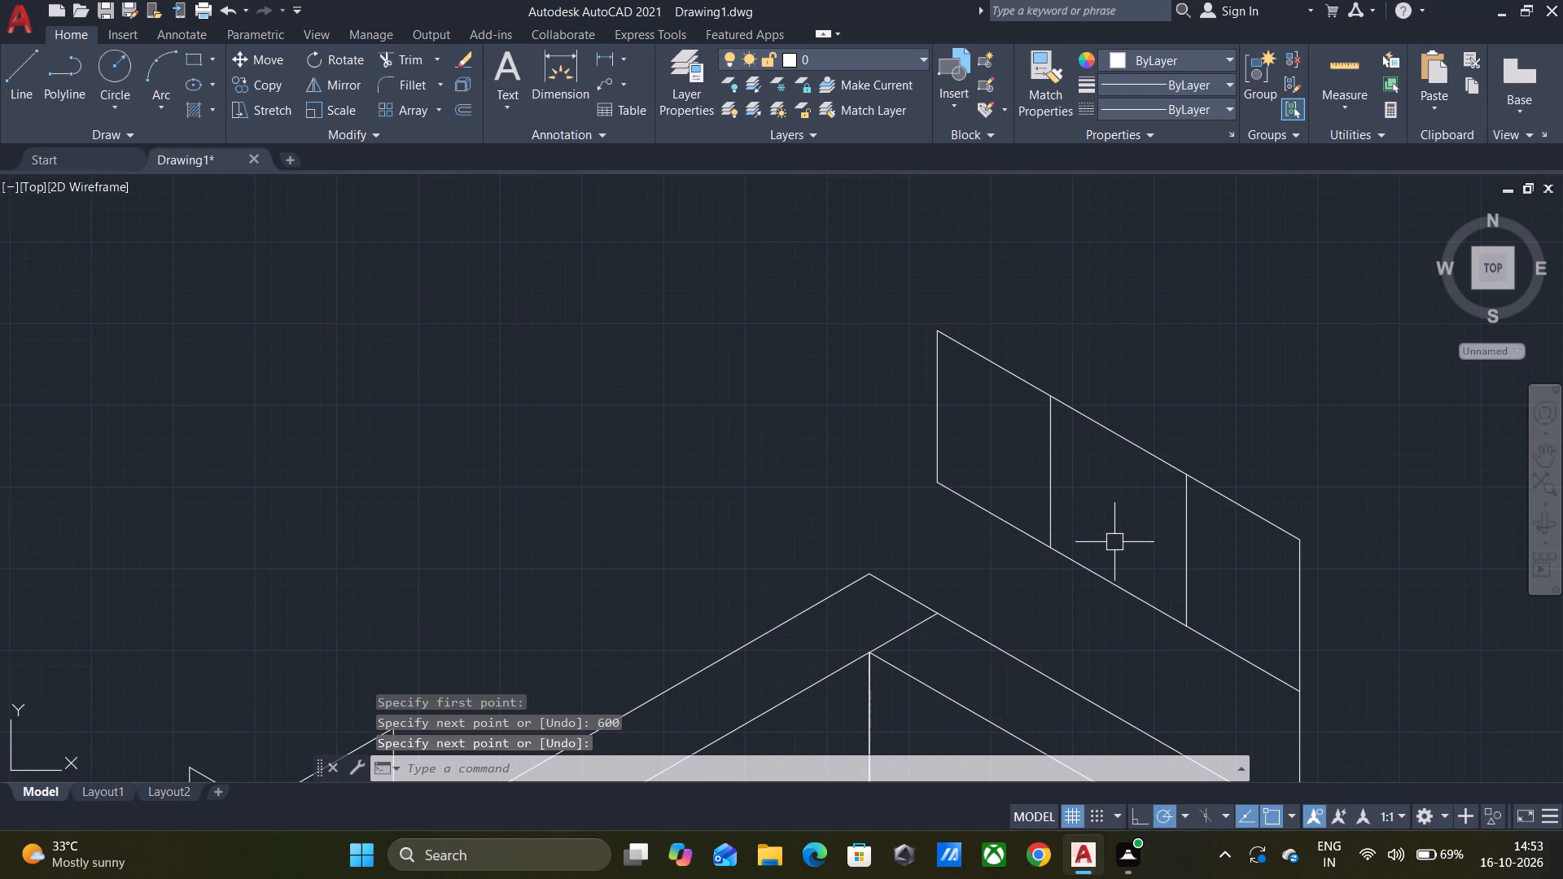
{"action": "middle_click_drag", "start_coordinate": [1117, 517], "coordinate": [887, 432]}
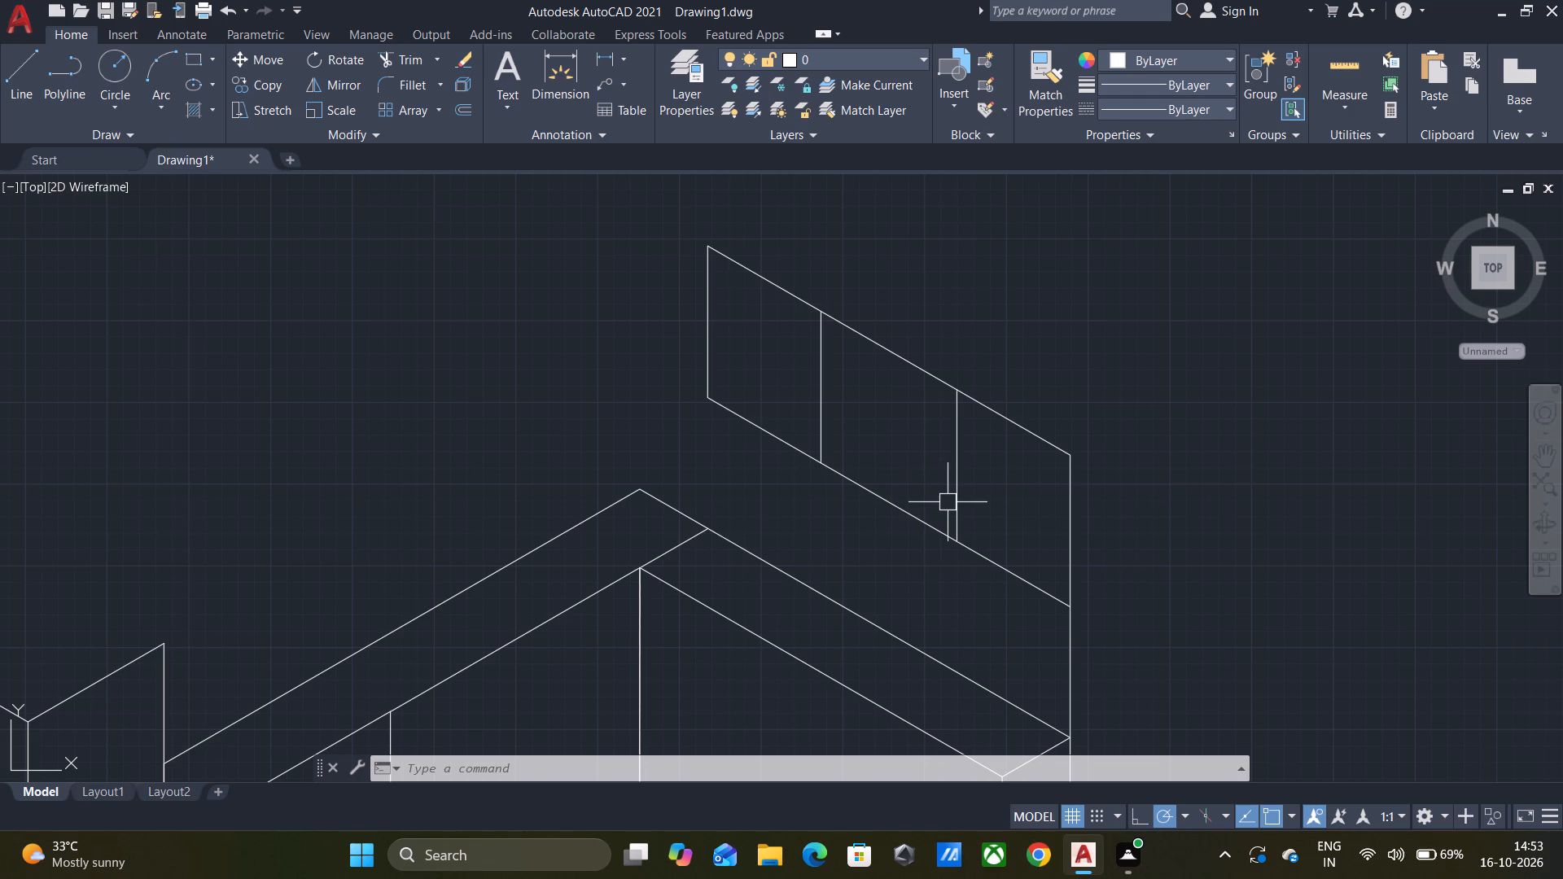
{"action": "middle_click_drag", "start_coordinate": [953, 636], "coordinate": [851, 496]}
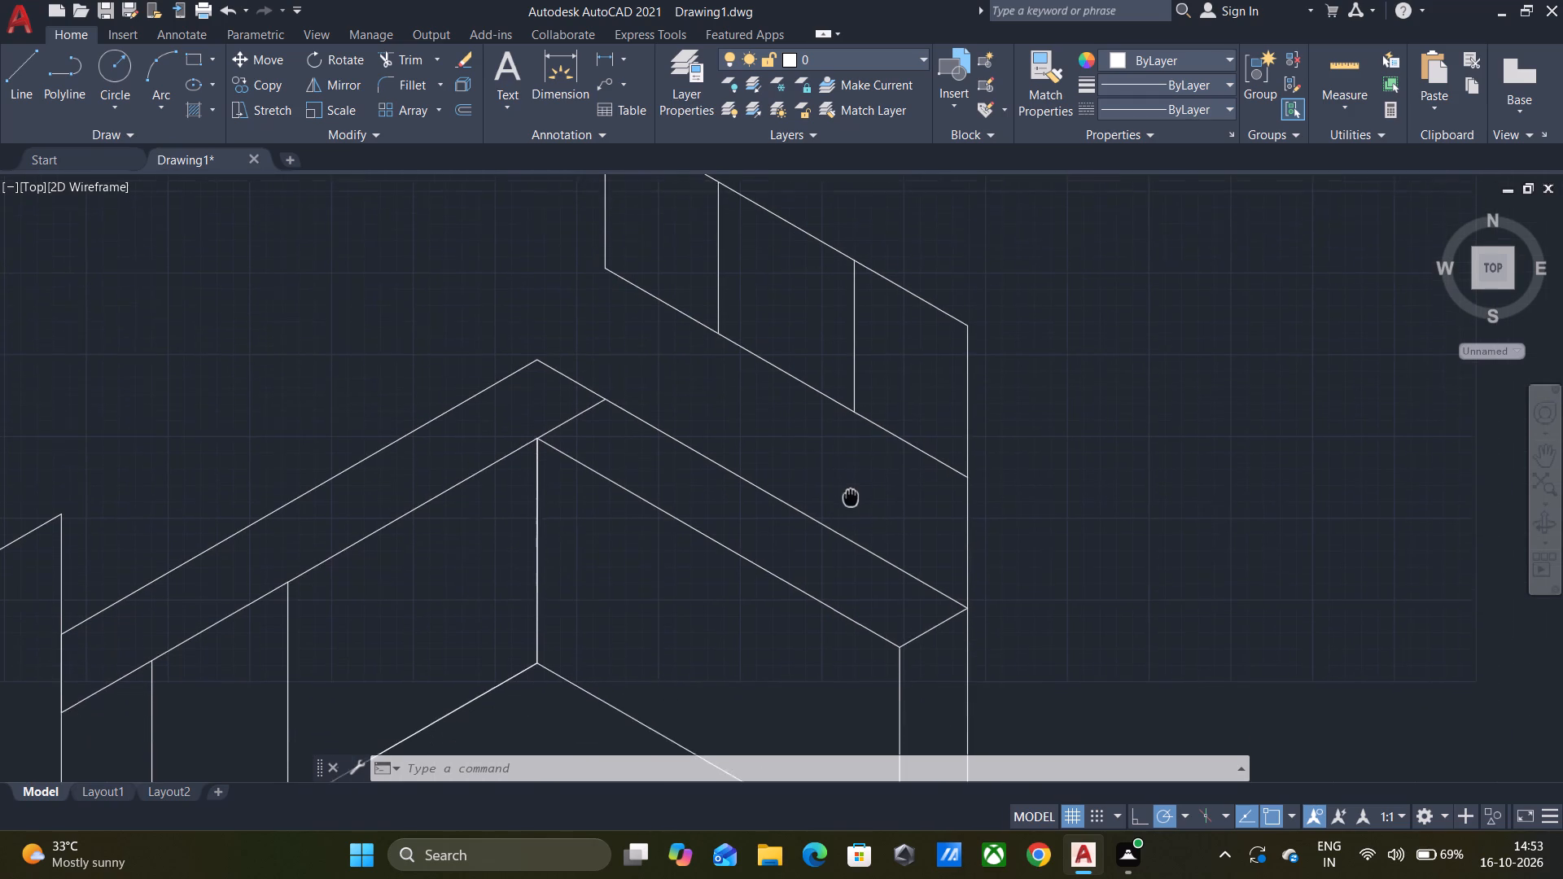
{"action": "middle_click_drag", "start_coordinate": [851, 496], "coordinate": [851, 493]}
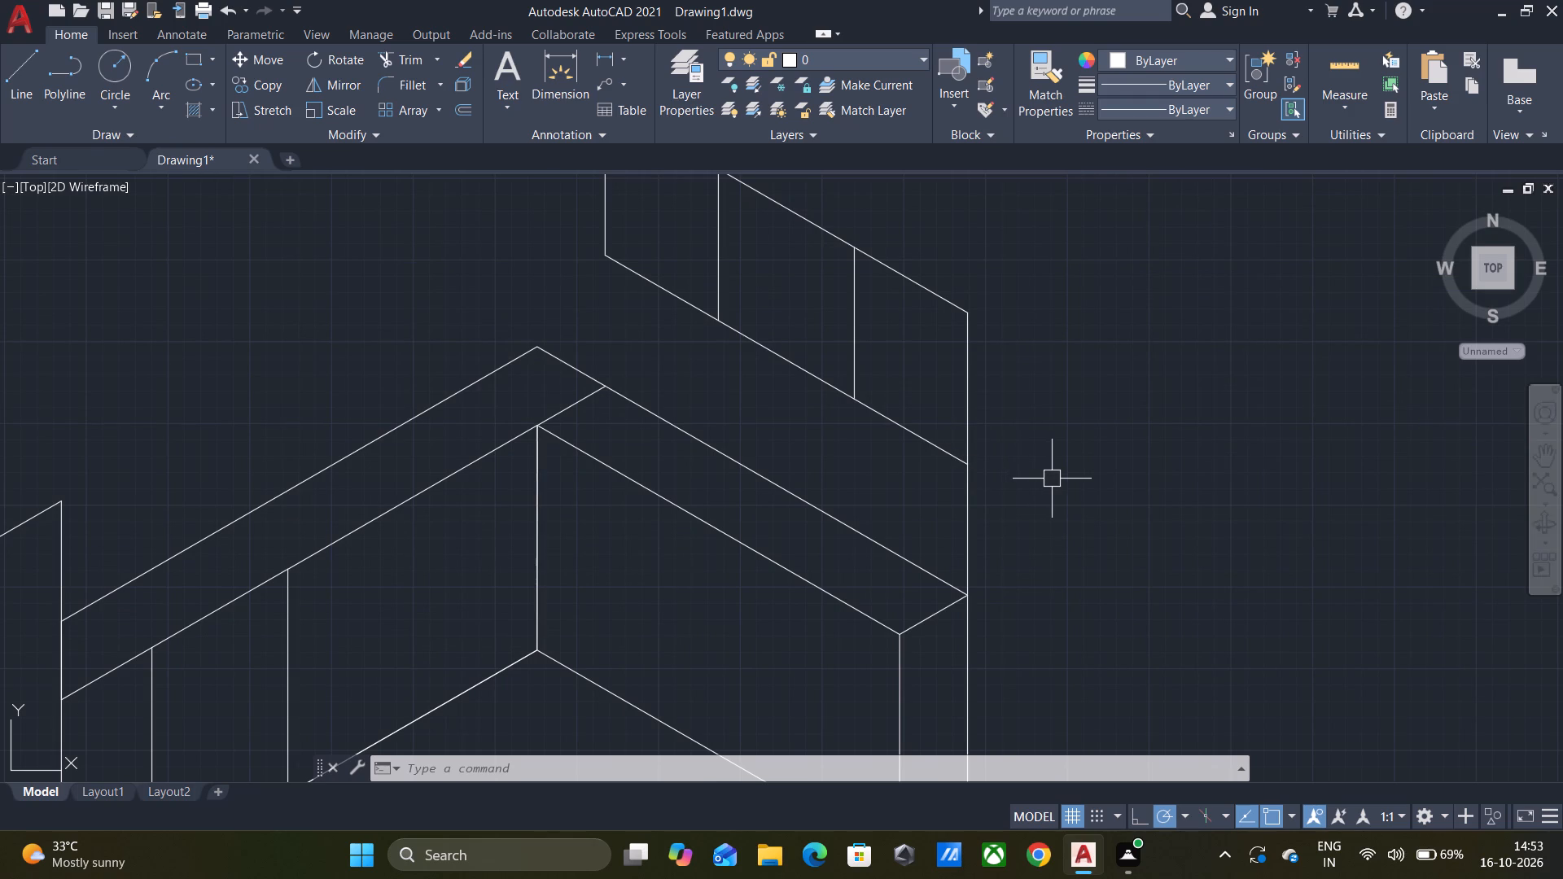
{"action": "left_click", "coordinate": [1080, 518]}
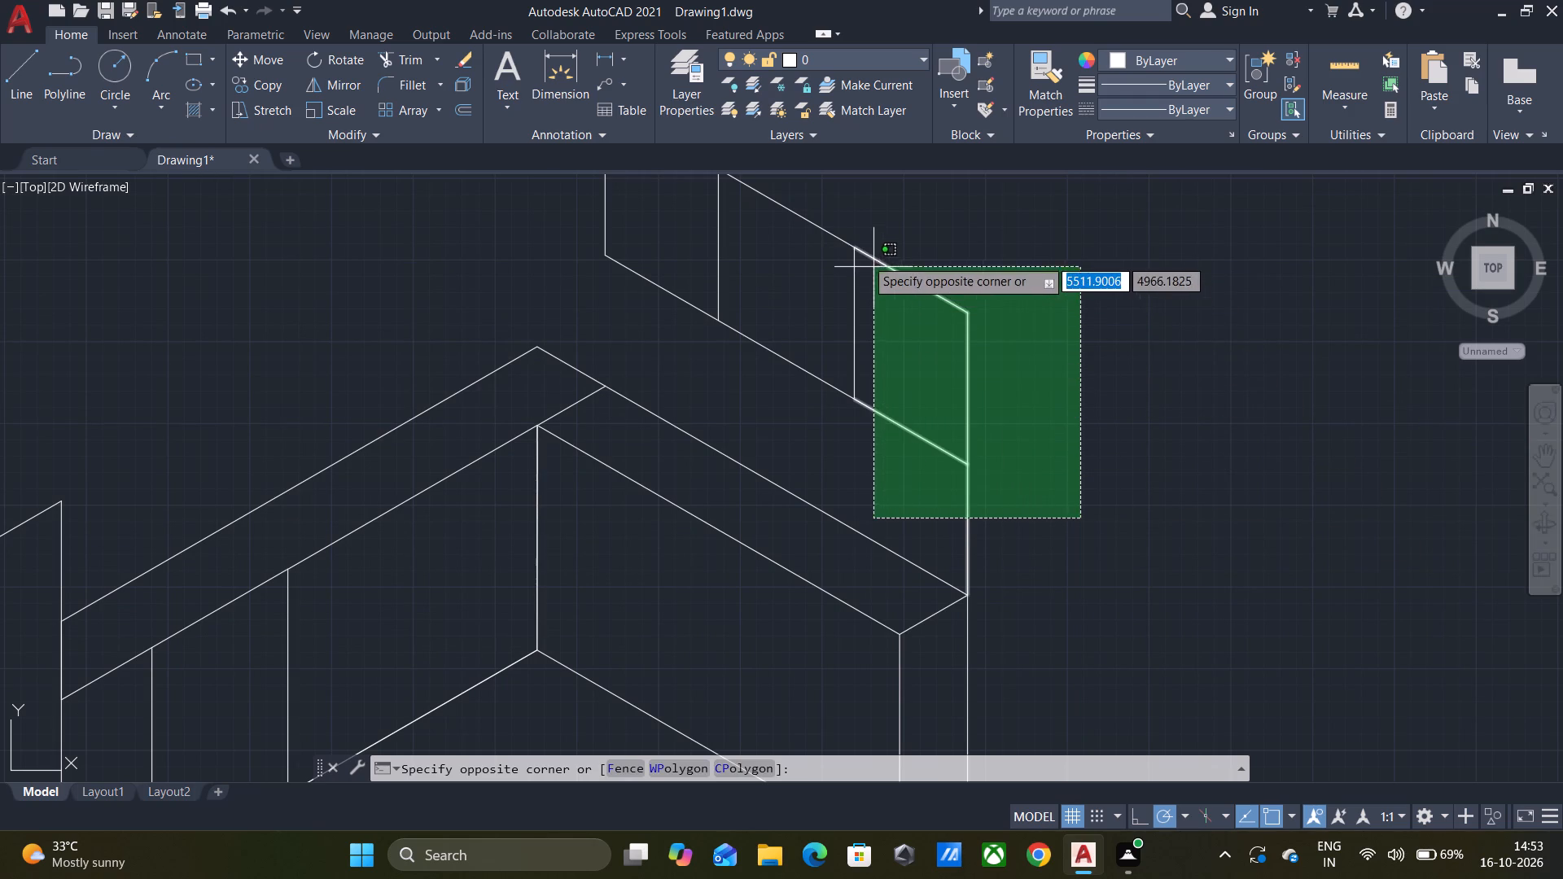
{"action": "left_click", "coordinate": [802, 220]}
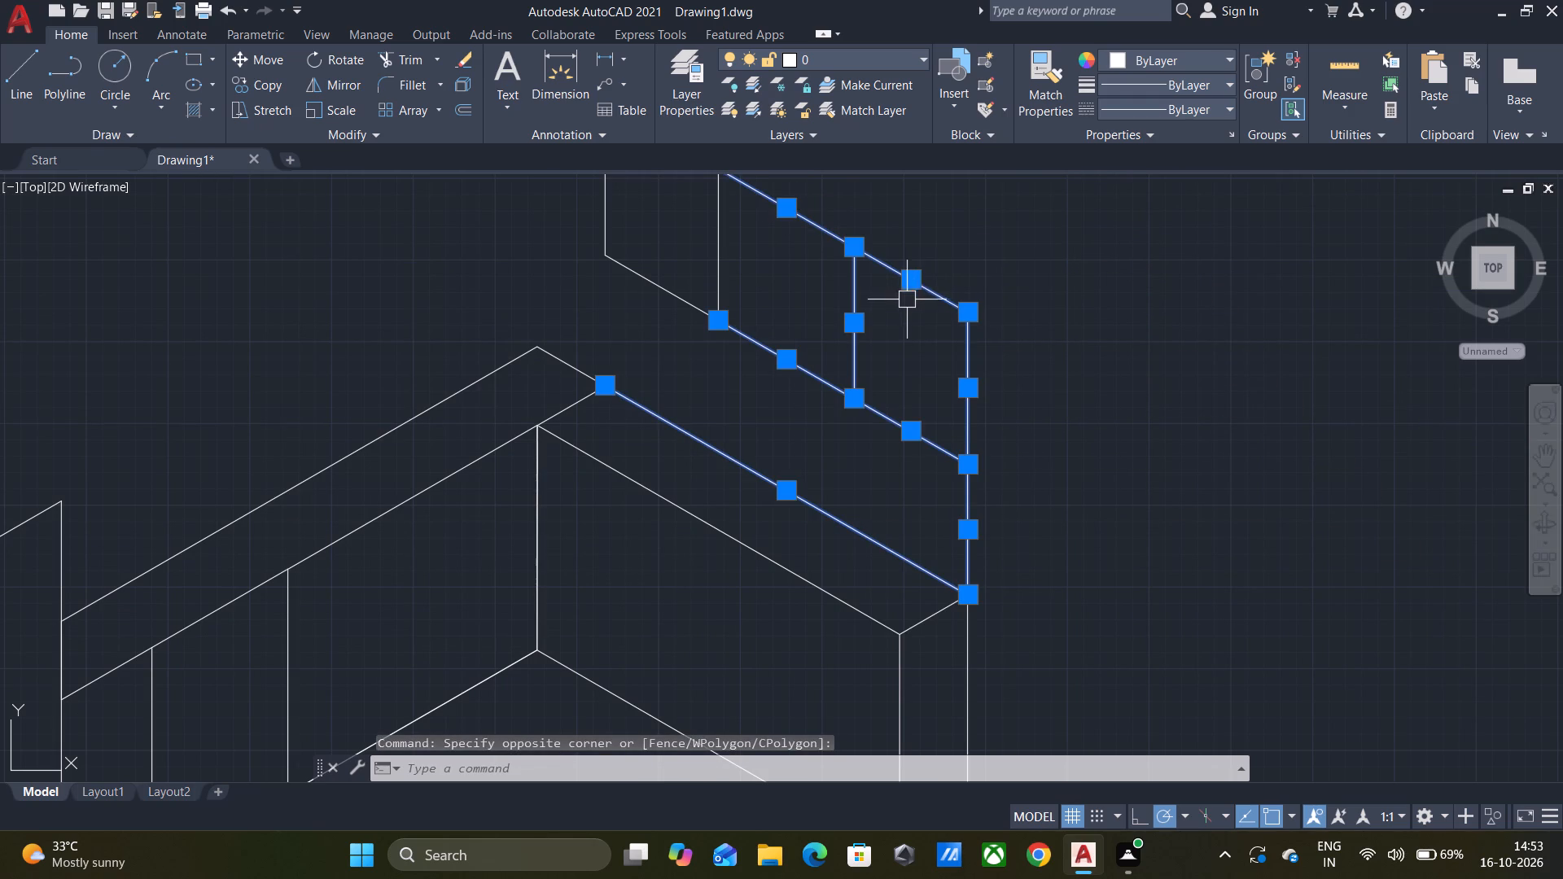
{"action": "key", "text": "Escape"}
Select the nine lines of the upper panels and move them clear of the block, about 1070 units at 15°.
{"action": "left_click", "coordinate": [865, 418]}
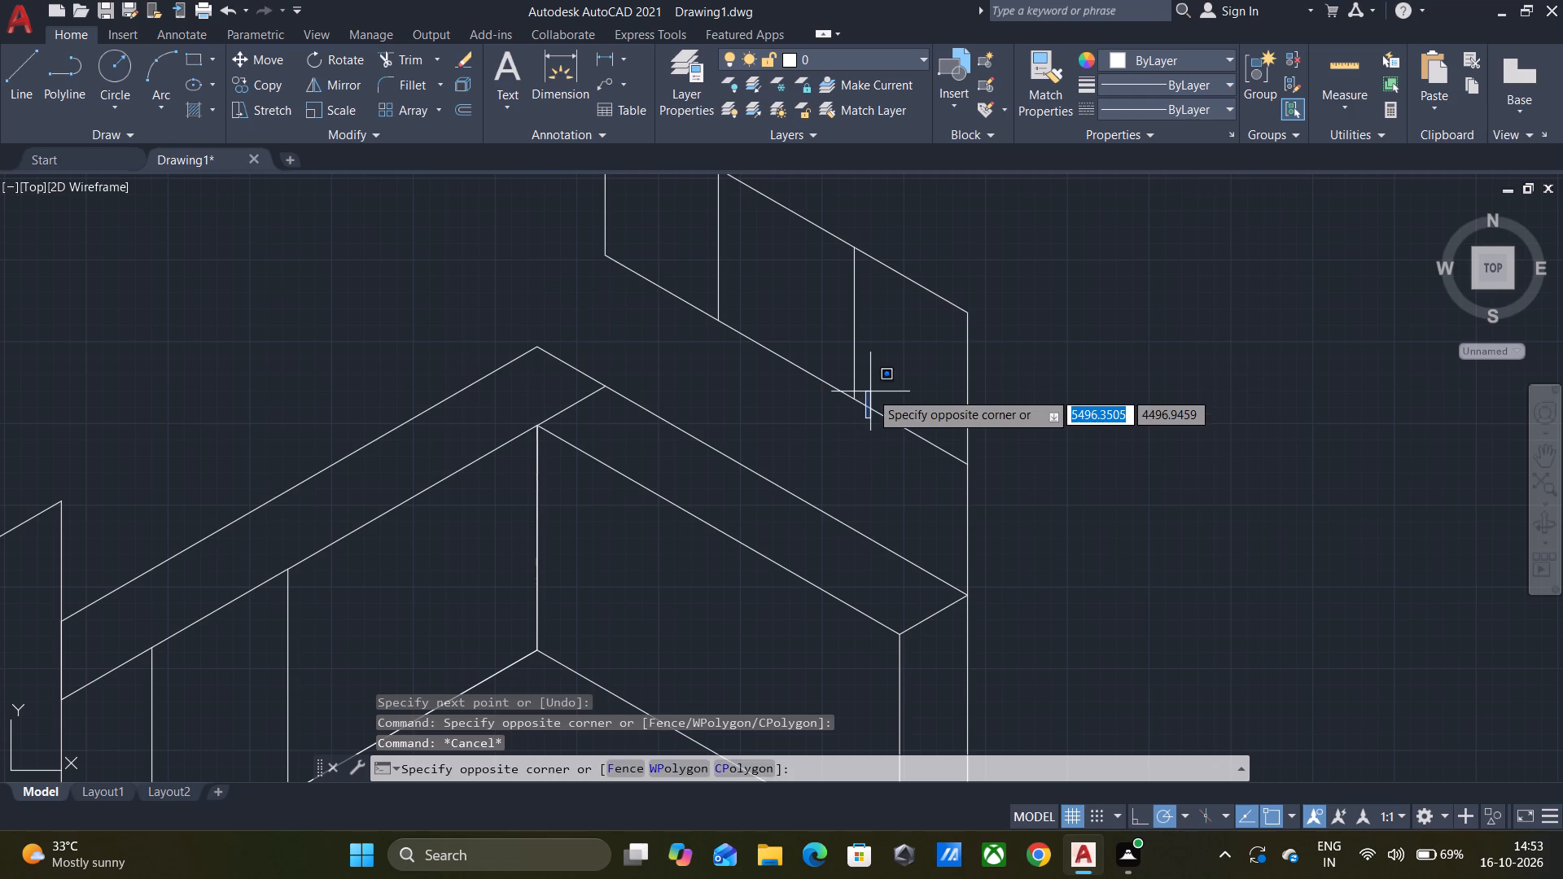
{"action": "left_click", "coordinate": [870, 391]}
{"action": "left_click", "coordinate": [869, 418]}
{"action": "left_click", "coordinate": [856, 368]}
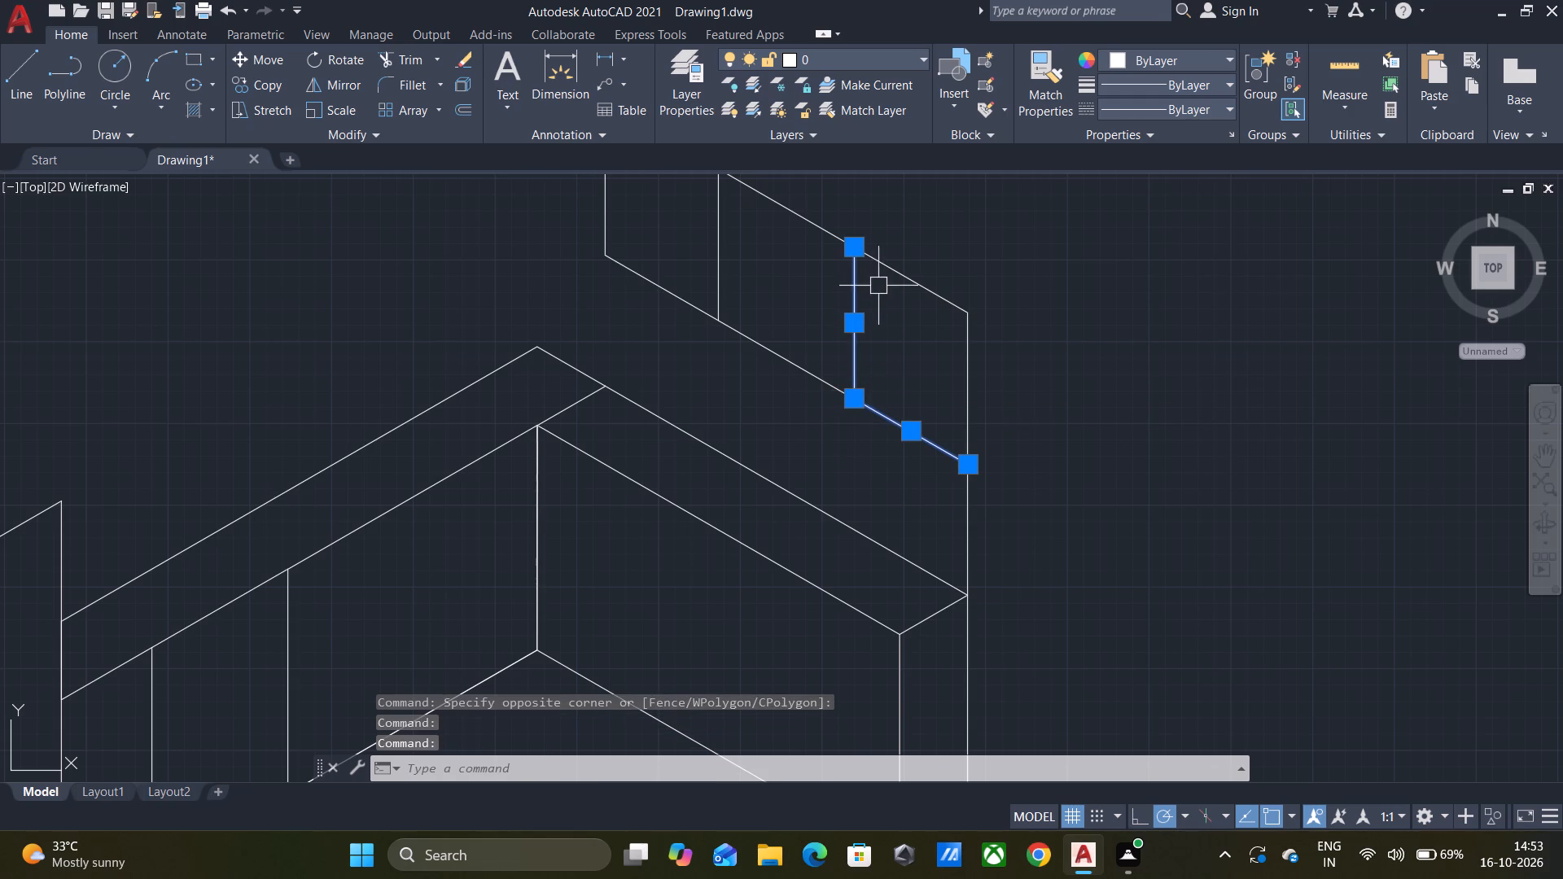
{"action": "left_click", "coordinate": [887, 273]}
{"action": "left_click", "coordinate": [777, 346]}
{"action": "left_click", "coordinate": [726, 282]}
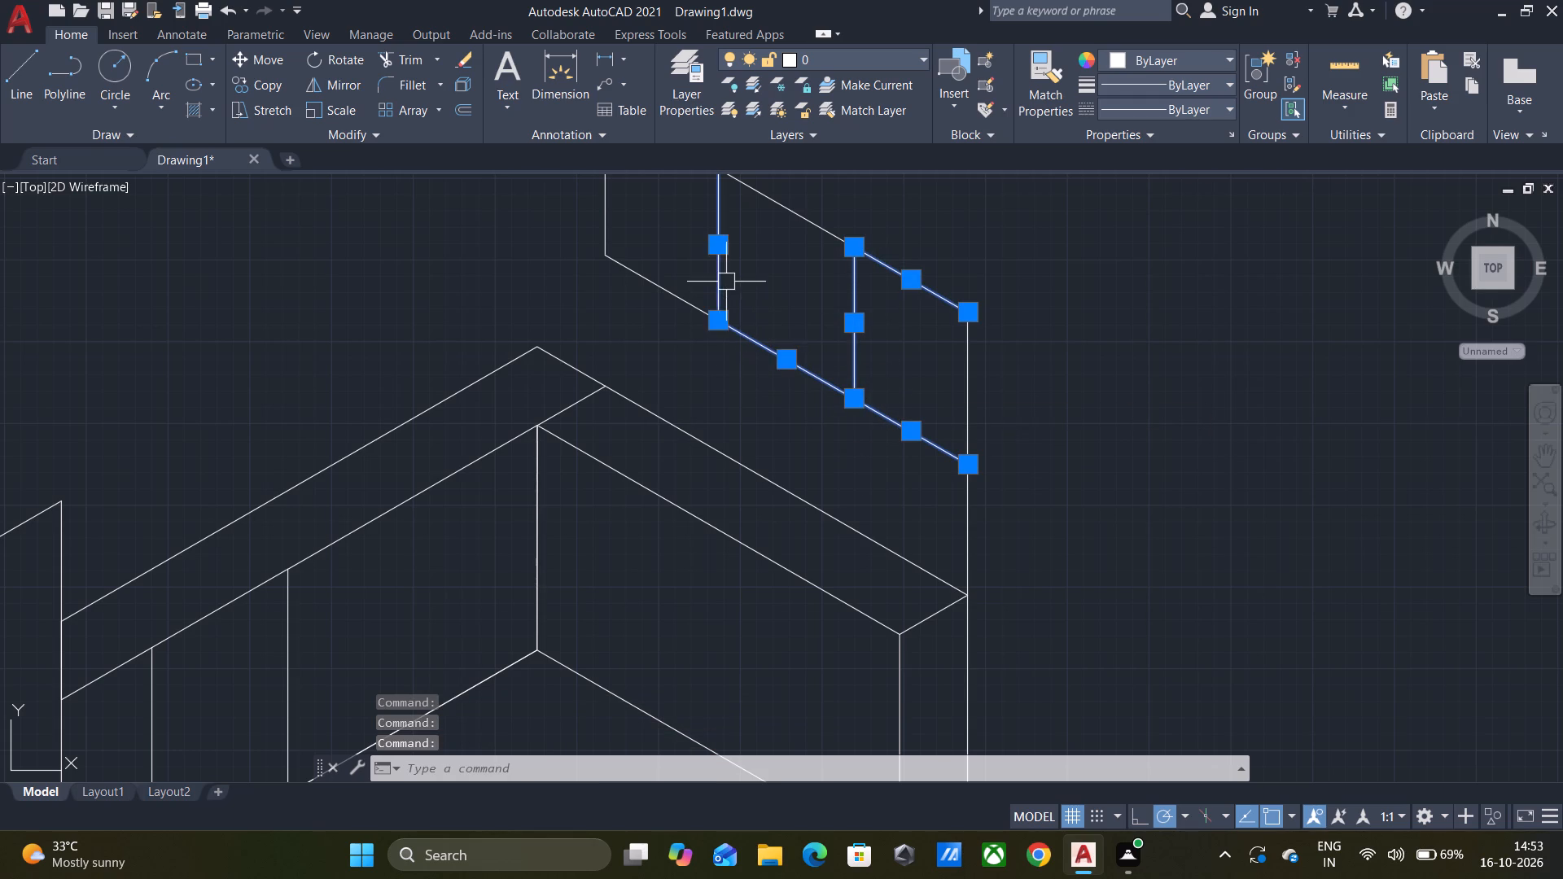
{"action": "left_click", "coordinate": [659, 290]}
{"action": "left_click", "coordinate": [803, 210]}
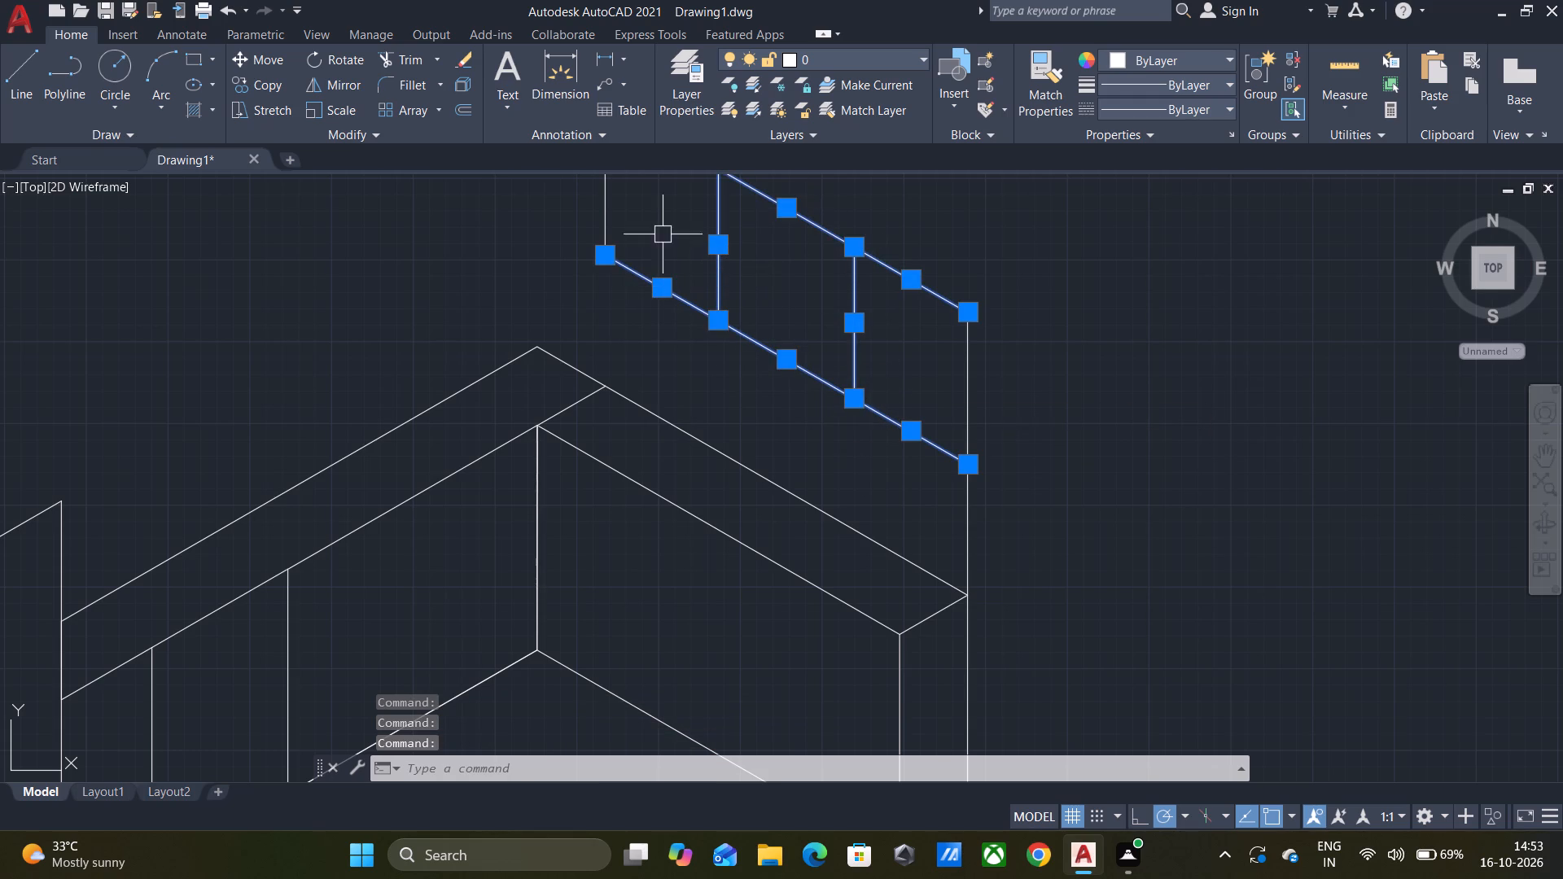
{"action": "left_click", "coordinate": [601, 218]}
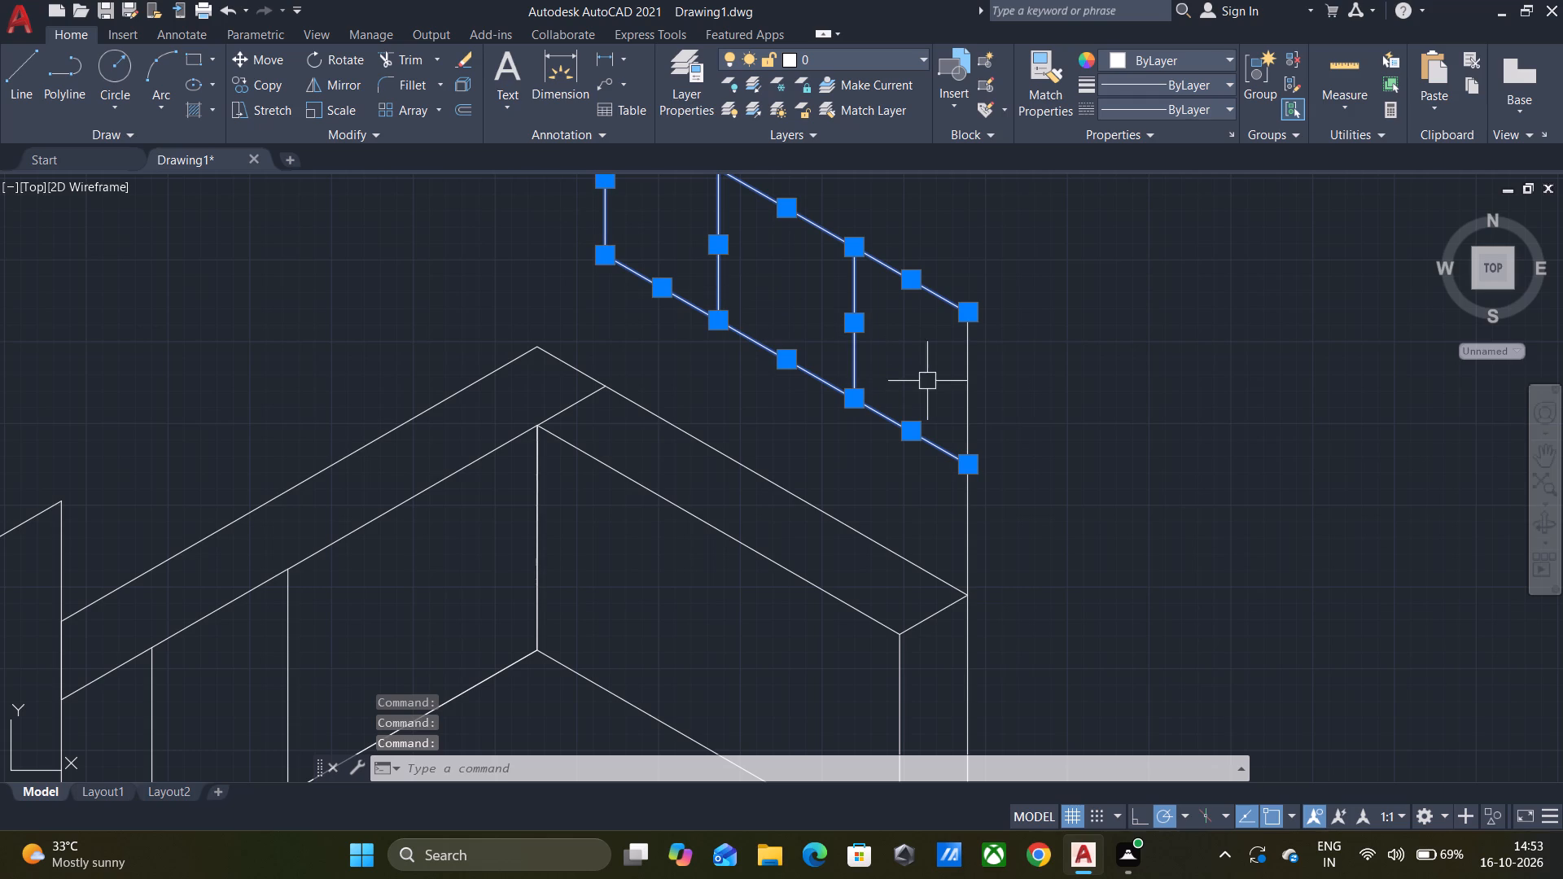
{"action": "left_click", "coordinate": [970, 401]}
{"action": "key", "text": "m"}
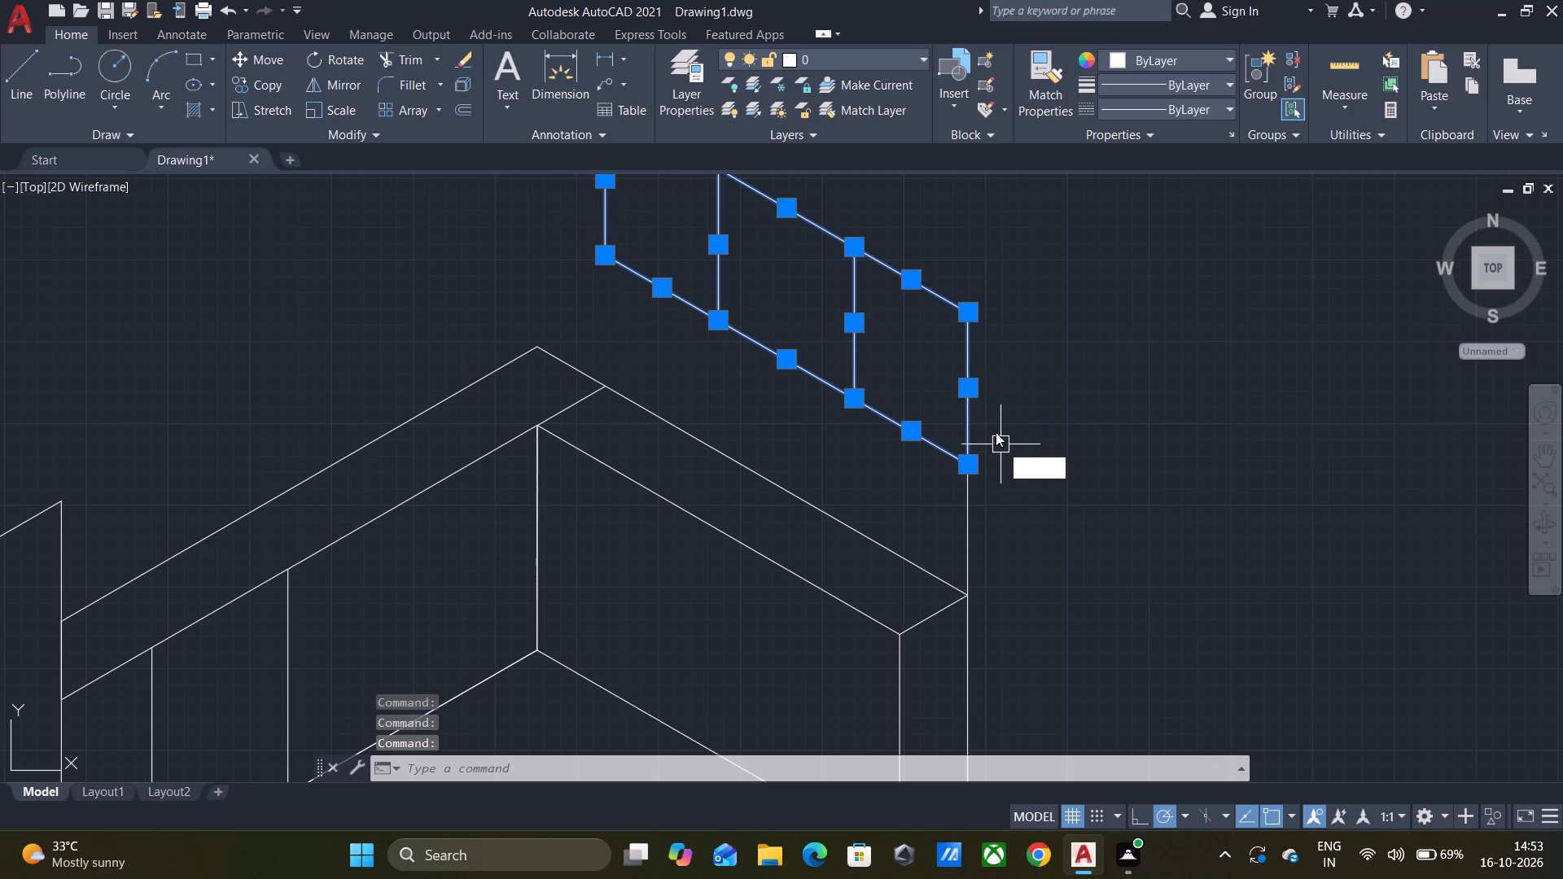
{"action": "key", "text": "Return"}
{"action": "left_click_drag", "start_coordinate": [966, 463], "coordinate": [974, 461]}
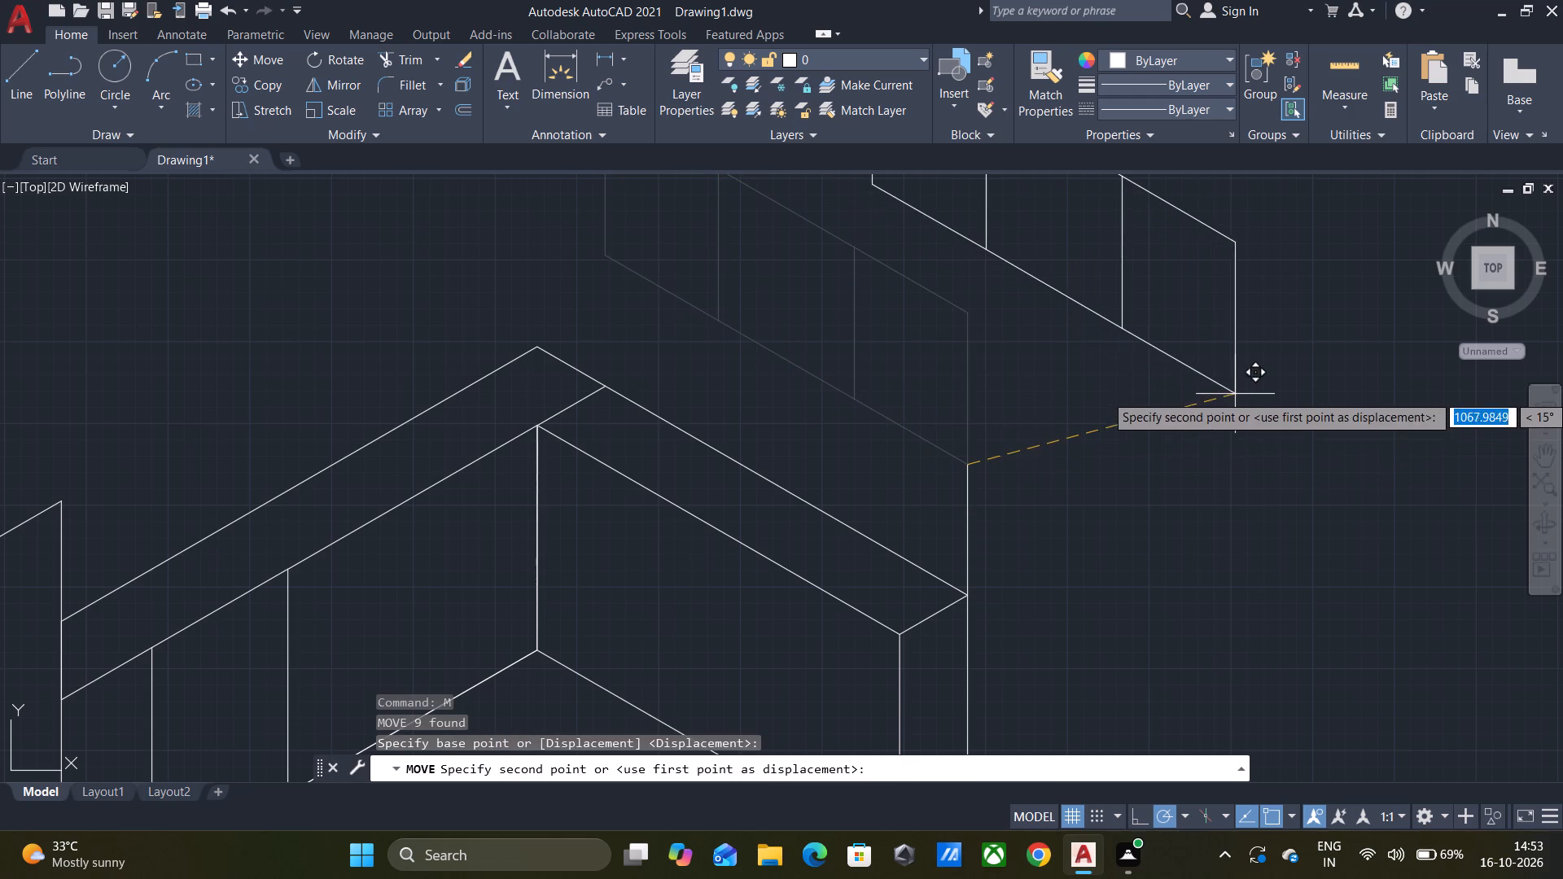
{"action": "left_click", "coordinate": [1239, 394]}
{"action": "key", "text": "Escape"}
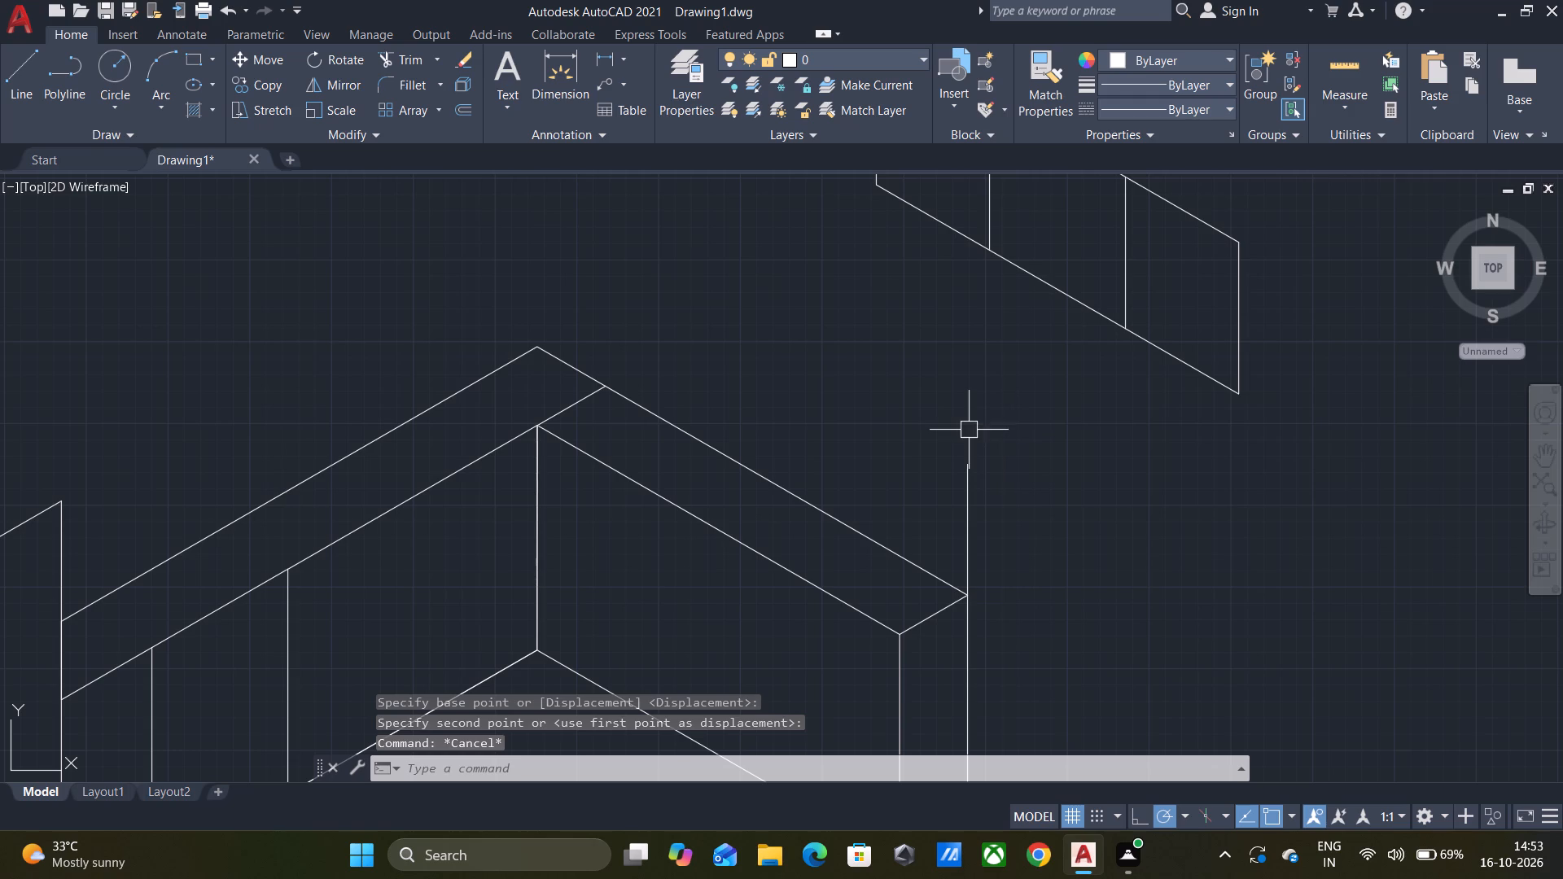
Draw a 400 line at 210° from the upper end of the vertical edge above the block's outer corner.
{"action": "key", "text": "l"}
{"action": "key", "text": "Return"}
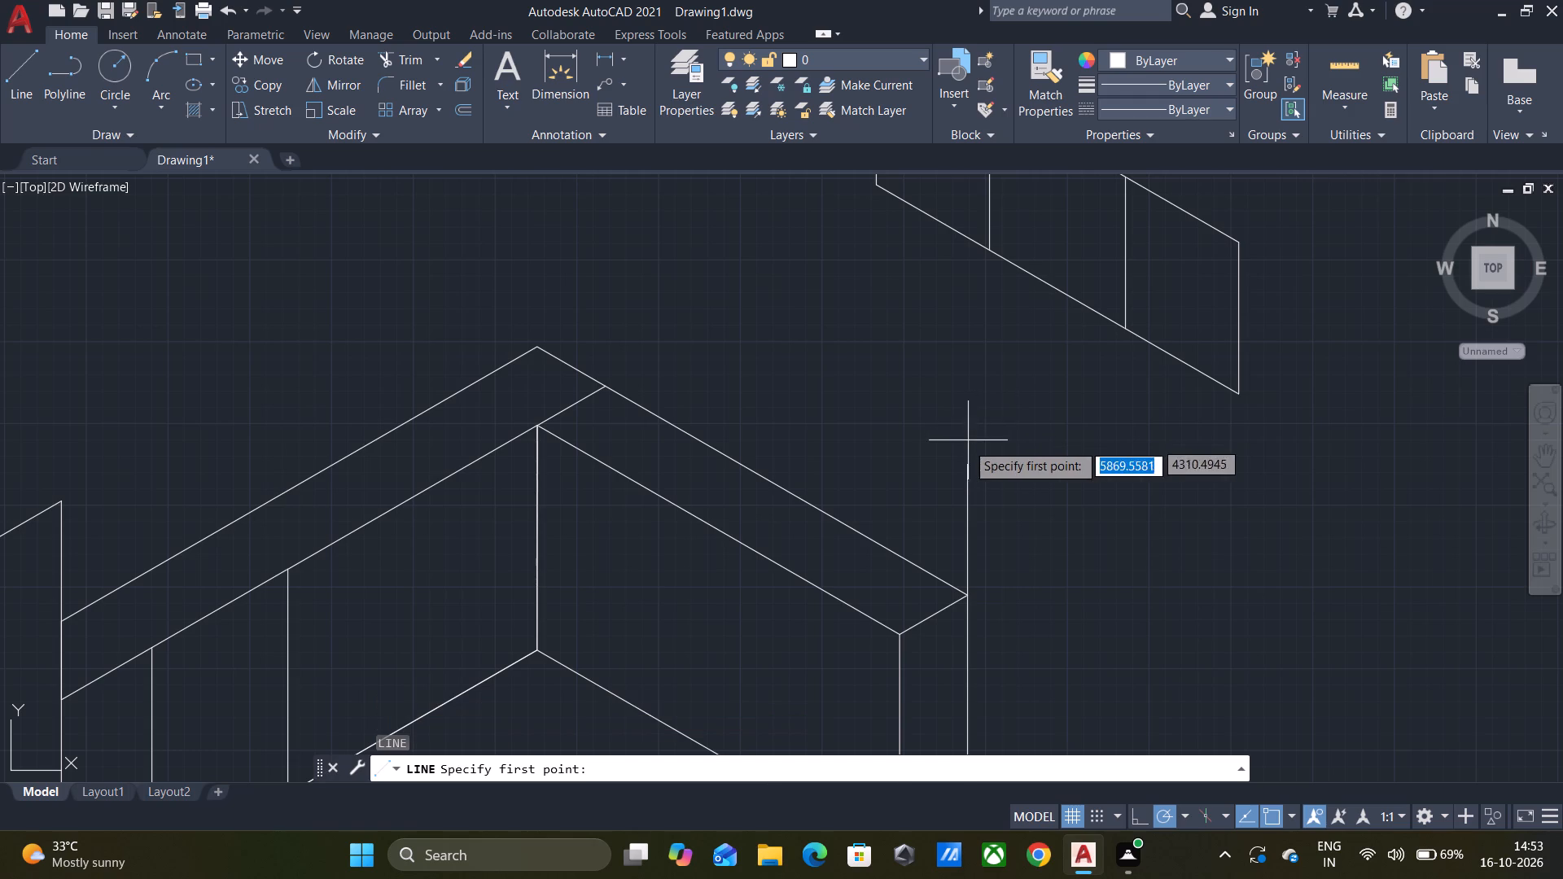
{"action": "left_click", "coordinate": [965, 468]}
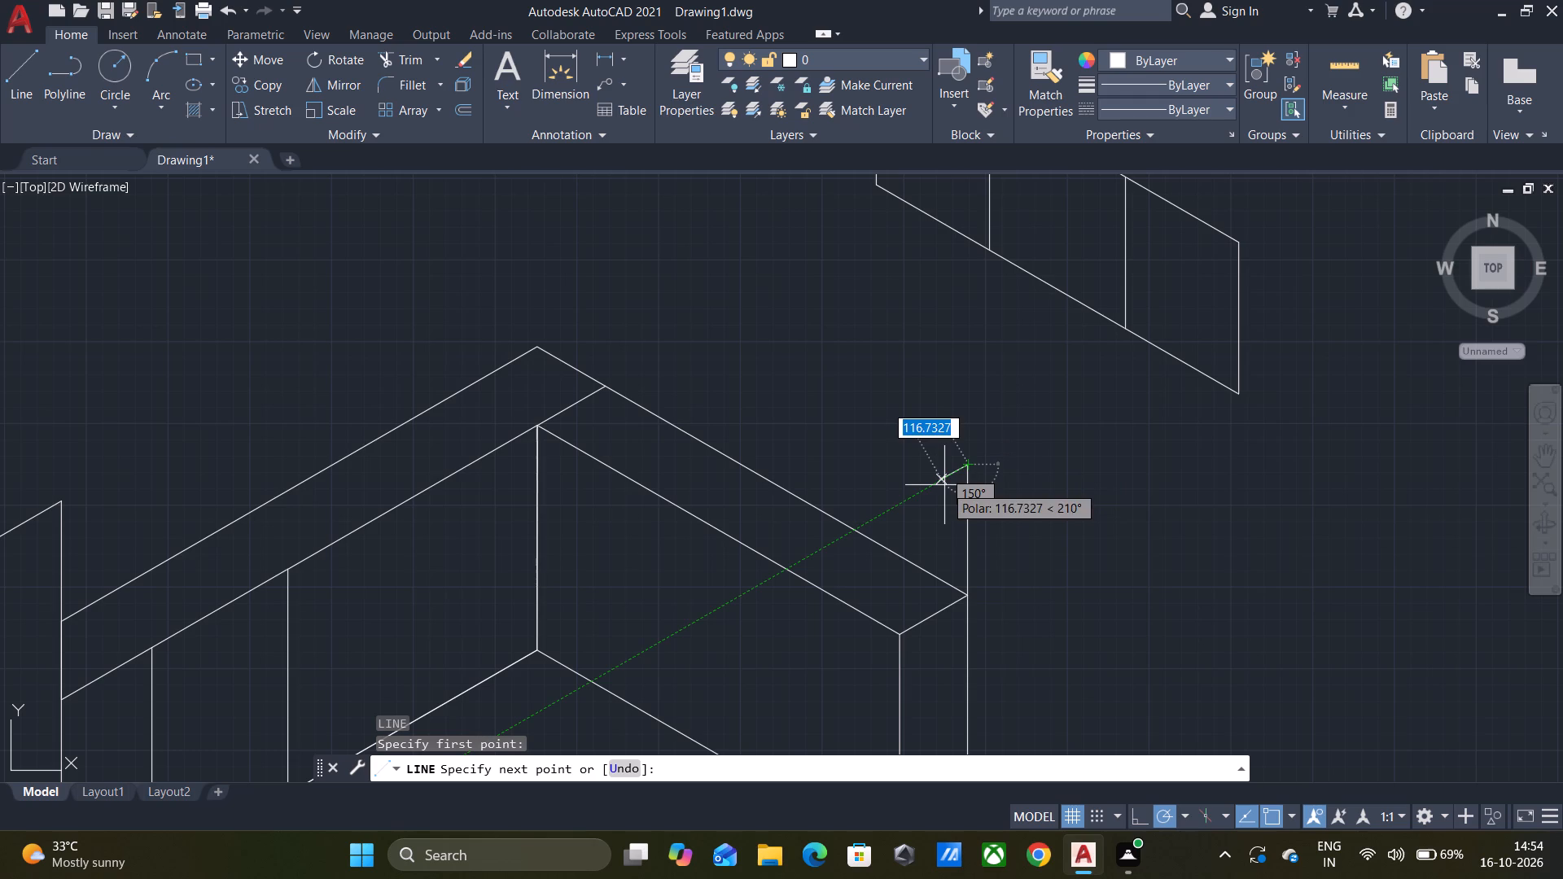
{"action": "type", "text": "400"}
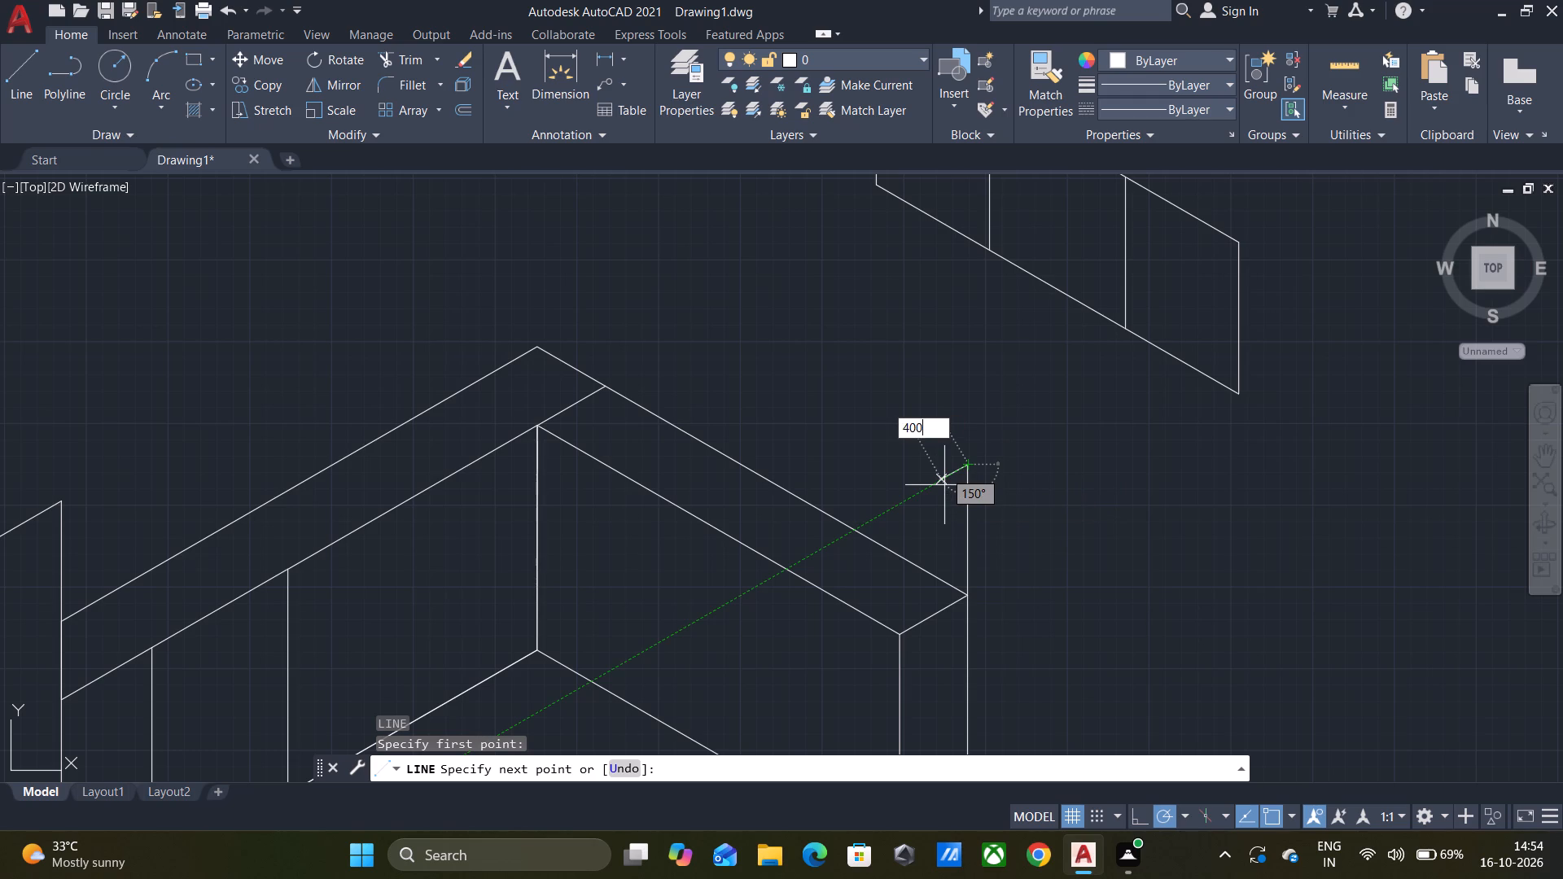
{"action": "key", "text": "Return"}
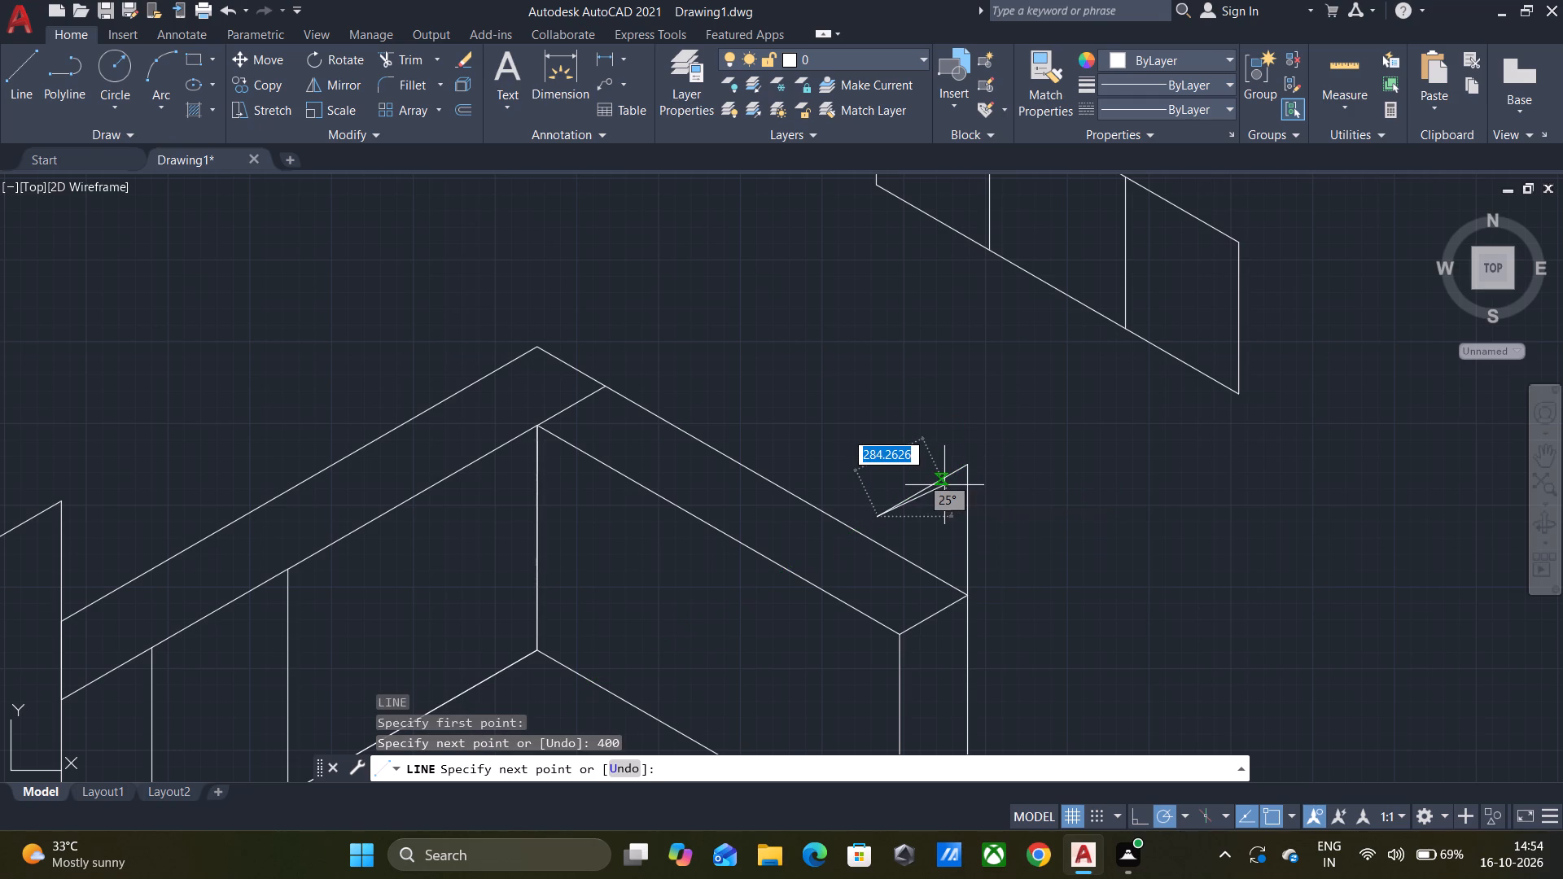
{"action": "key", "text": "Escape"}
Measure the length of the short sloping edge at the end of the block's top.
{"action": "key", "text": "d"}
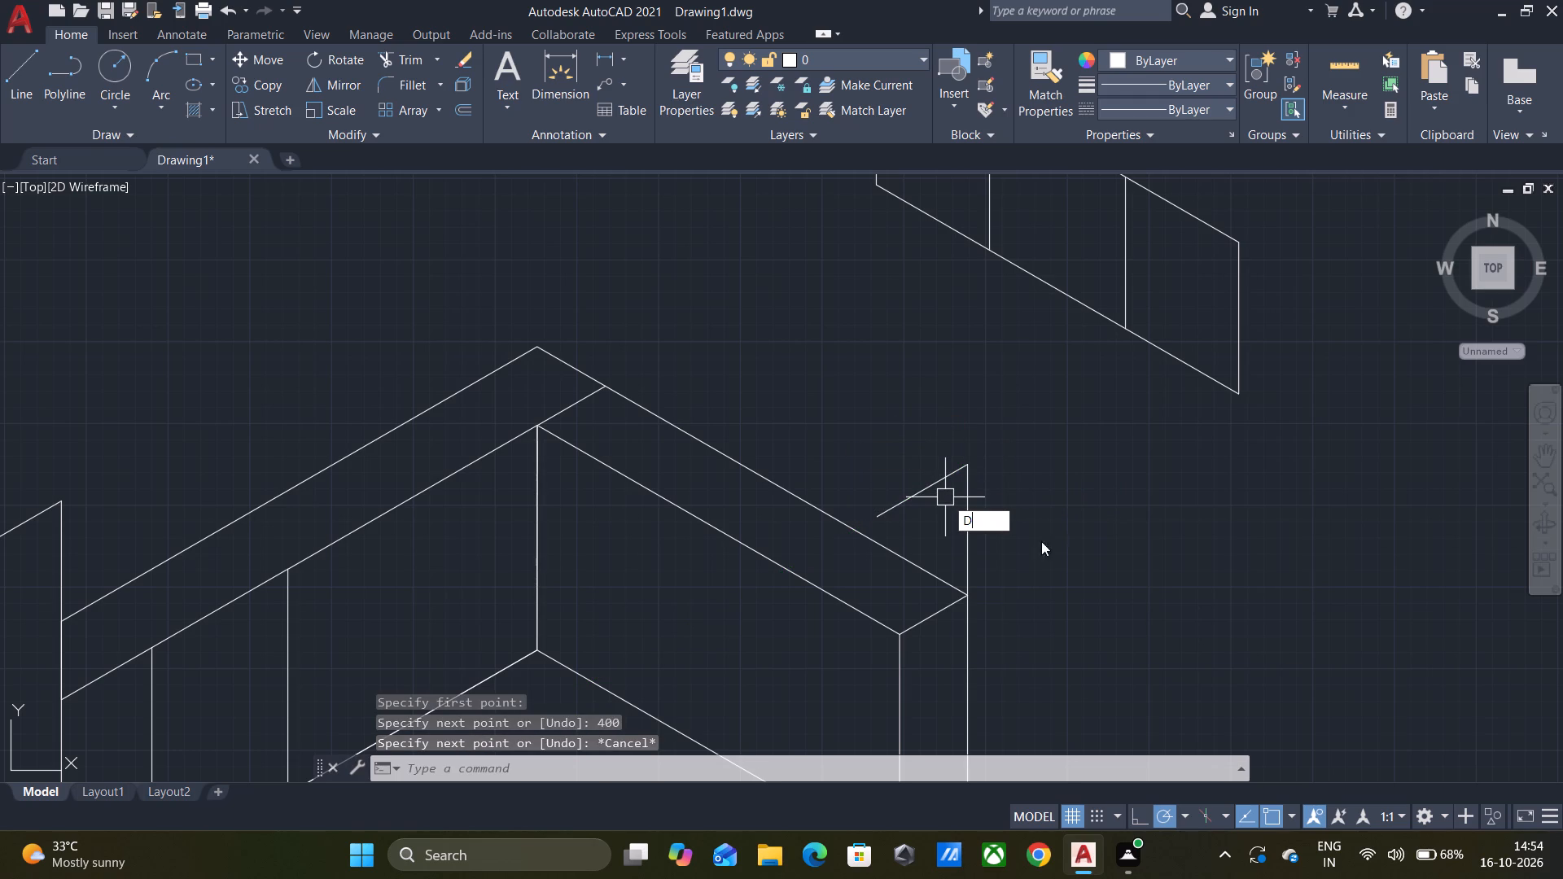
{"action": "left_click", "coordinate": [1017, 568]}
{"action": "left_click", "coordinate": [894, 636]}
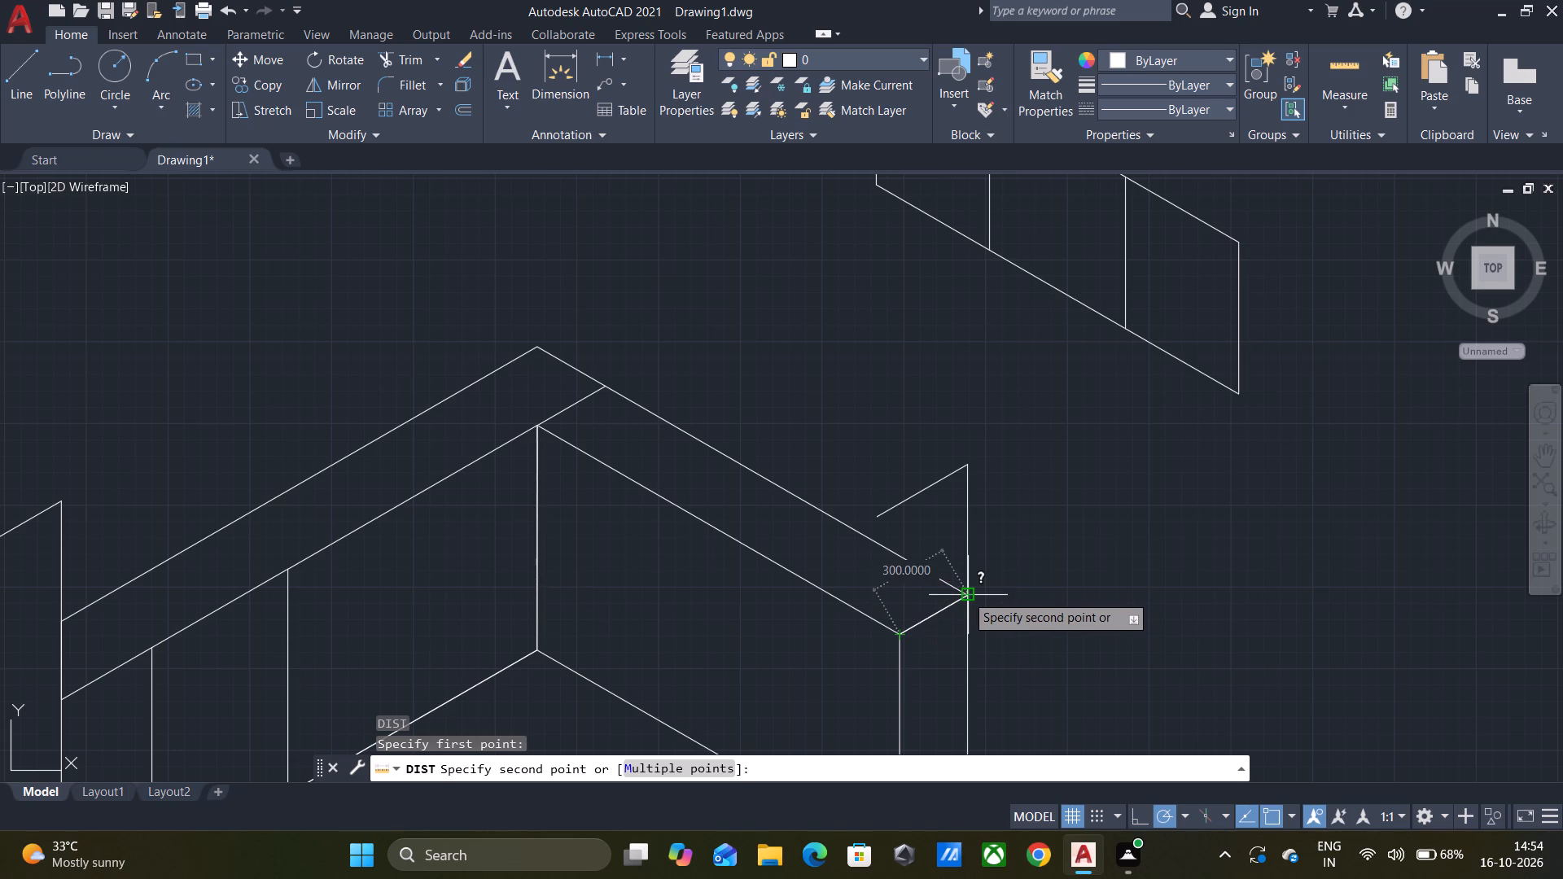
{"action": "key", "text": "Escape"}
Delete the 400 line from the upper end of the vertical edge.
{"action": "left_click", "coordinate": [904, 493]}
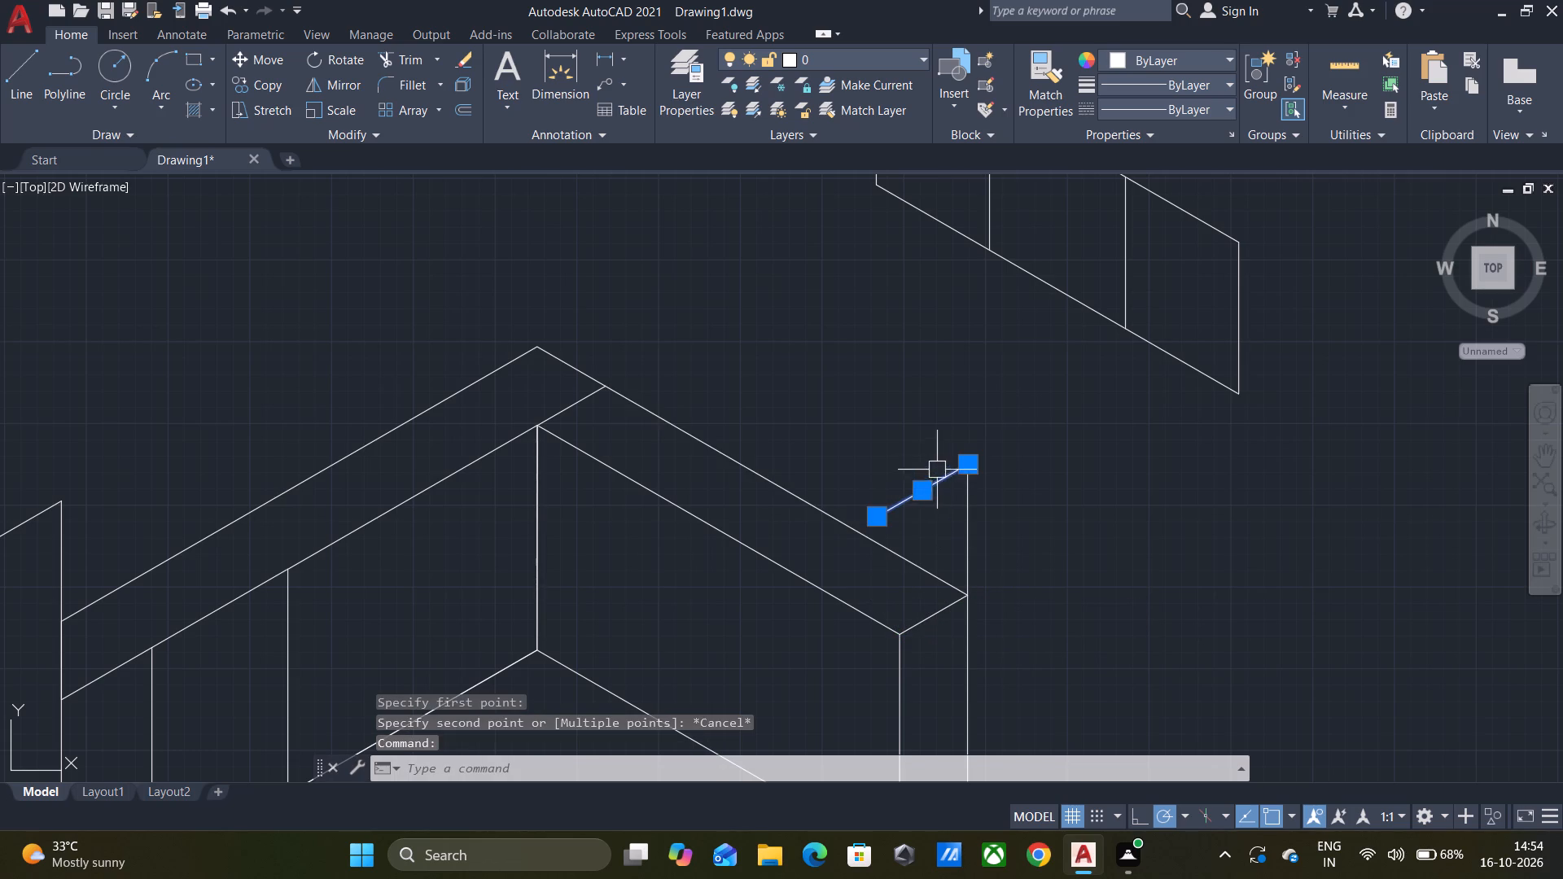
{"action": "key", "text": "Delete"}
Draw a closed end panel from the vertical edge's upper end: 300 at 210°, 580 at 90°, 300 at 30° and 580 at 270°.
{"action": "key", "text": "l"}
{"action": "key", "text": "Return"}
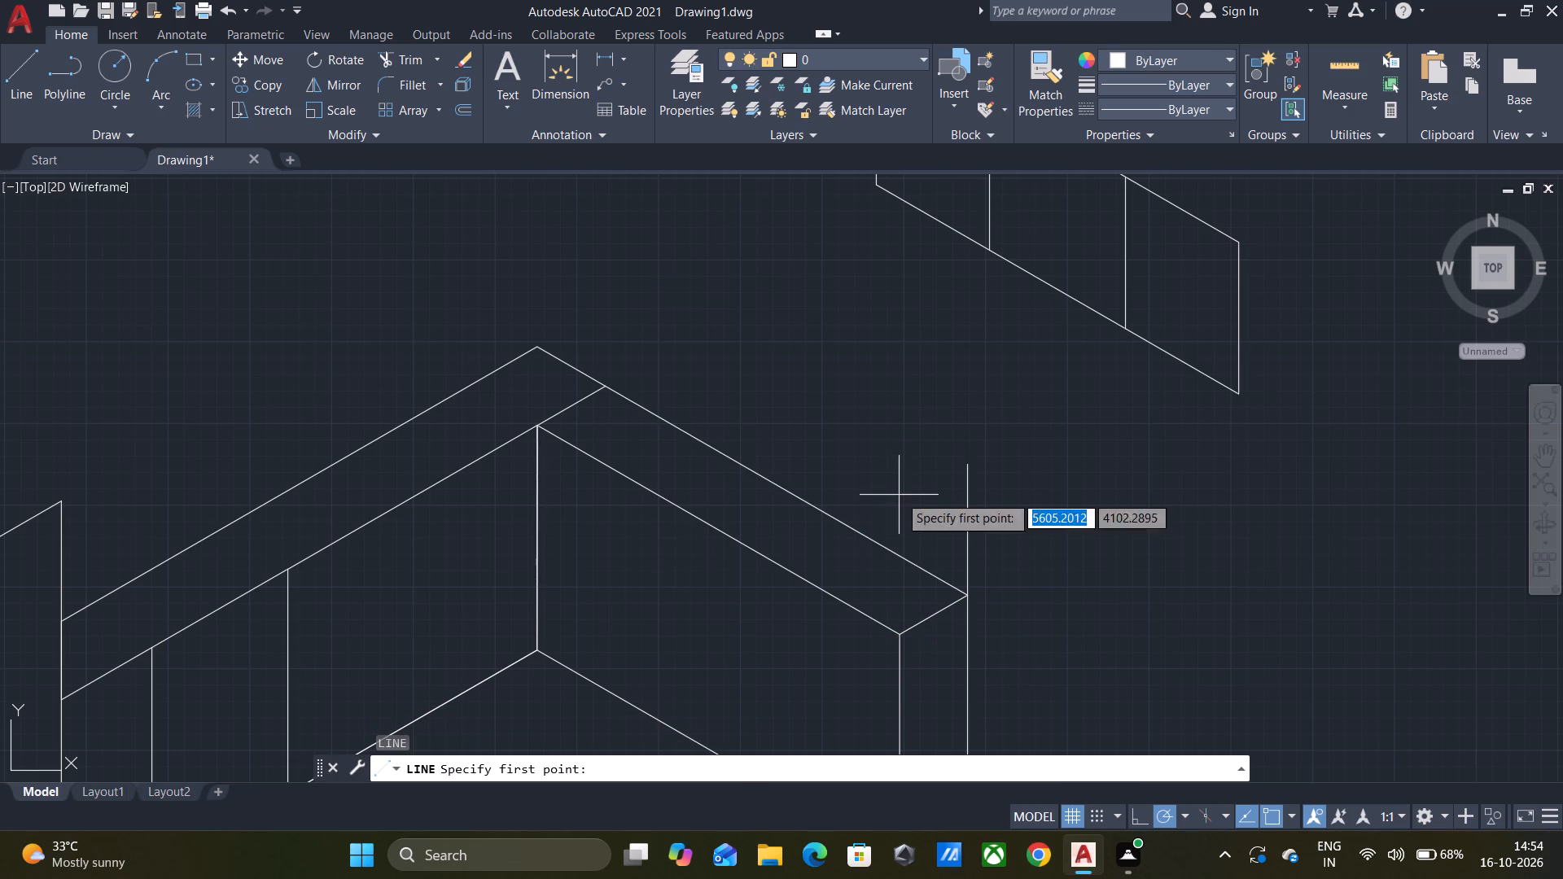
{"action": "left_click", "coordinate": [971, 461]}
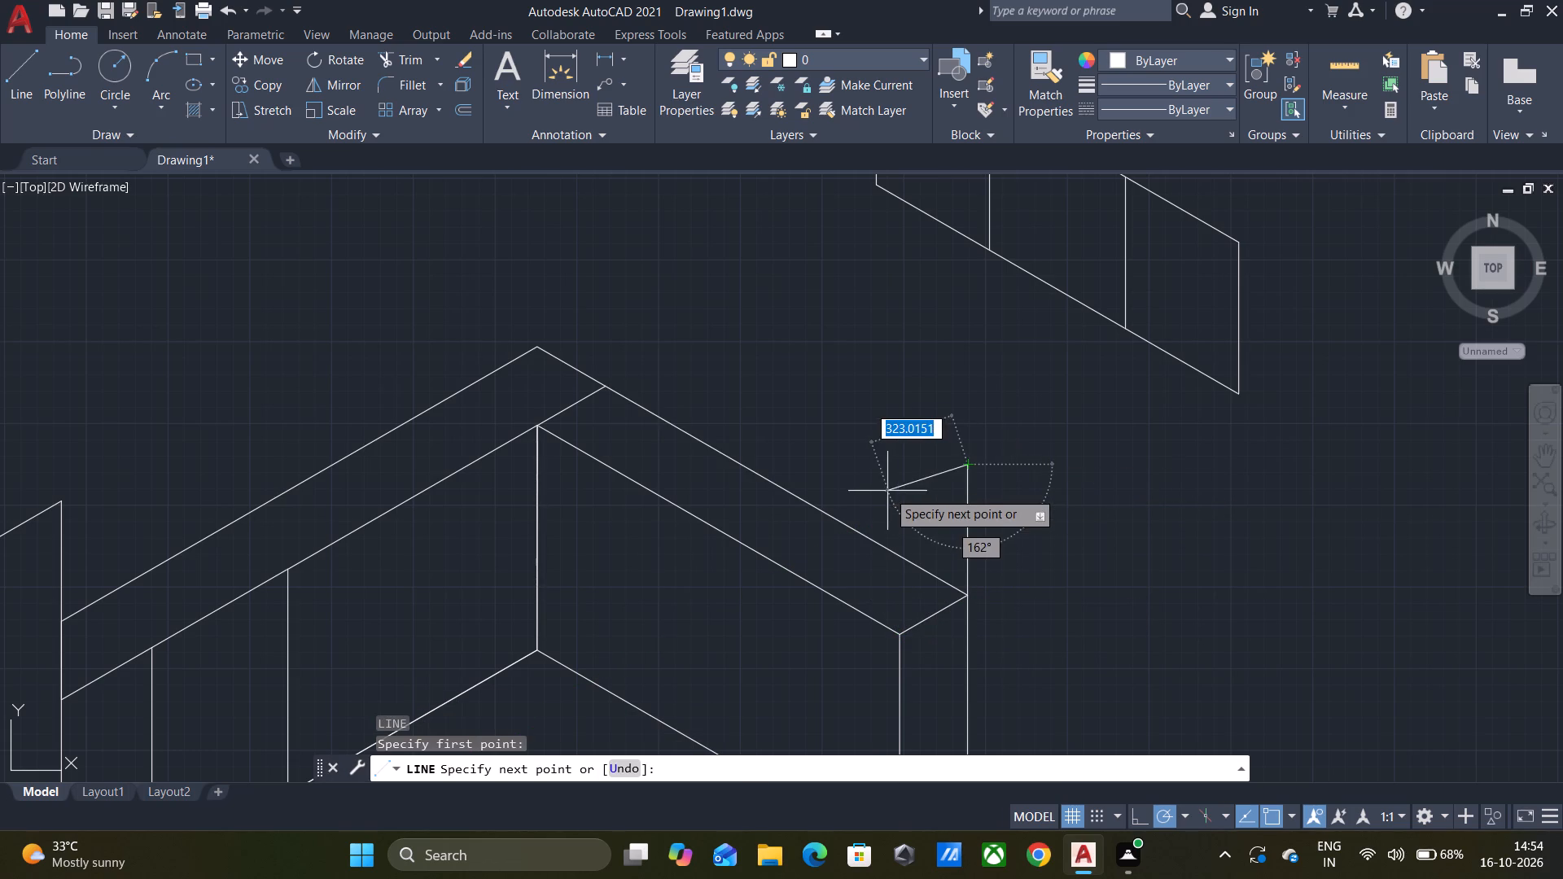
{"action": "type", "text": "300"}
{"action": "key", "text": "Return"}
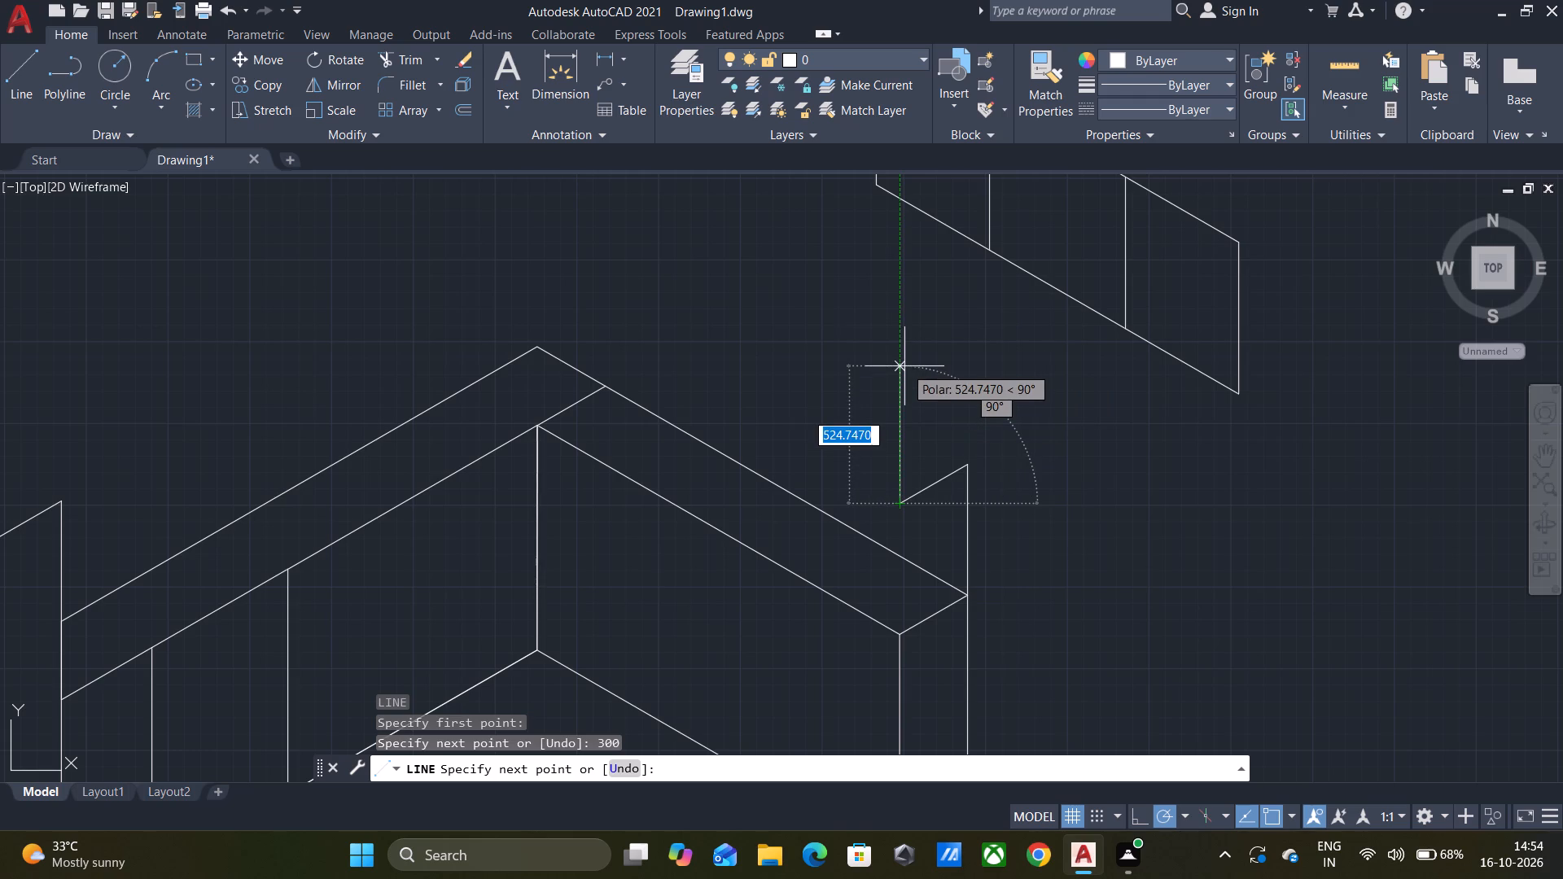
{"action": "type", "text": "580"}
{"action": "key", "text": "Return"}
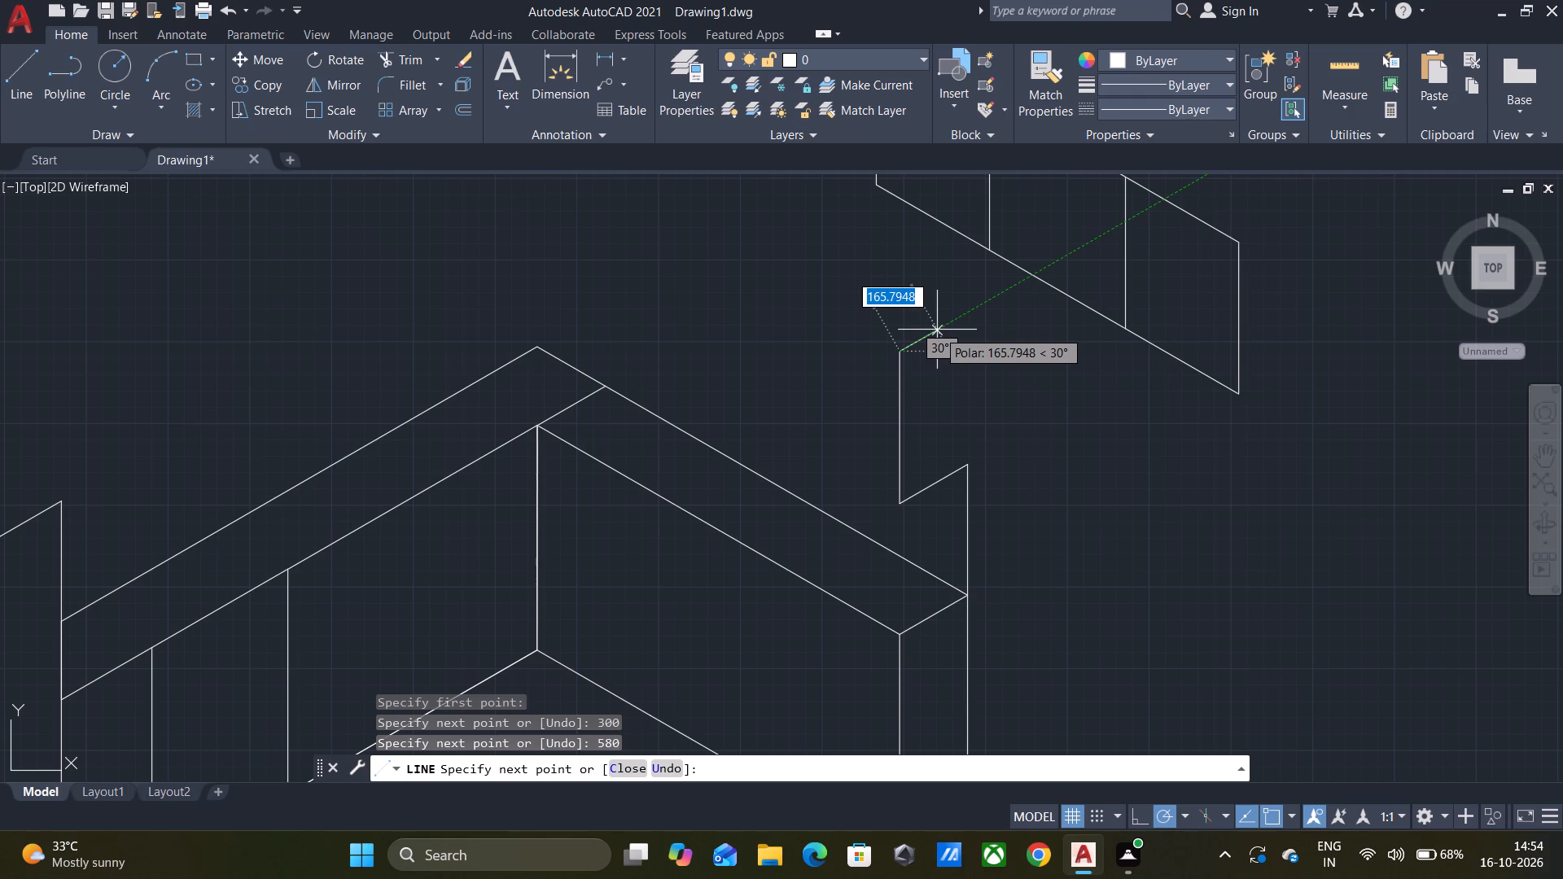
{"action": "type", "text": "300"}
{"action": "key", "text": "Return"}
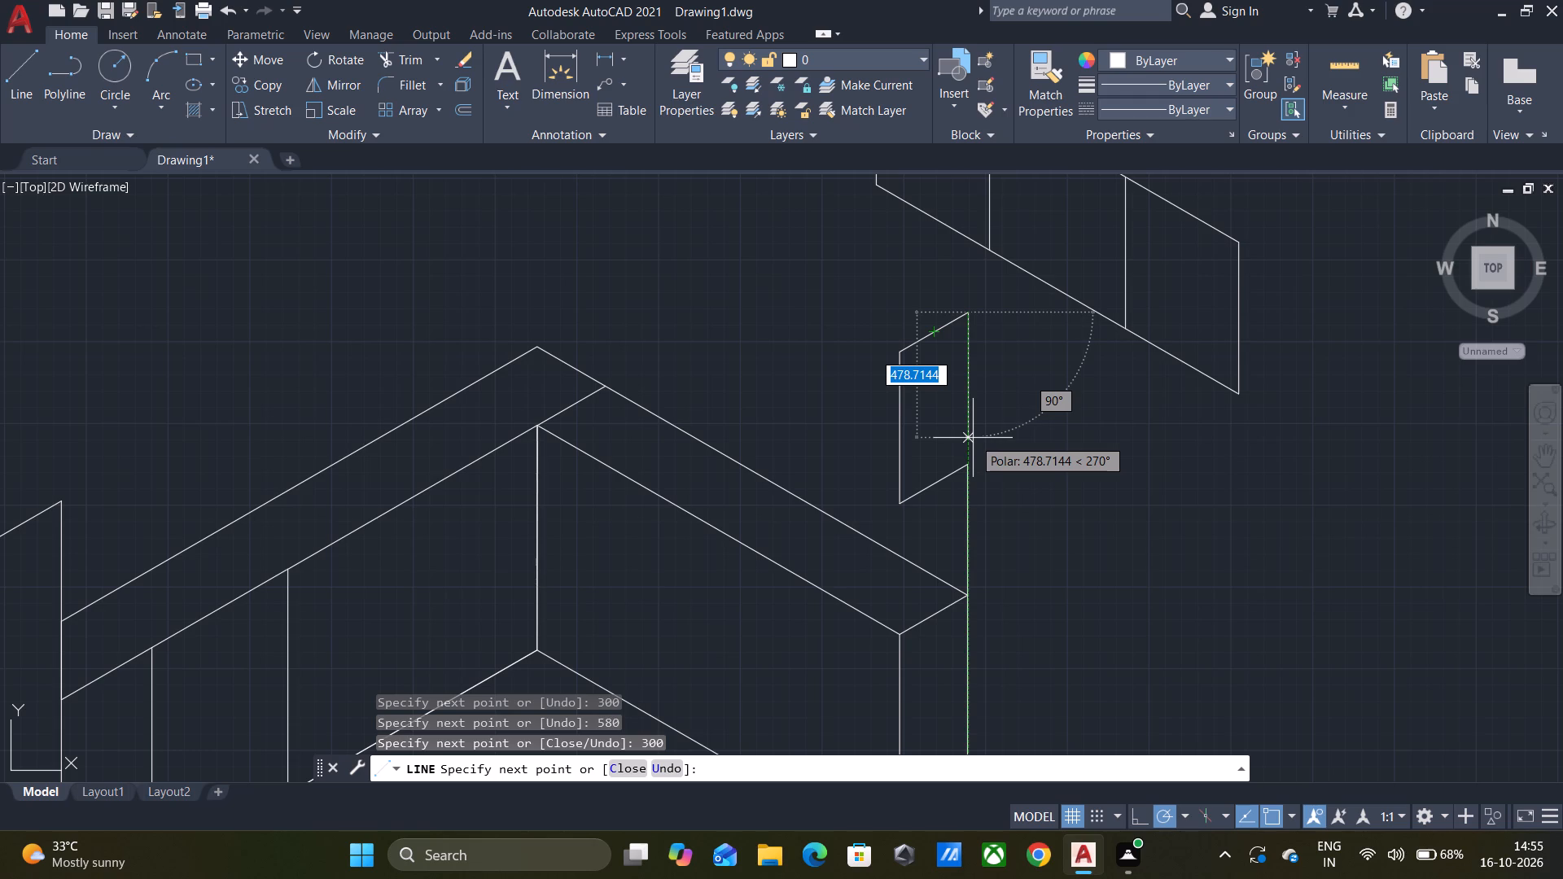
{"action": "type", "text": "580"}
{"action": "key", "text": "Return"}
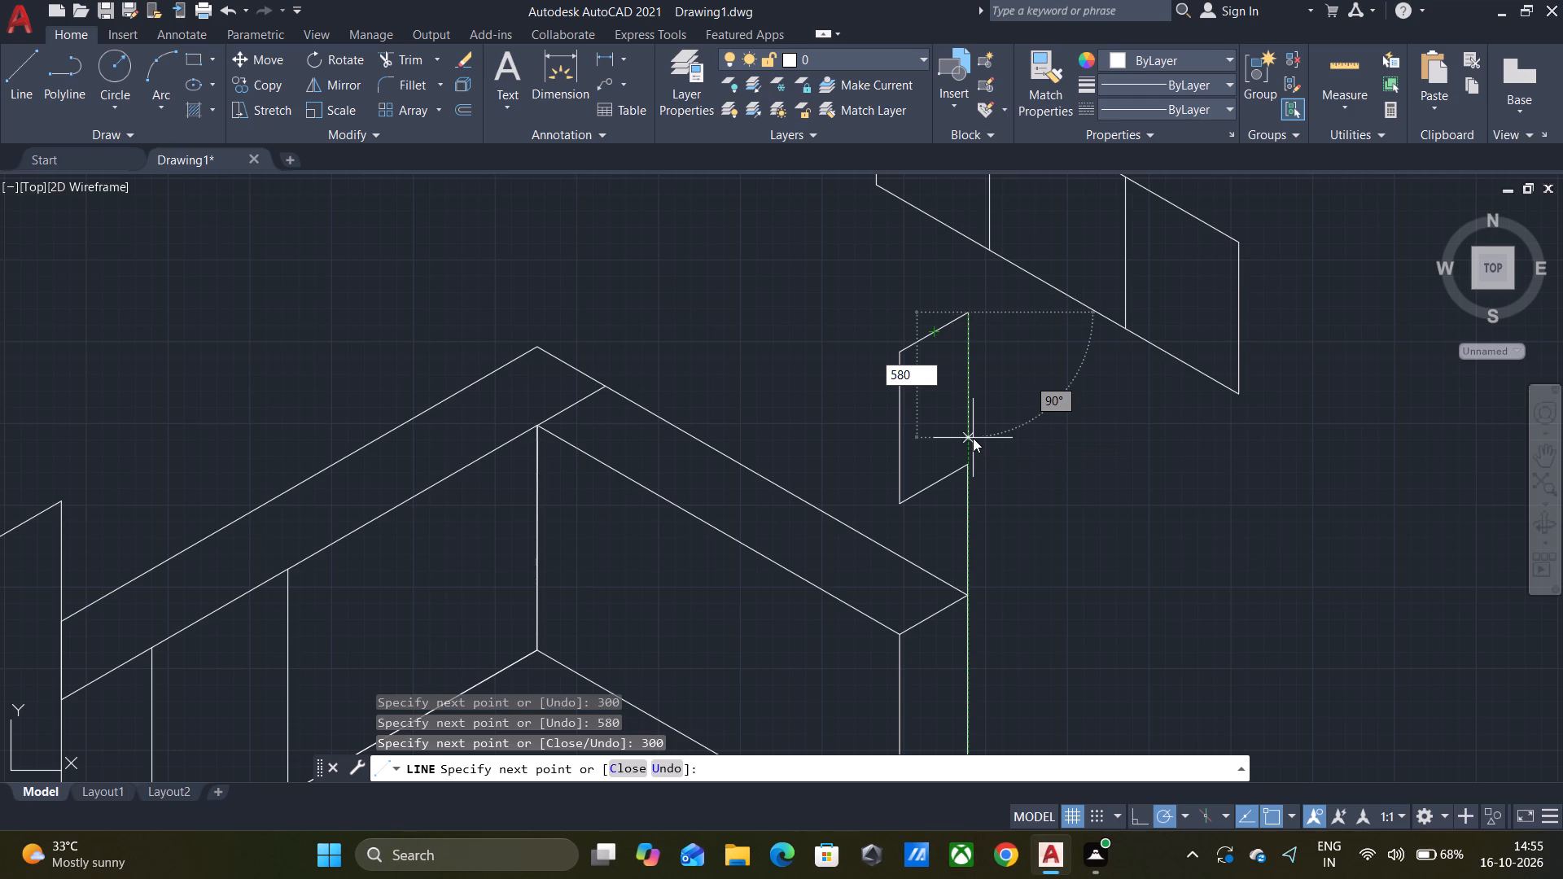
{"action": "key", "text": "space"}
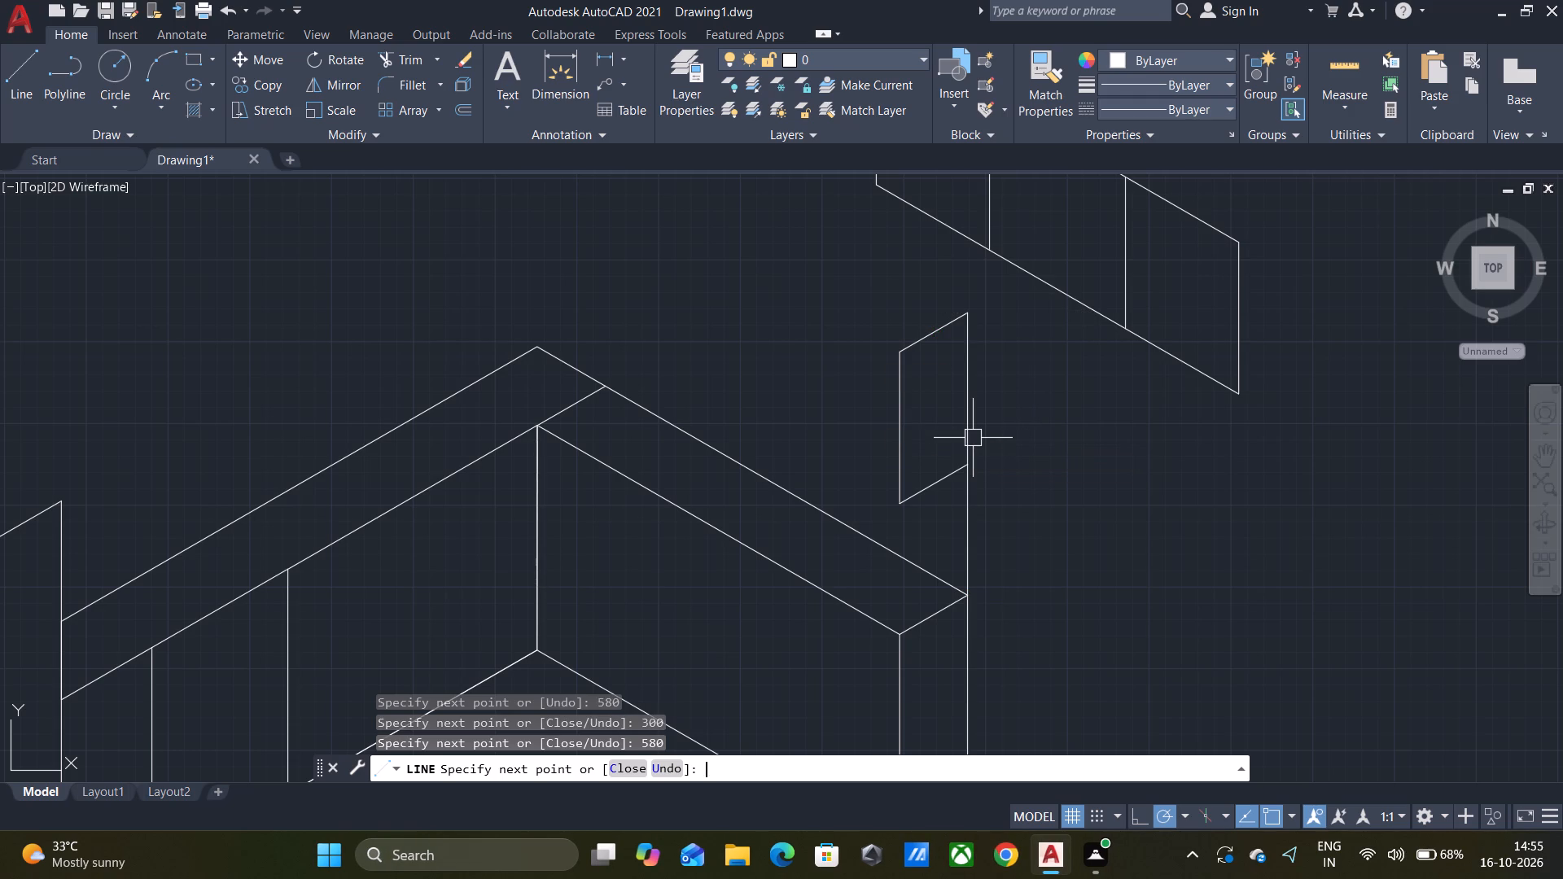
Draw connected lines from the end panel's front upper corner: 500 at 150°, 580 at 270°, 600 at 150° and 580 at 90°.
{"action": "key", "text": "l"}
{"action": "key", "text": "Return"}
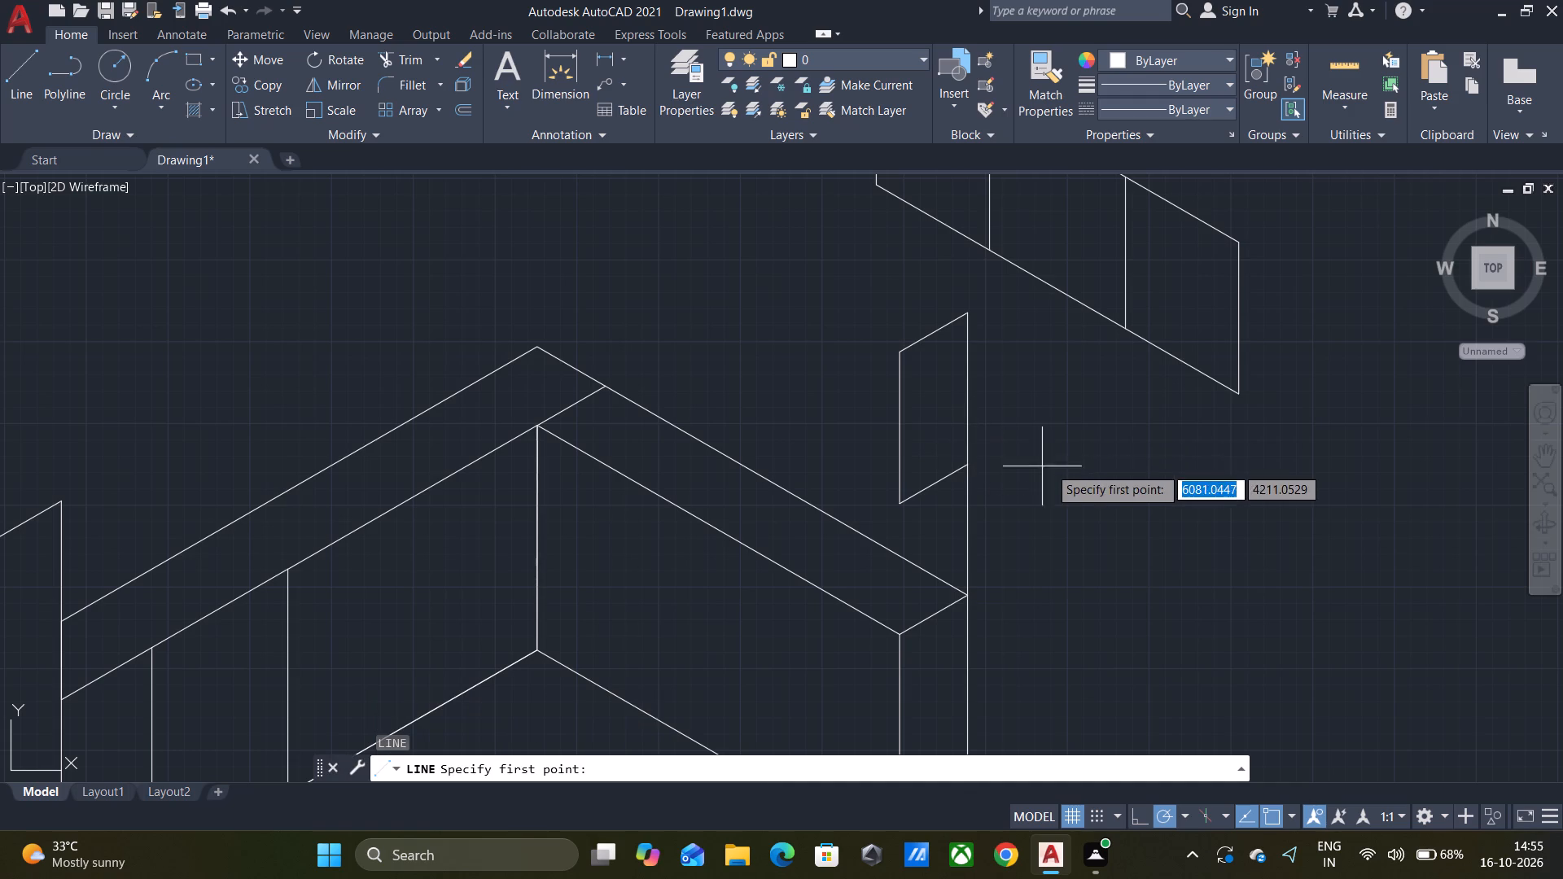
{"action": "left_click", "coordinate": [900, 353]}
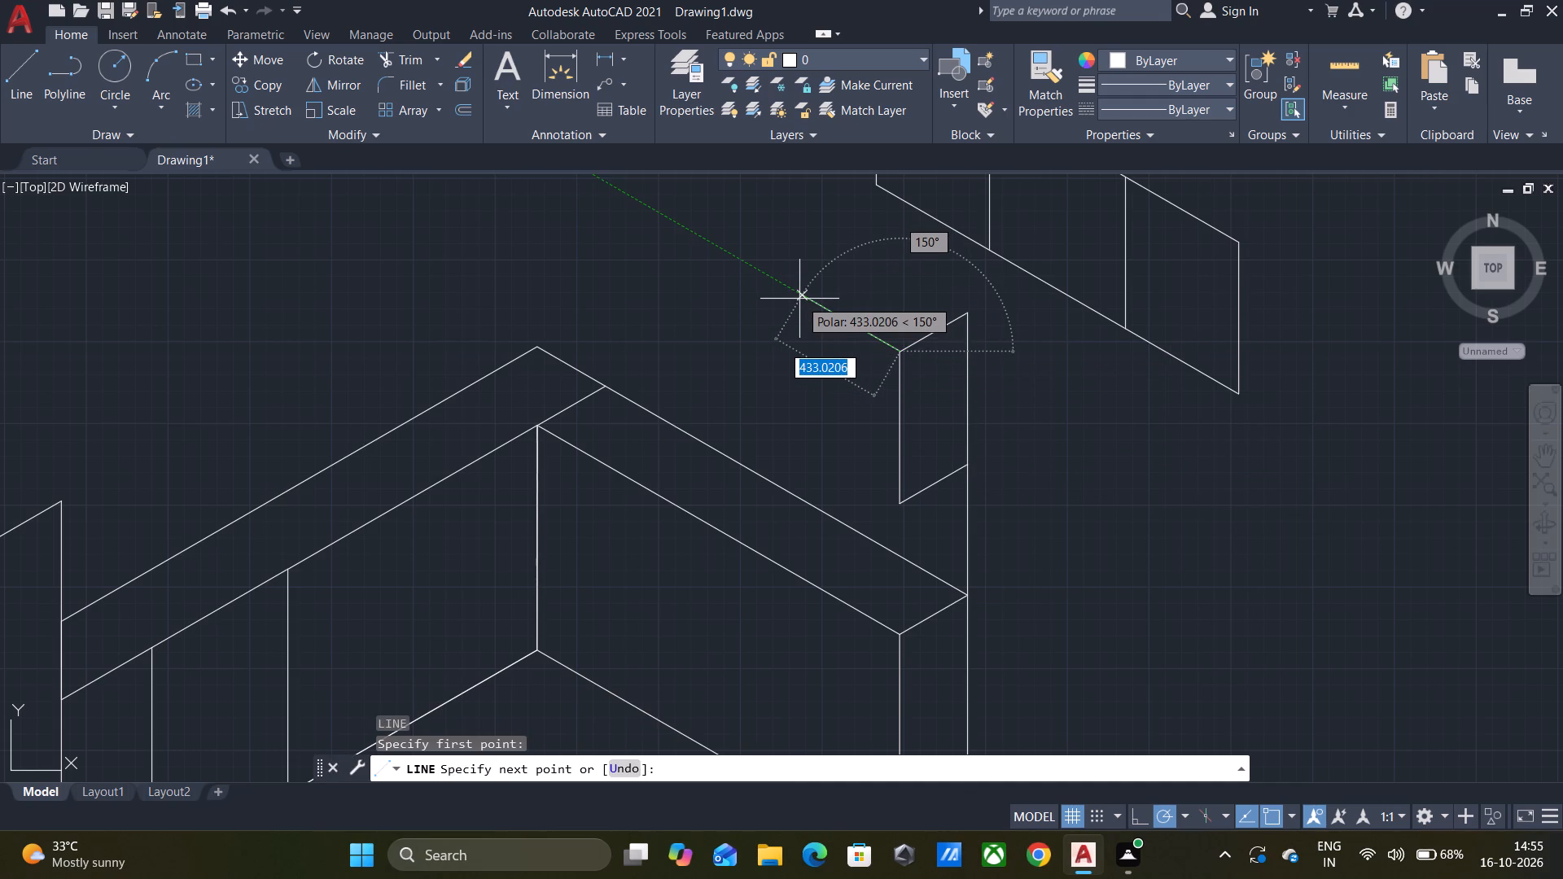
{"action": "type", "text": "500"}
{"action": "key", "text": "Return"}
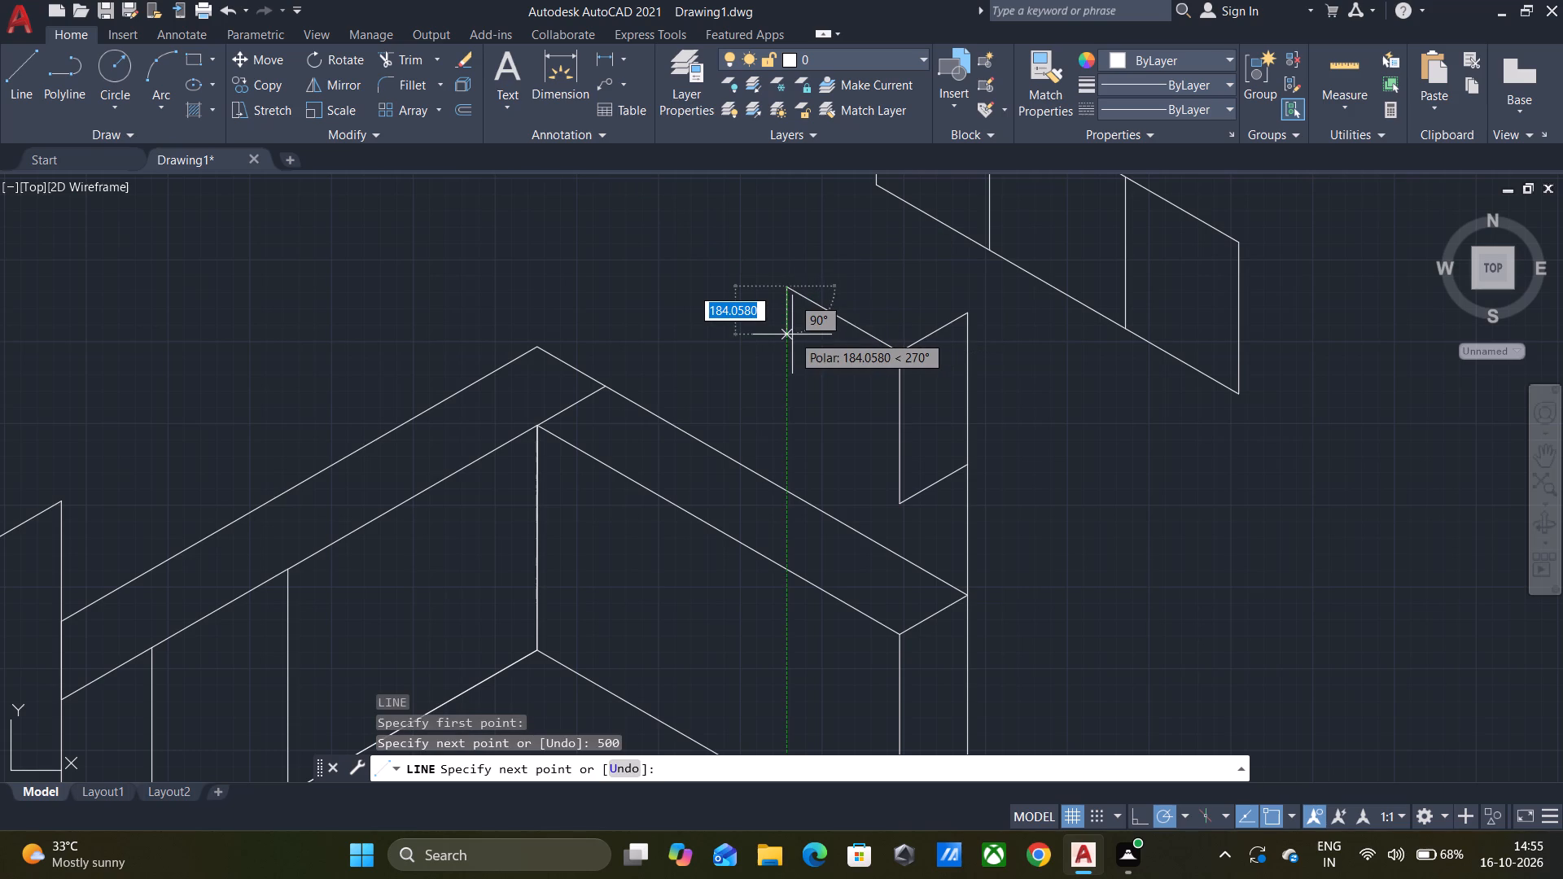
{"action": "type", "text": "580"}
{"action": "key", "text": "Return"}
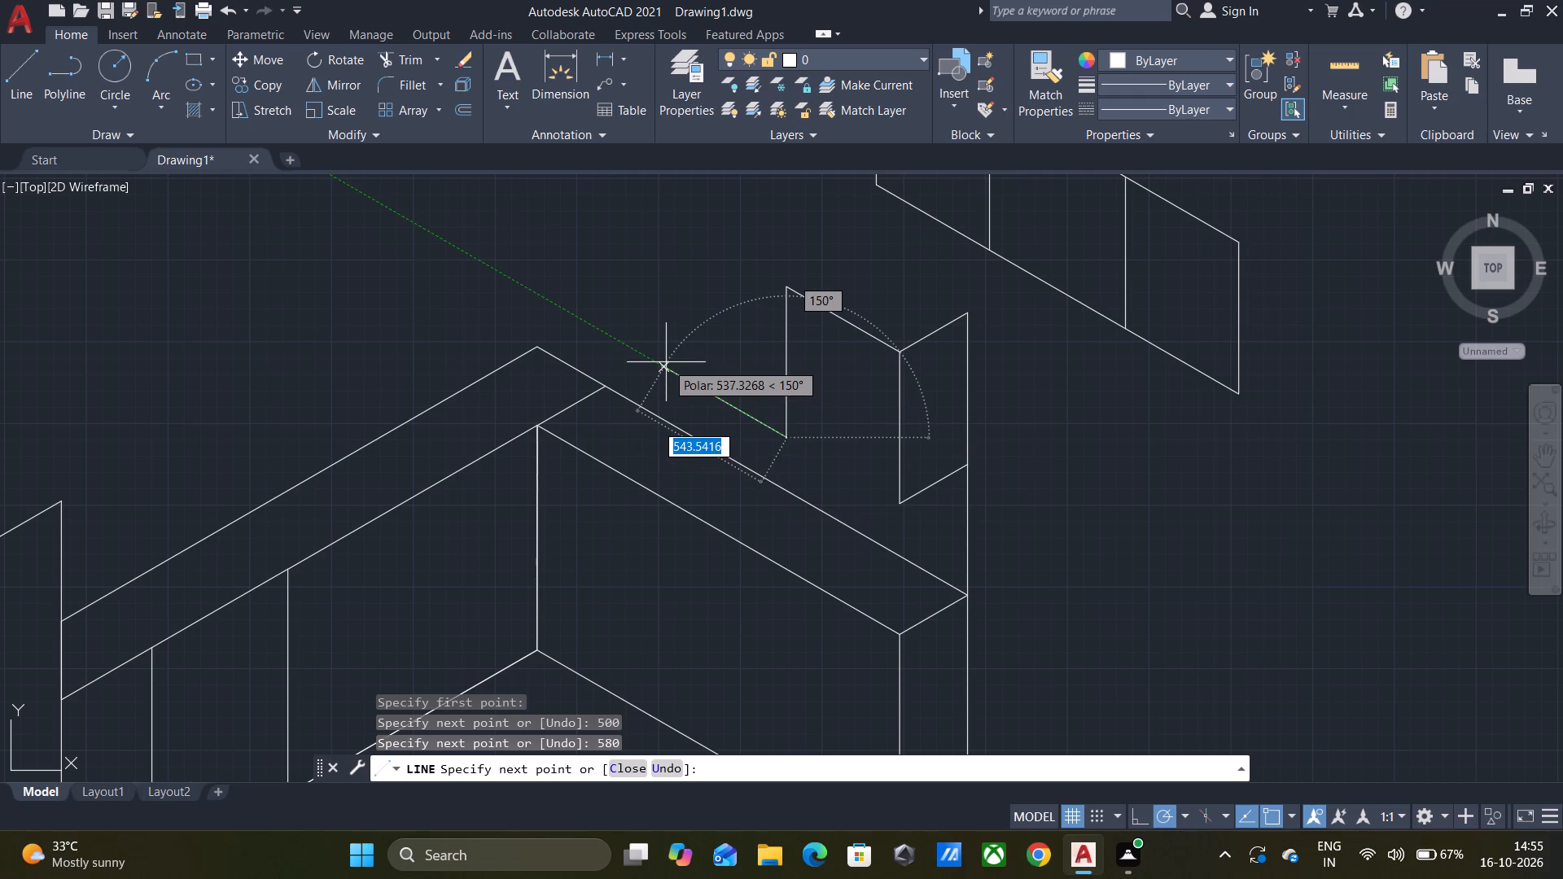
{"action": "type", "text": "600"}
{"action": "key", "text": "Return"}
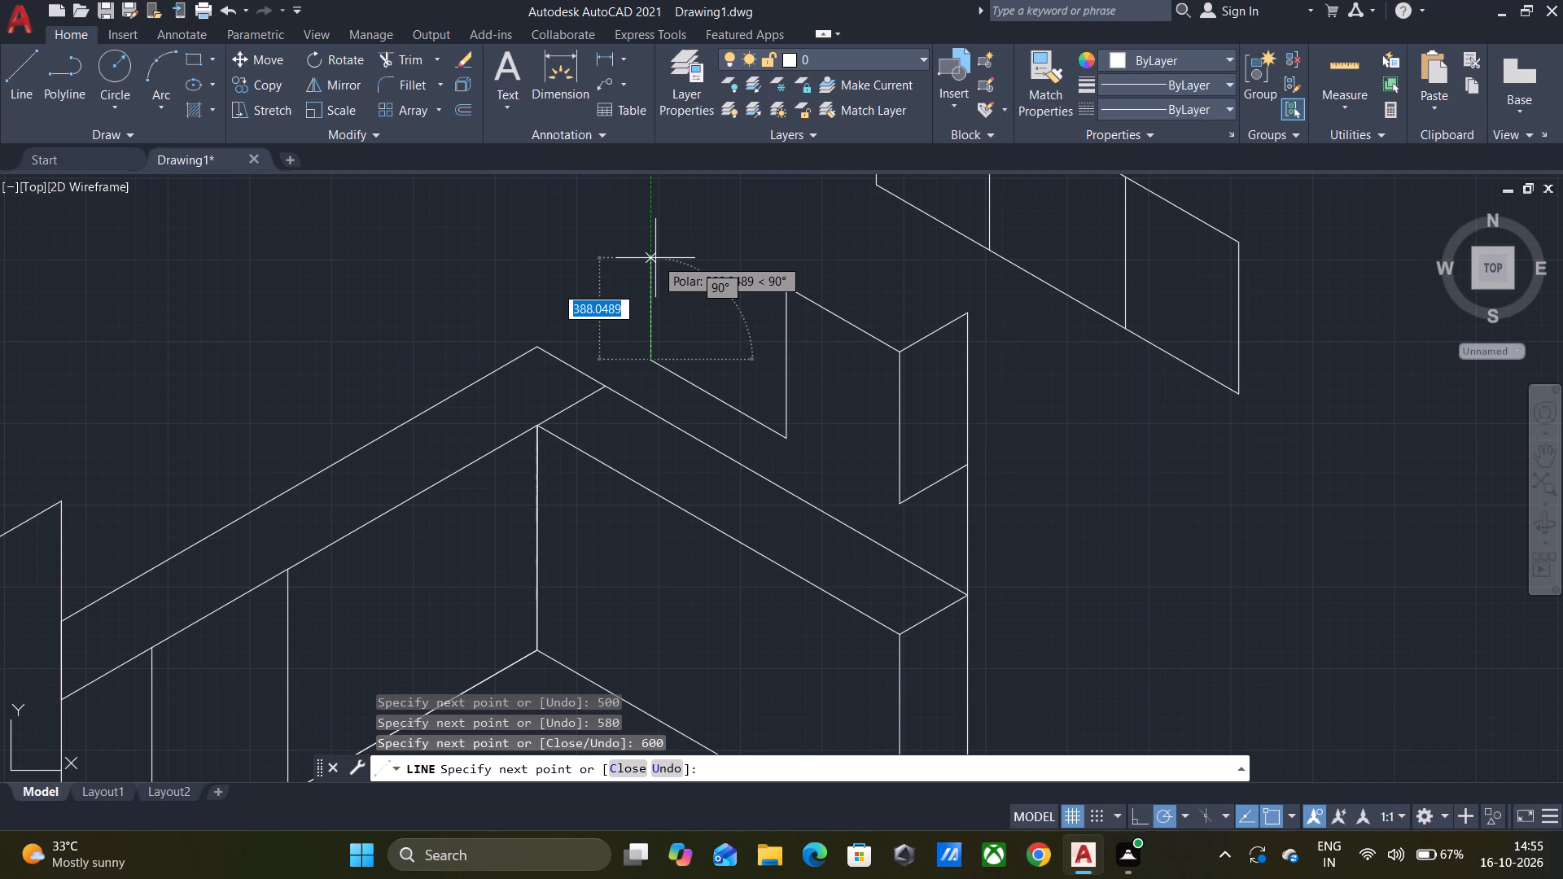
{"action": "type", "text": "580"}
{"action": "key", "text": "Return"}
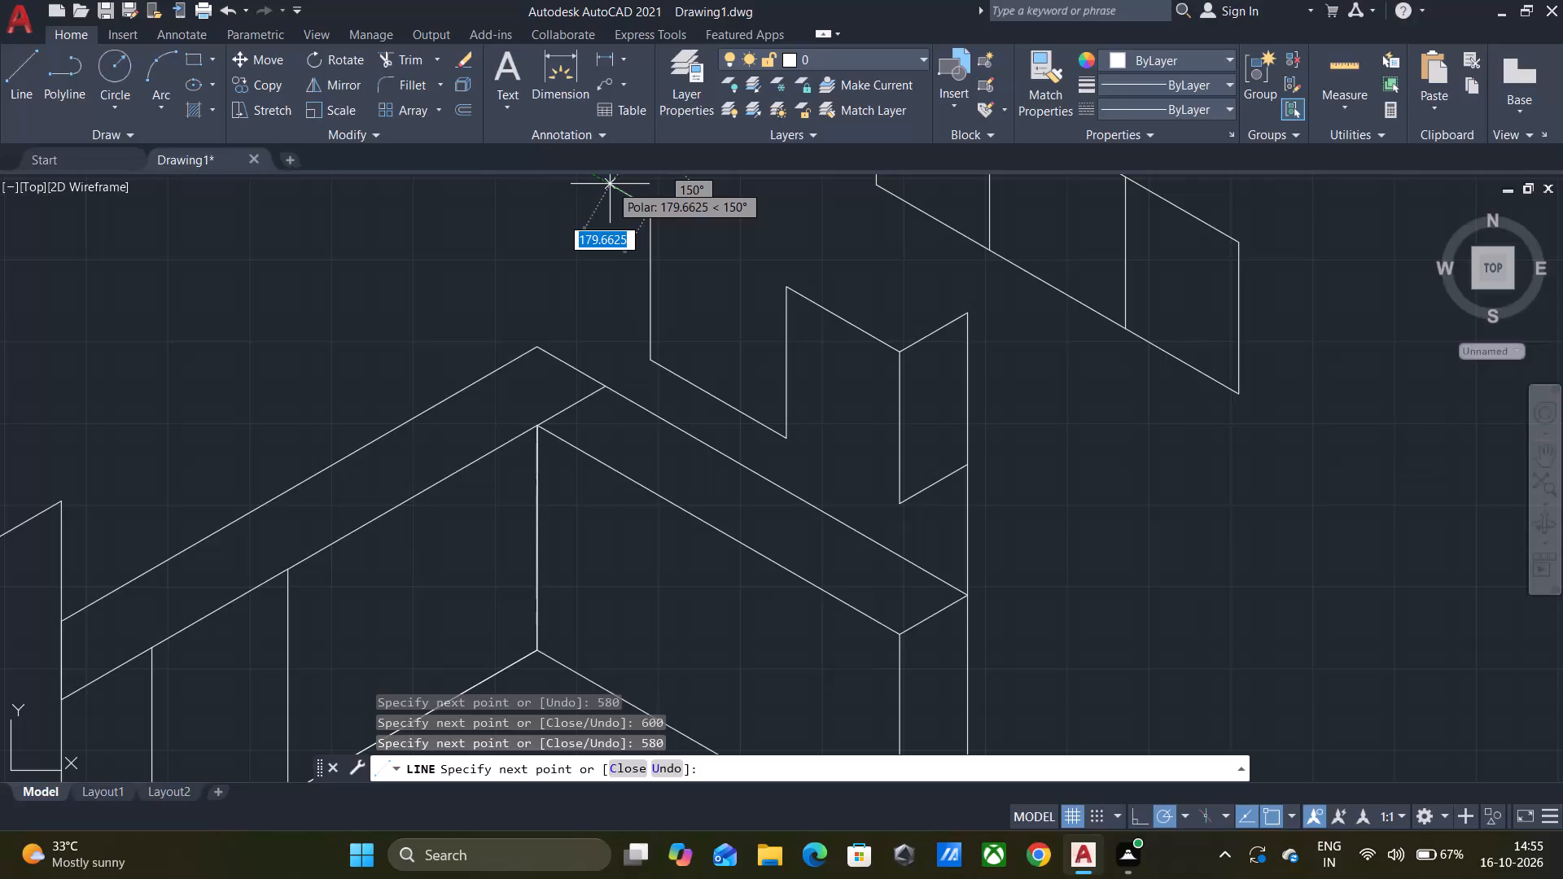
Complete the far panel's outline with 600 at 150°, 580 at 270° and 600 at 330°, and end the line.
{"action": "type", "text": "600"}
{"action": "key", "text": "Return"}
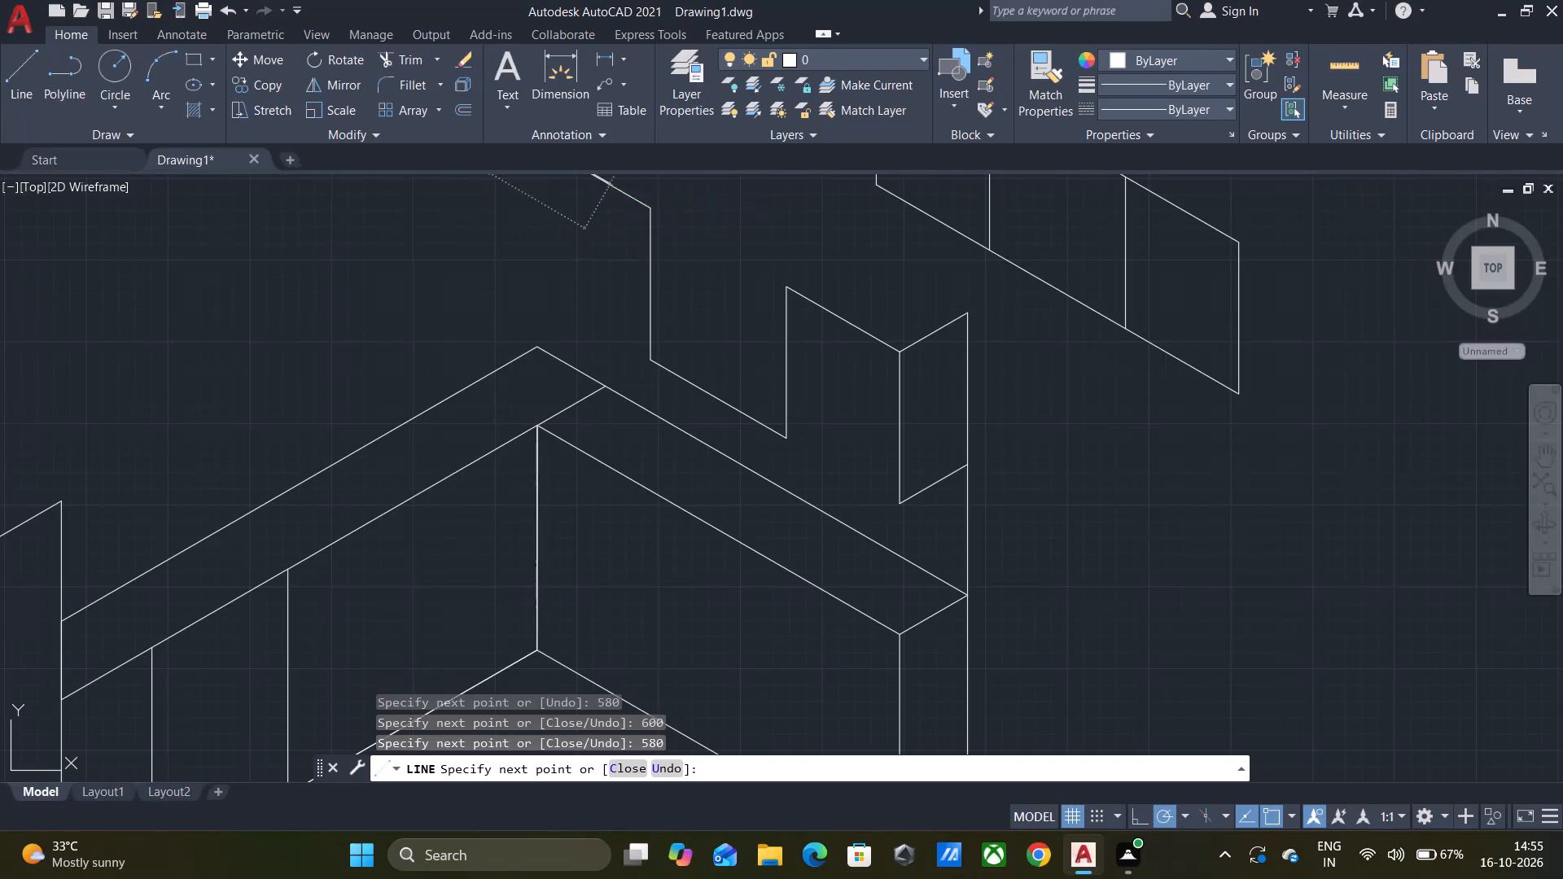
{"action": "middle_click_drag", "start_coordinate": [544, 254], "coordinate": [598, 376]}
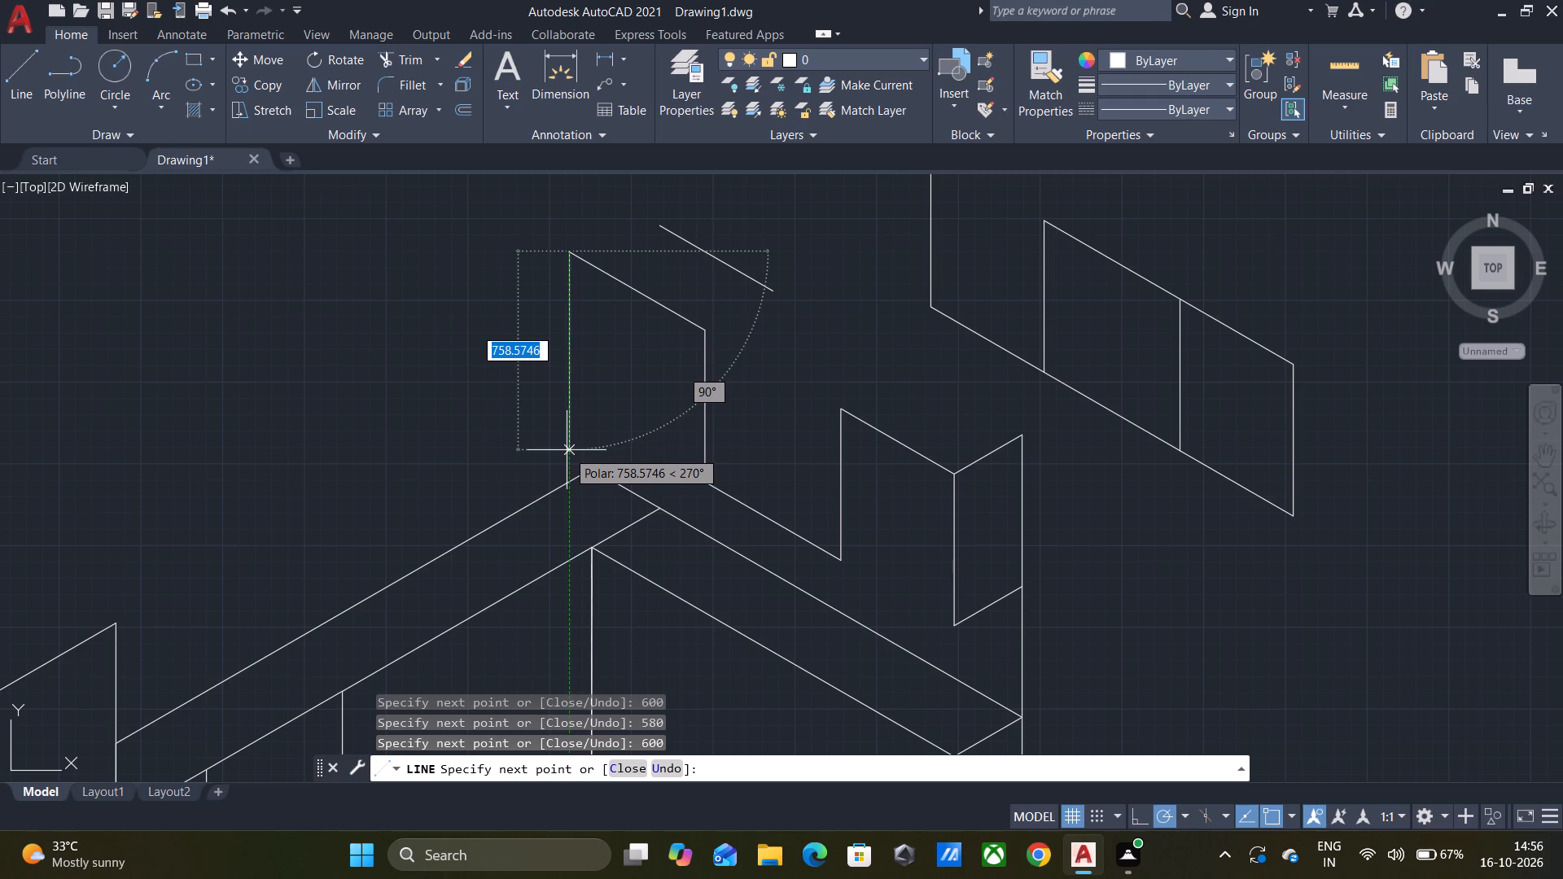
{"action": "type", "text": "580"}
{"action": "key", "text": "Return"}
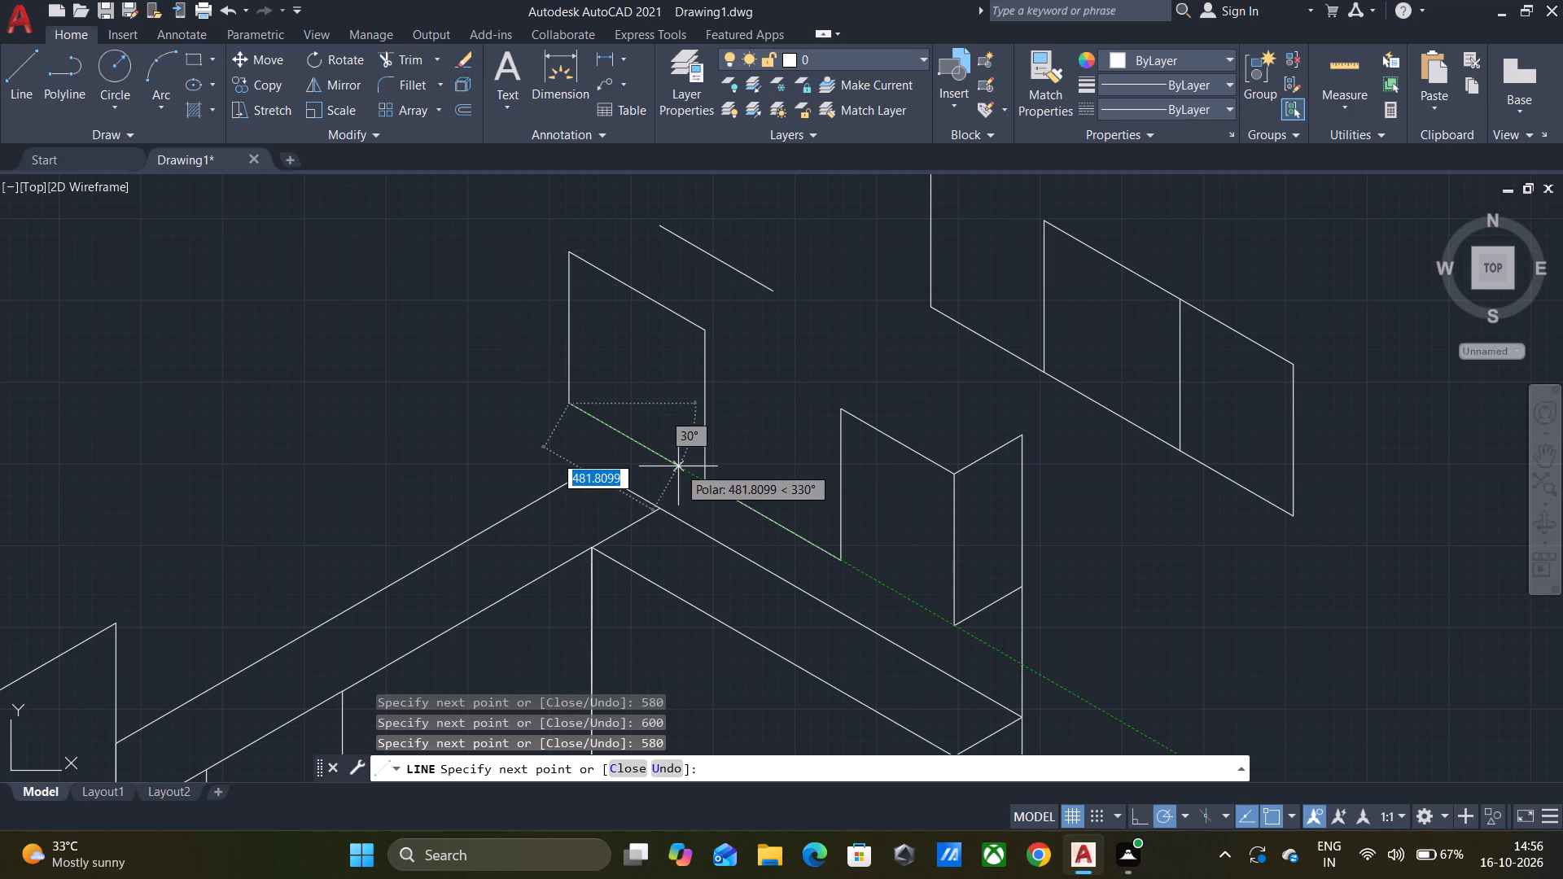
{"action": "type", "text": "600"}
{"action": "key", "text": "Return"}
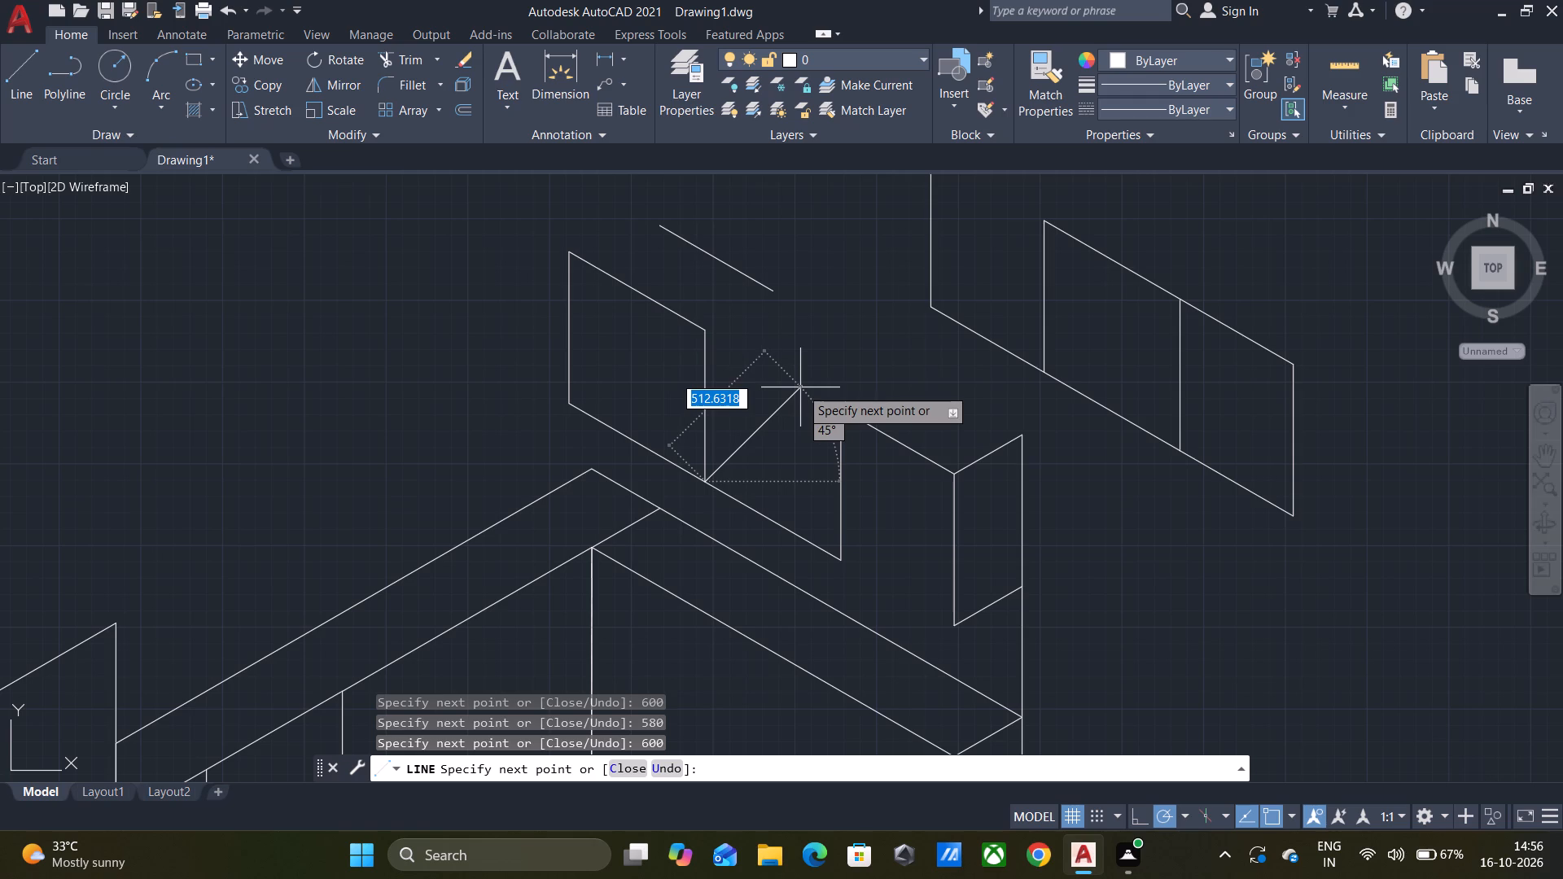
{"action": "key", "text": "space"}
Draw the bottom edge of the 500-wide panel beside the end panel: 500 at 330° from the neighbouring panel's lower corner.
{"action": "key", "text": "space"}
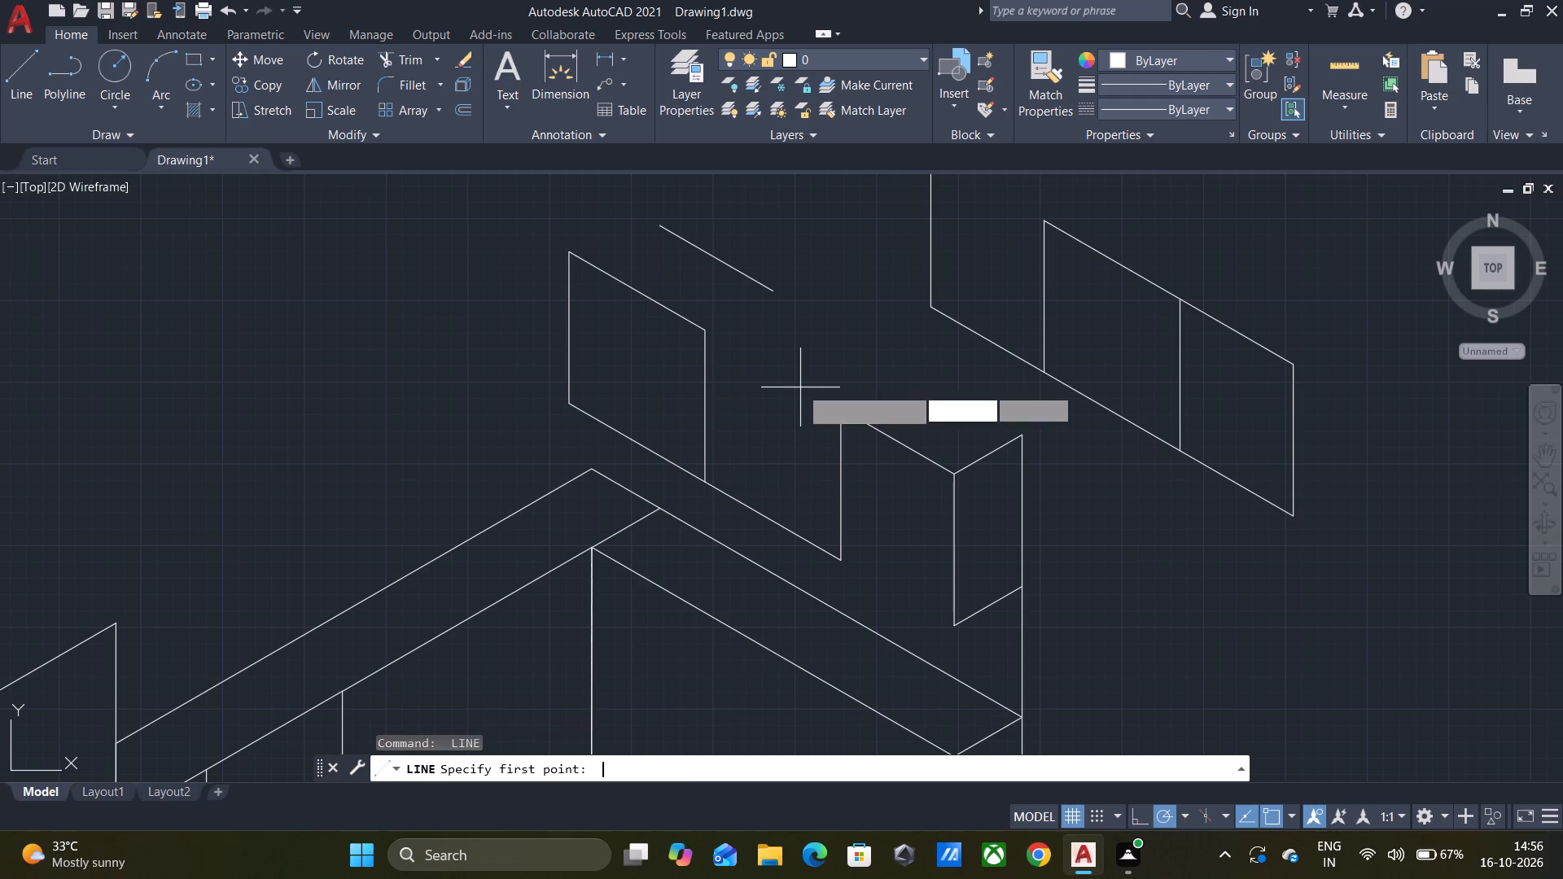
{"action": "left_click", "coordinate": [845, 563]}
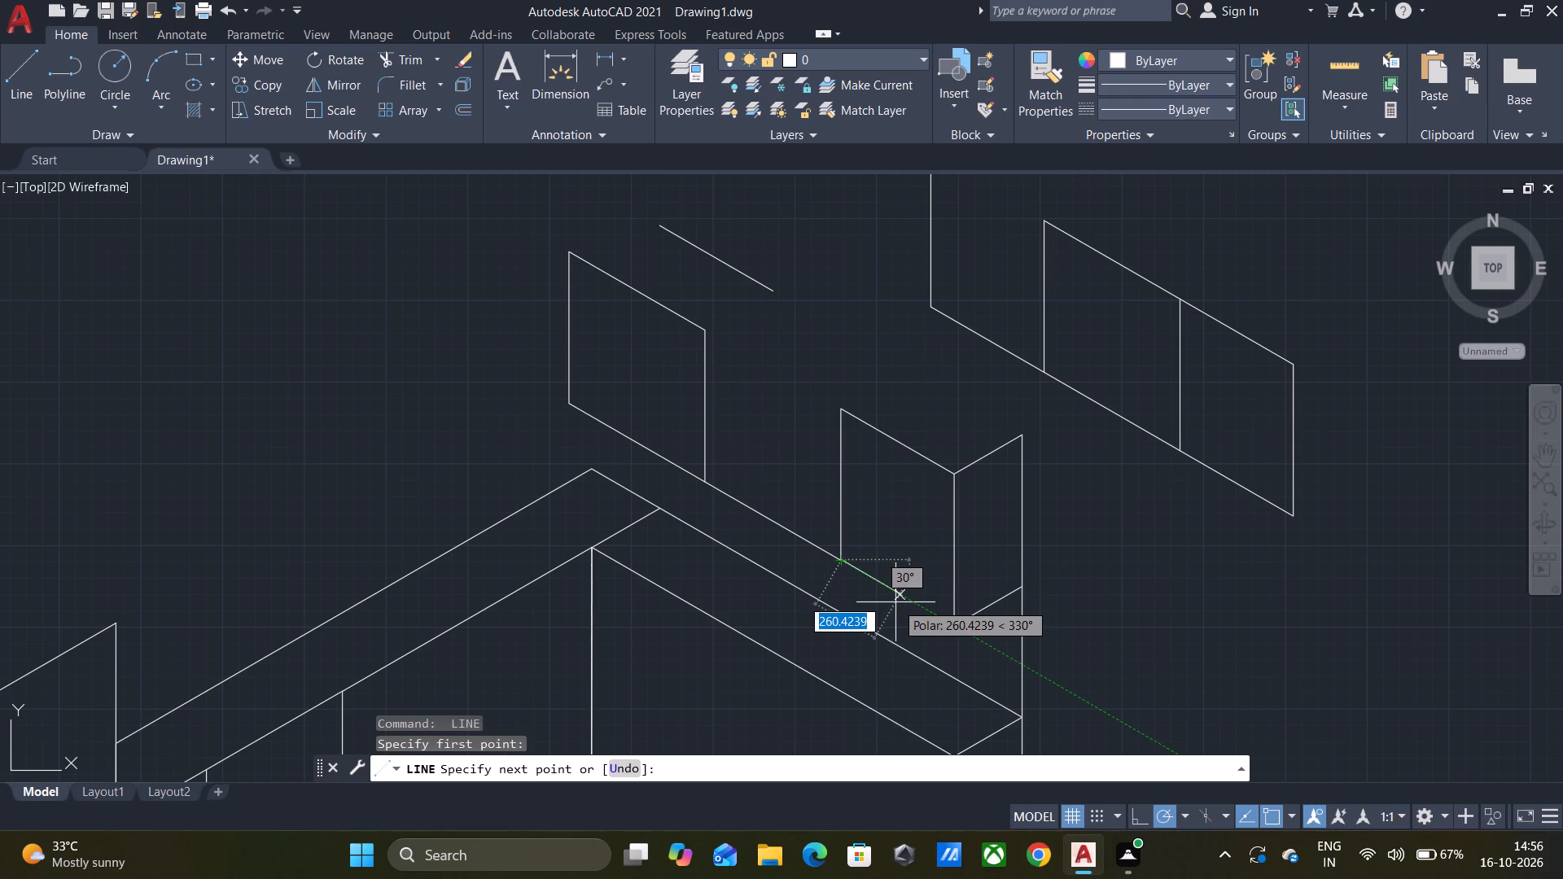
{"action": "type", "text": "500"}
{"action": "key", "text": "Return"}
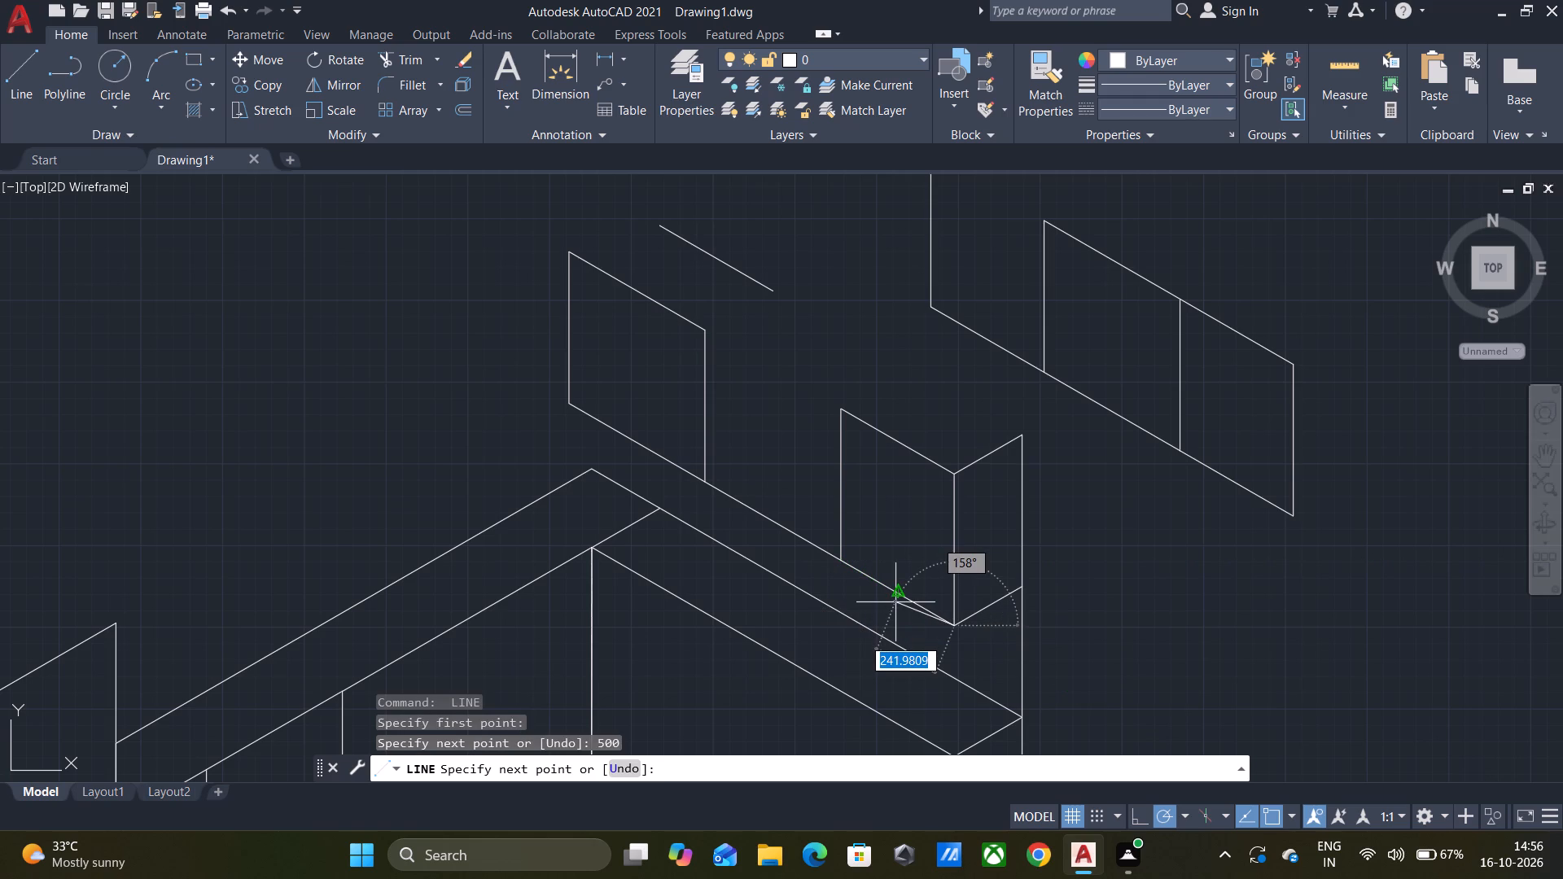
{"action": "key", "text": "space"}
Draw the missing top edge of the middle panel: 600 at 330° from the far panel's nearer upper corner.
{"action": "key", "text": "space"}
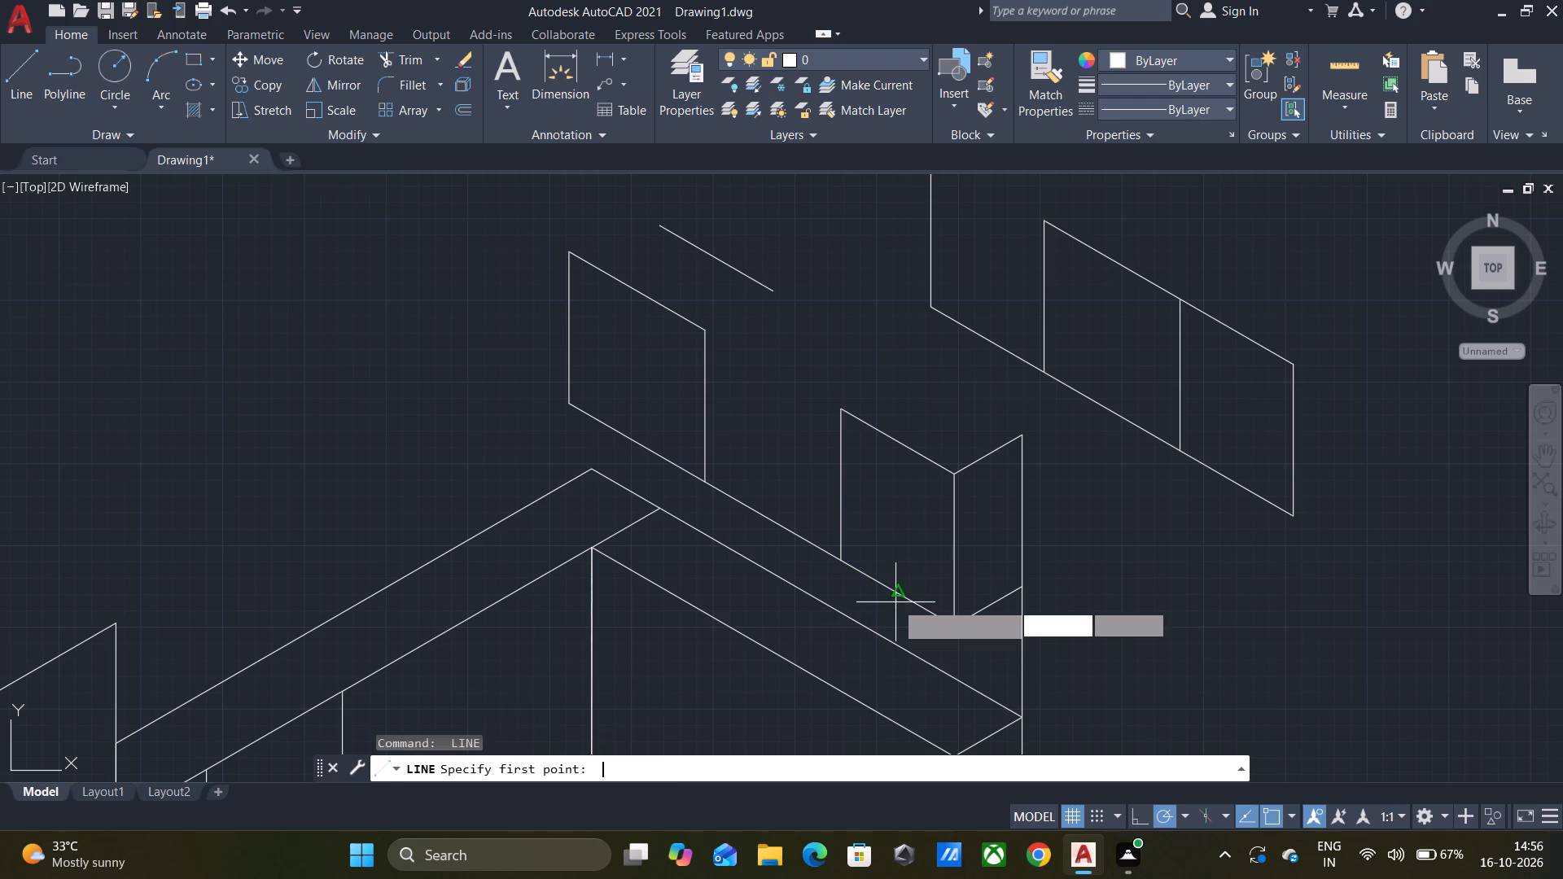
{"action": "left_click", "coordinate": [705, 330]}
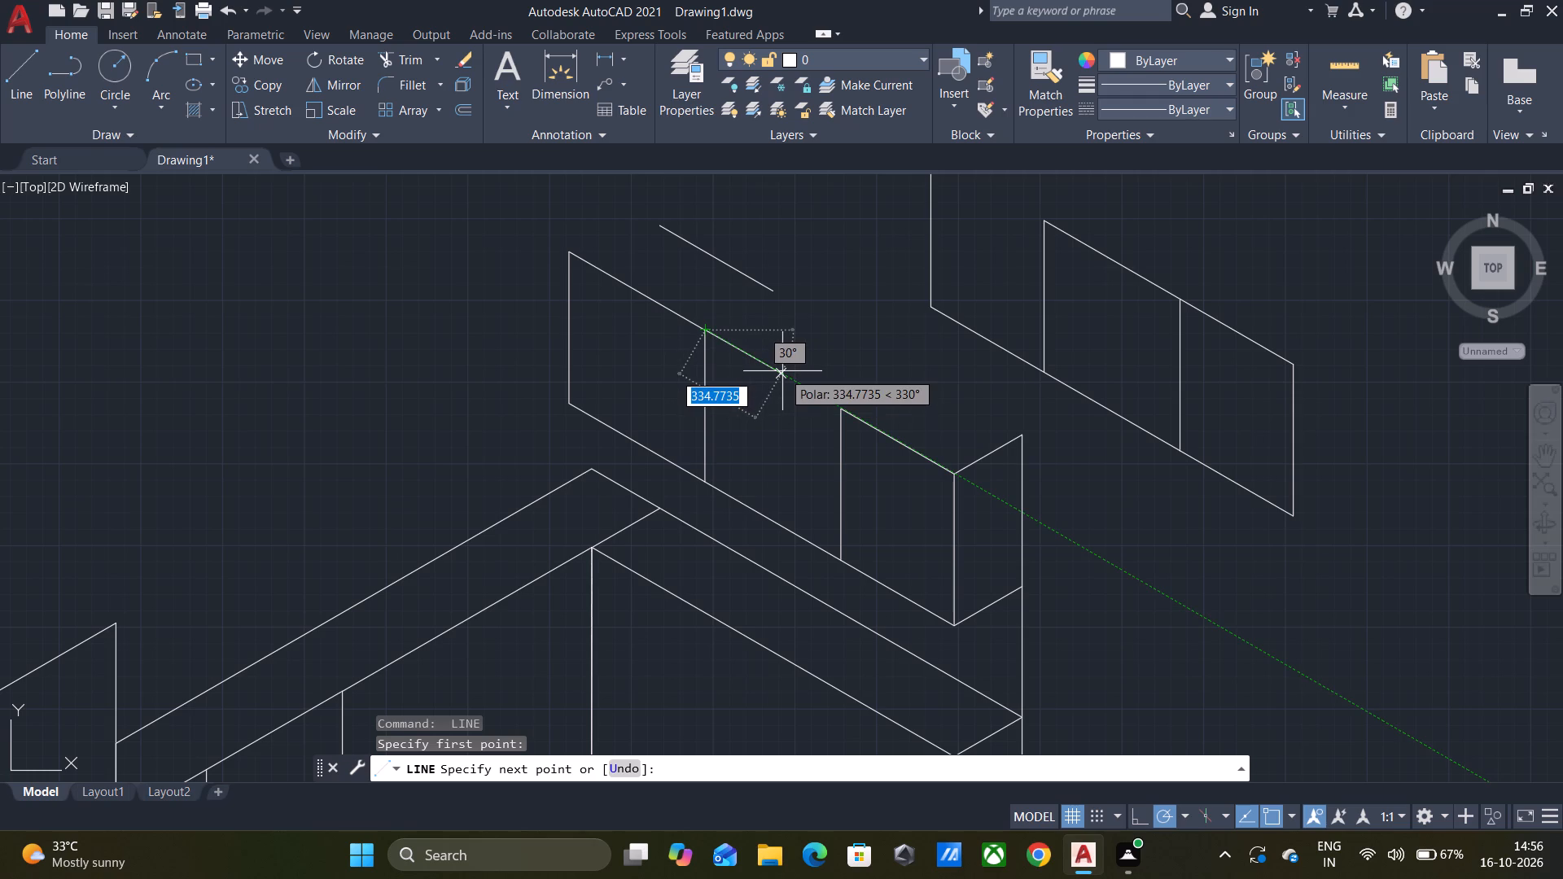
{"action": "type", "text": "600"}
{"action": "key", "text": "Return"}
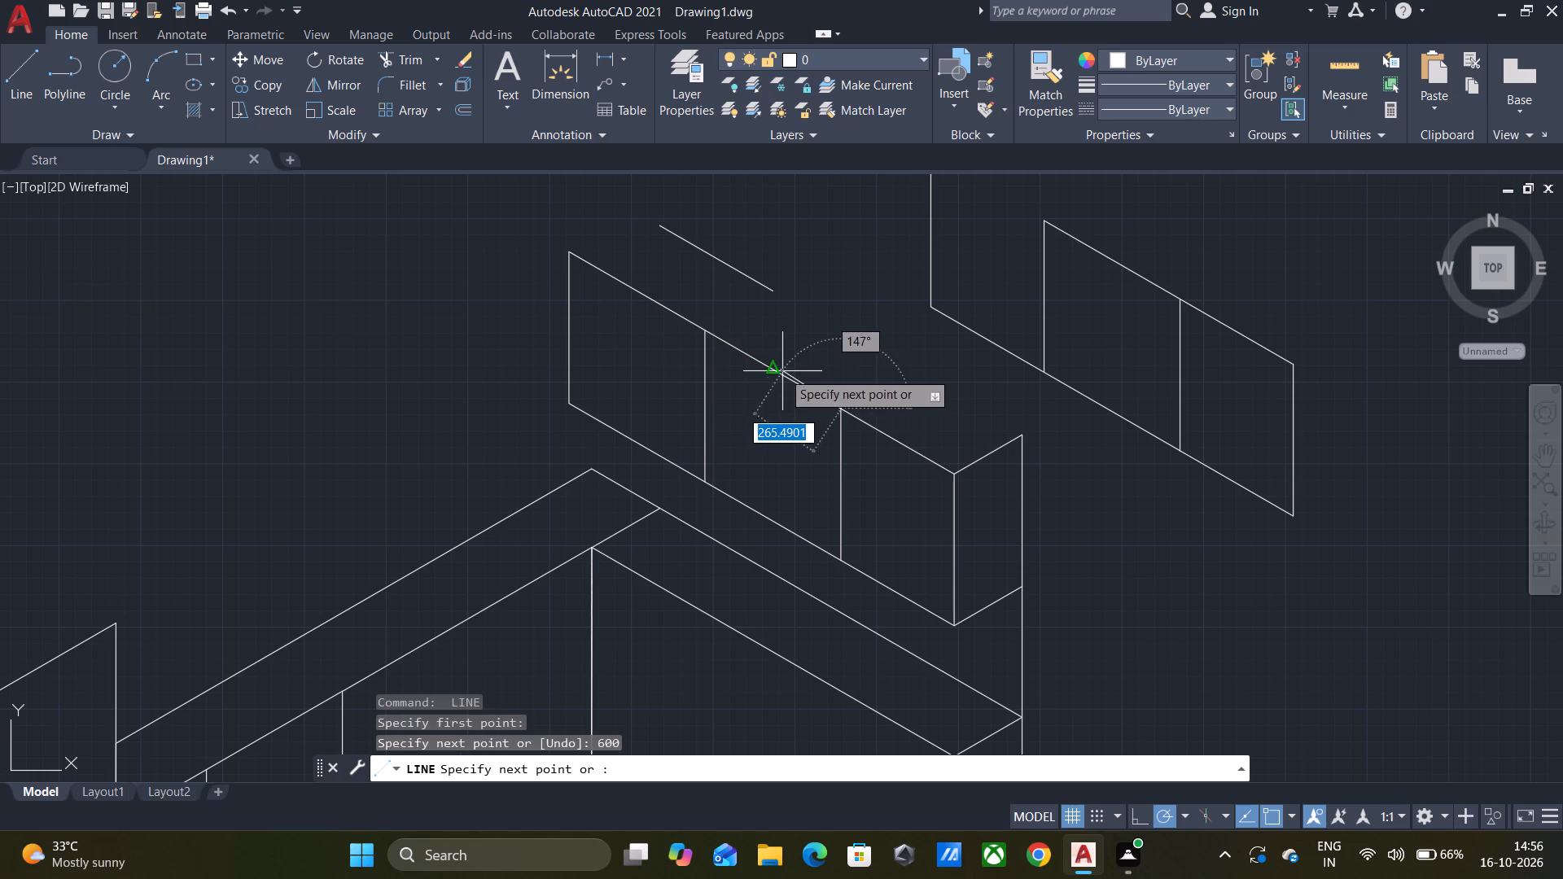
{"action": "key", "text": "space"}
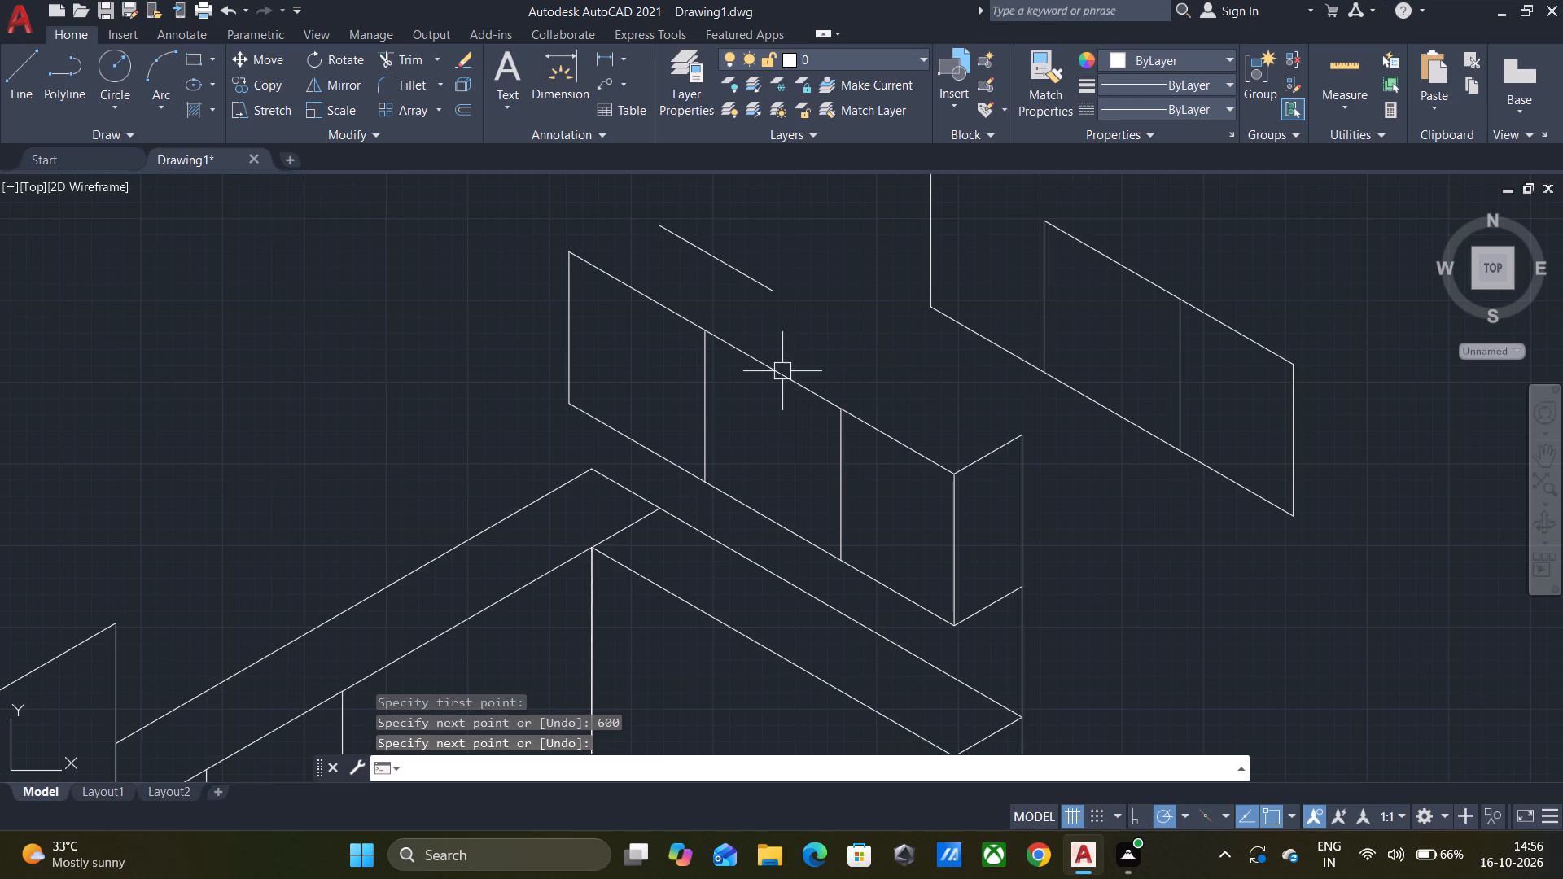
Draw a return panel from the far panel's outer upper corner: 600 at 210°, 580 at 270° and 600 at 30°.
{"action": "key", "text": "space"}
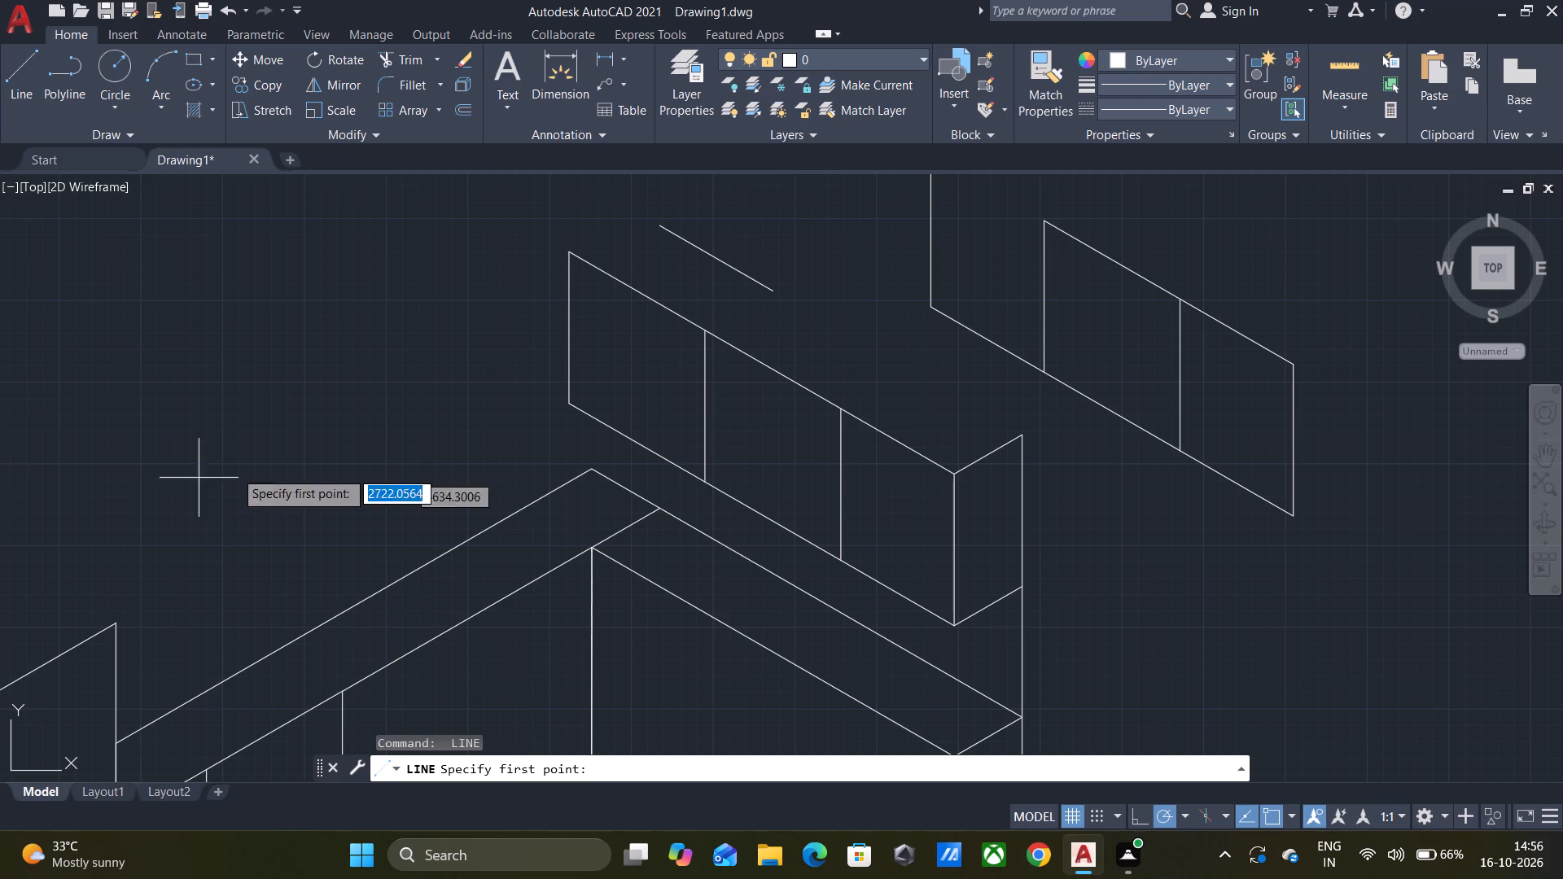
{"action": "left_click", "coordinate": [568, 251]}
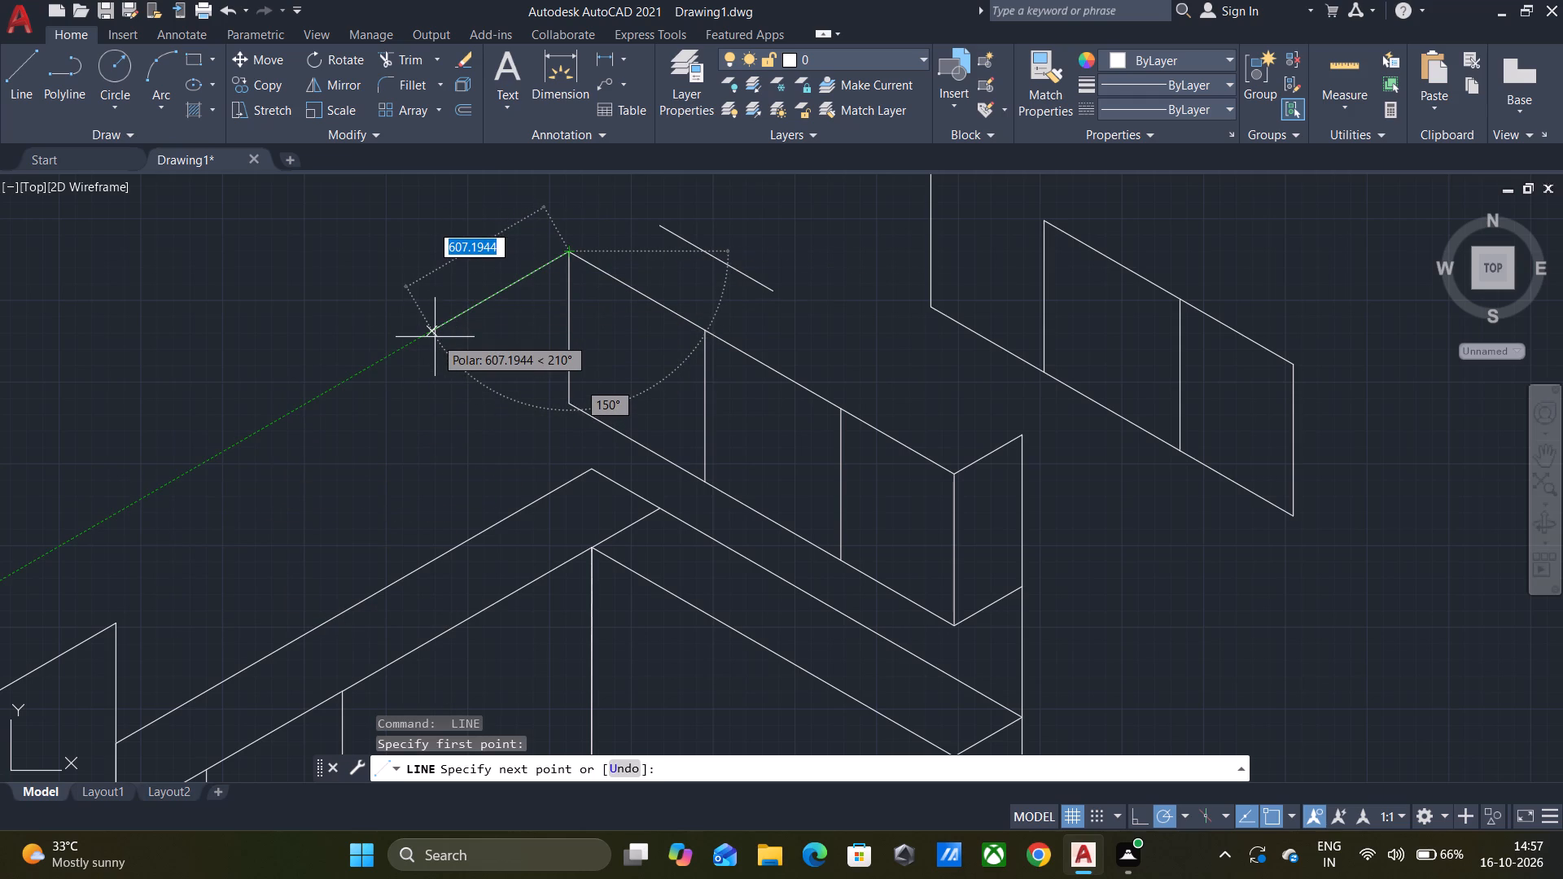
{"action": "type", "text": "600"}
{"action": "key", "text": "Return"}
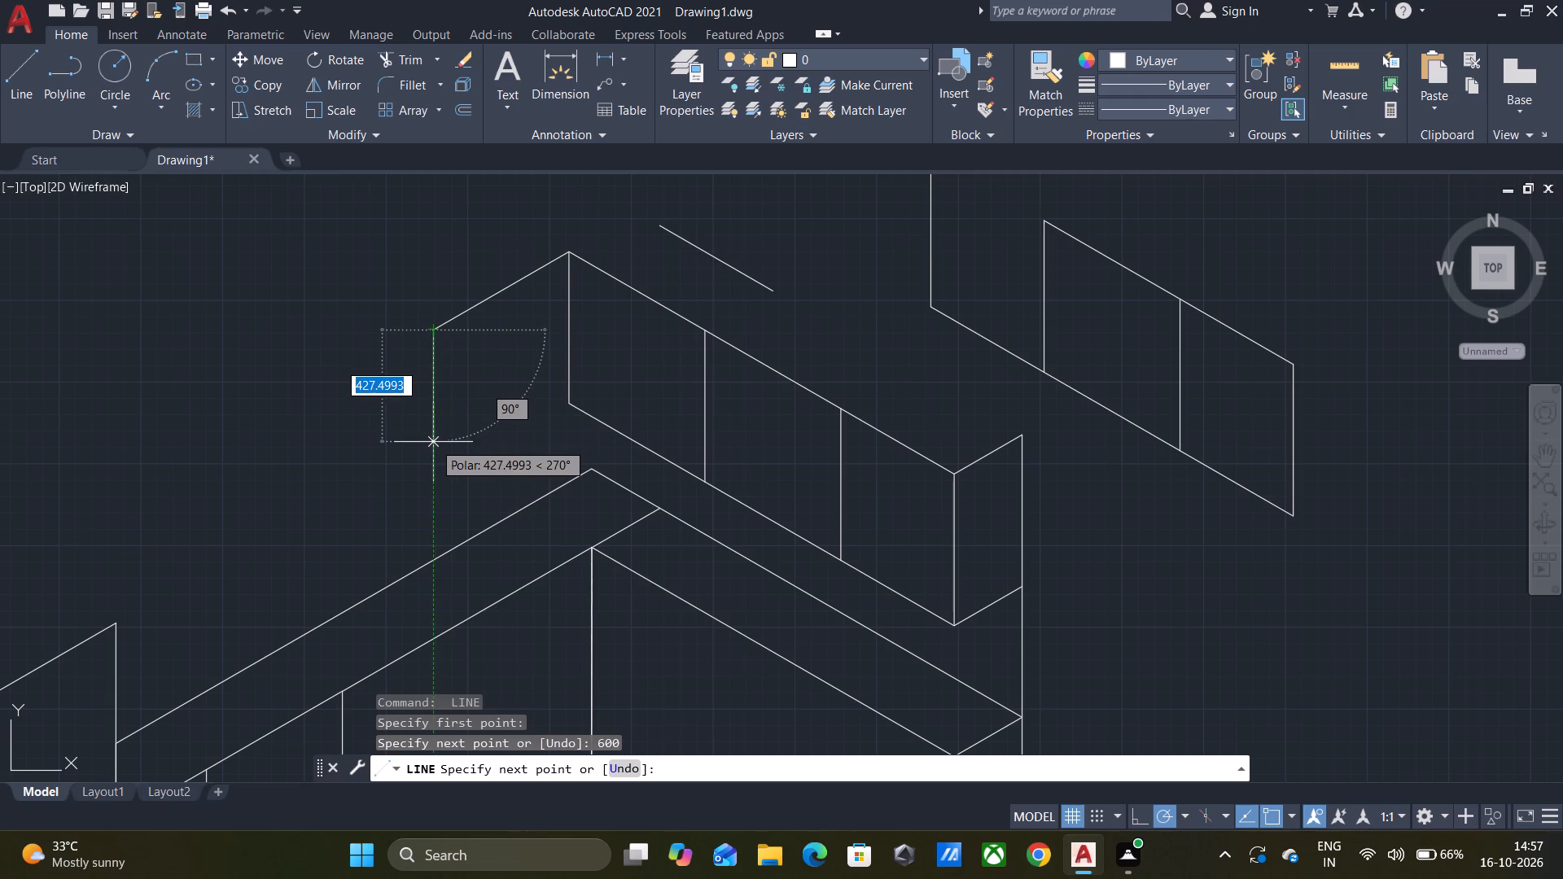
{"action": "type", "text": "580"}
{"action": "key", "text": "Return"}
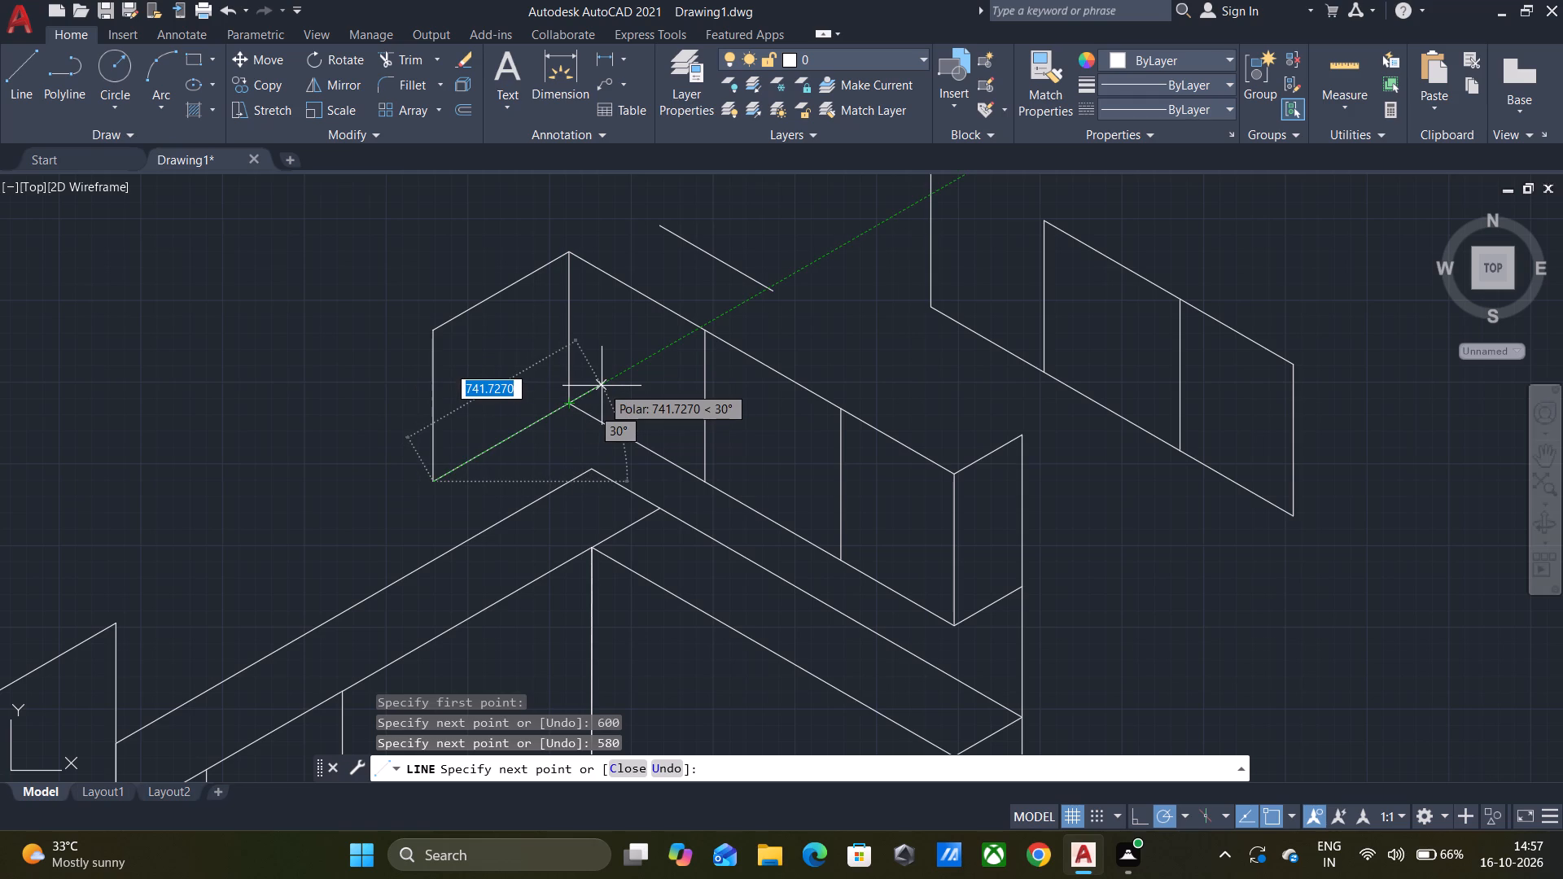
{"action": "type", "text": "600"}
{"action": "key", "text": "Return"}
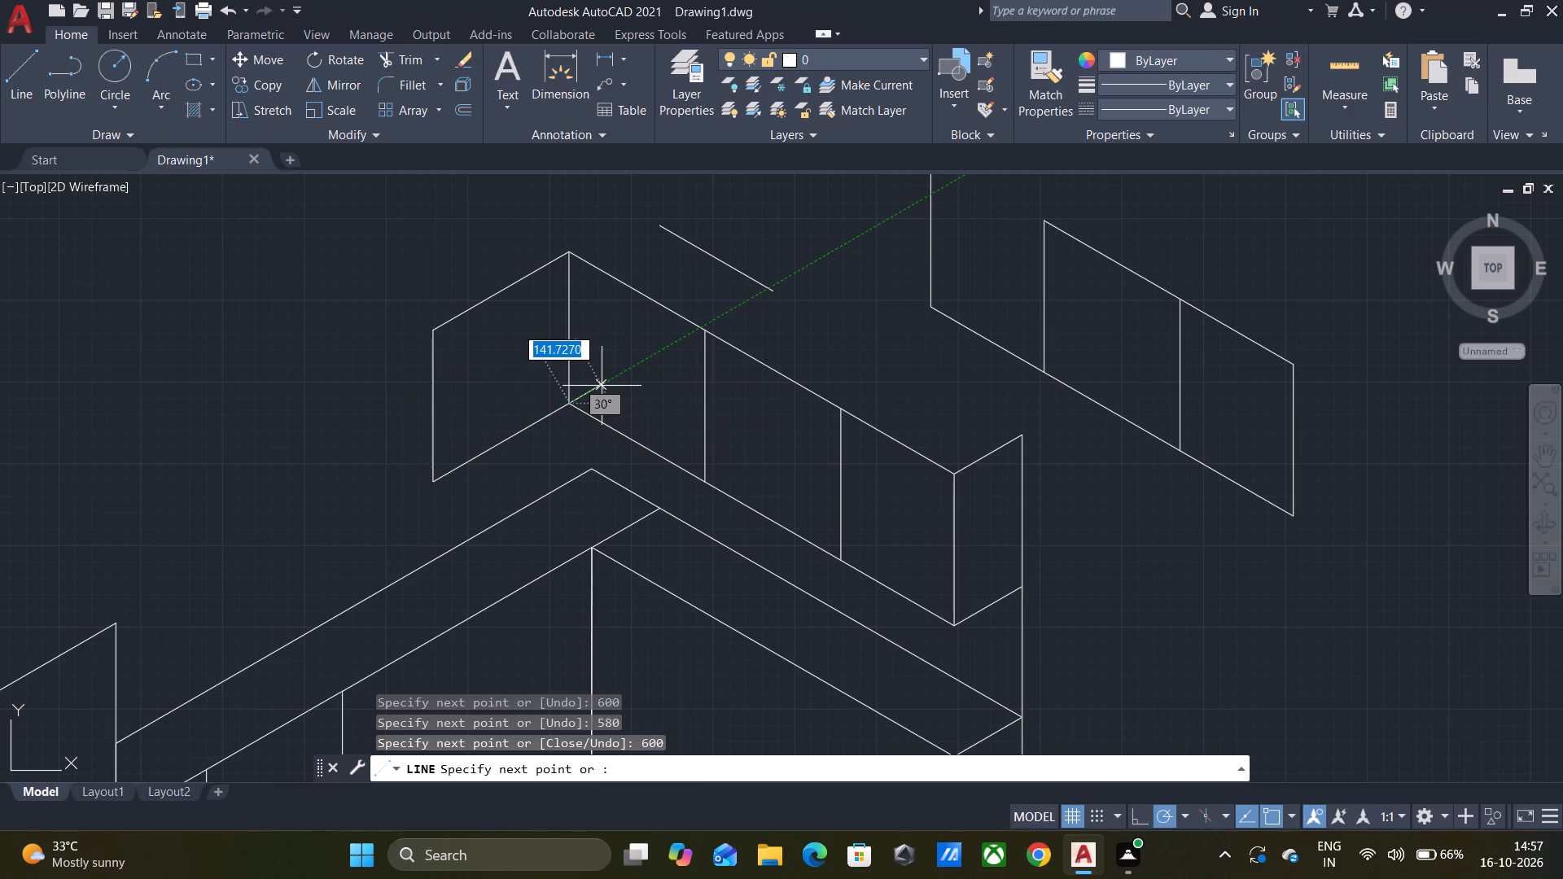
{"action": "key", "text": "space"}
Add an adjoining panel from the return panel's outer lower corner: 500 at 210°, 580 at 90° and 500 at 30°.
{"action": "key", "text": "l"}
{"action": "key", "text": "Return"}
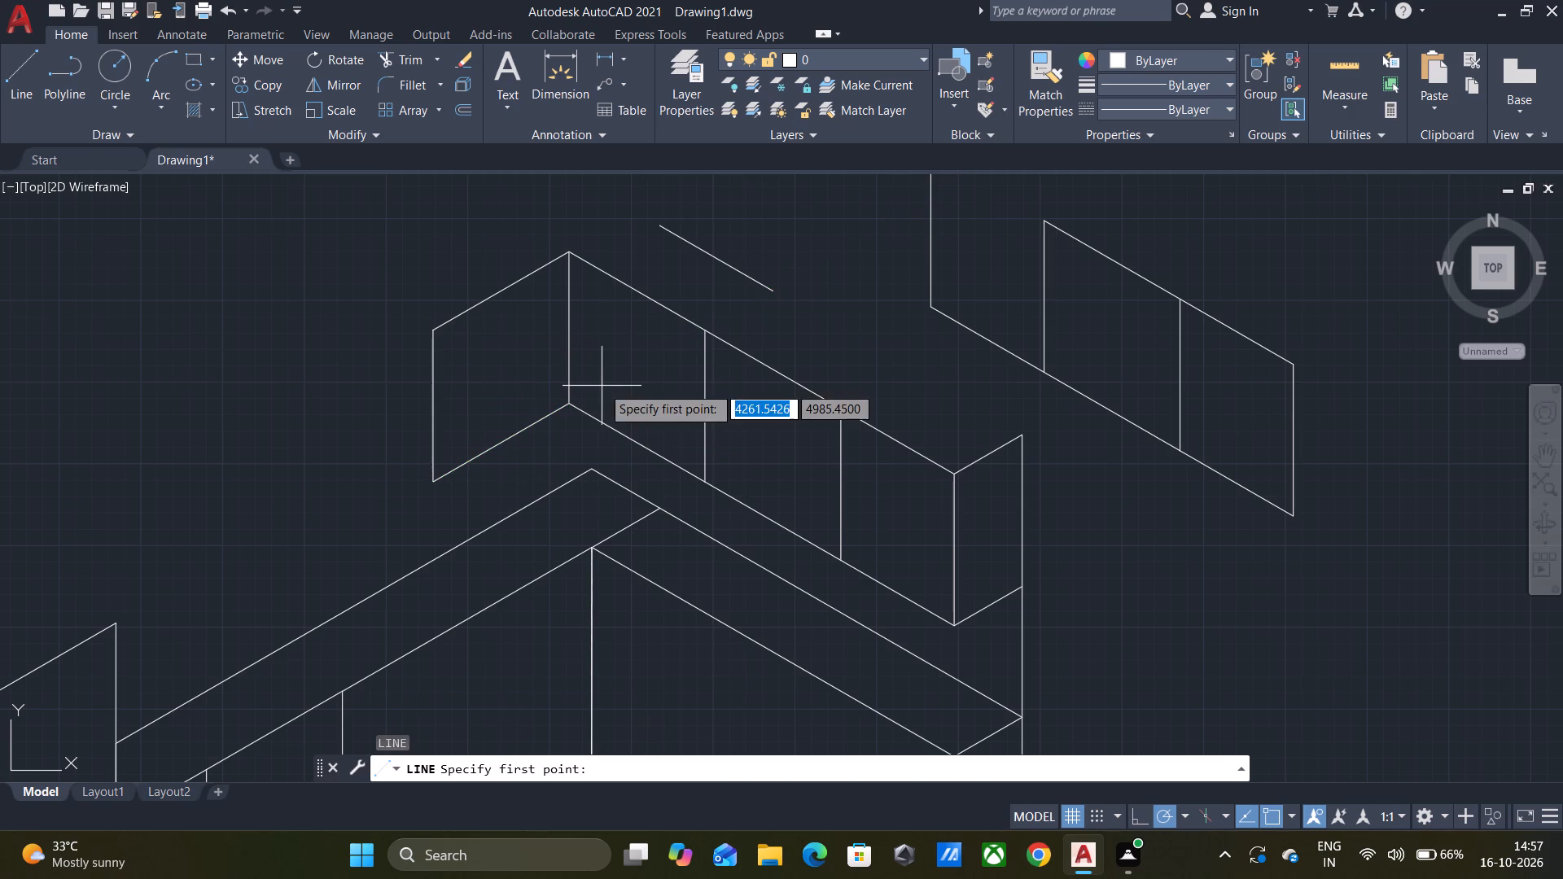
{"action": "left_click", "coordinate": [432, 486]}
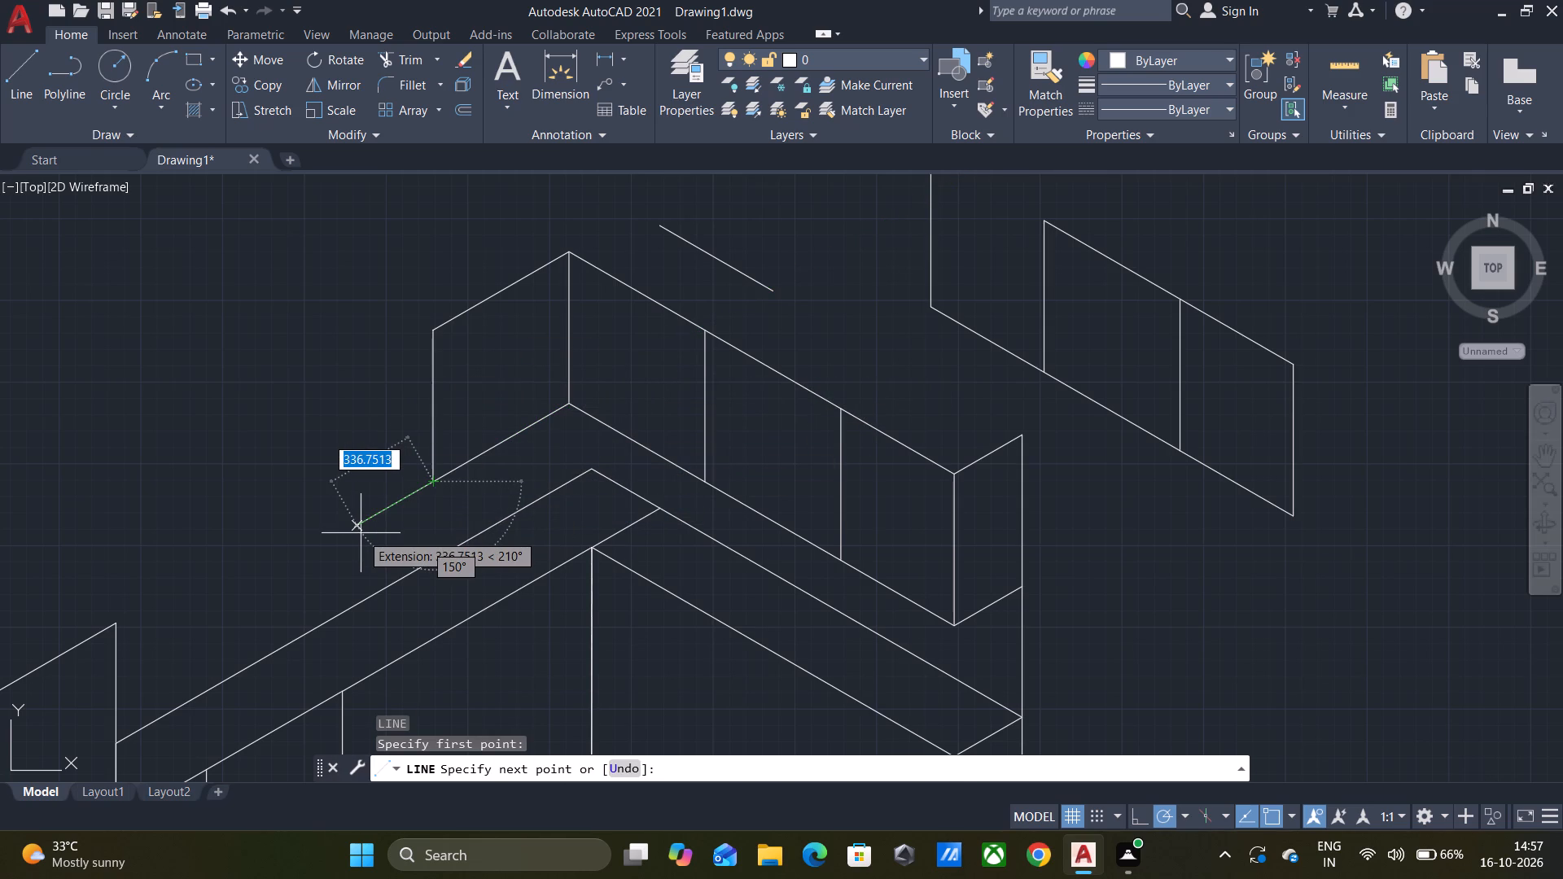
{"action": "type", "text": "500"}
{"action": "key", "text": "Return"}
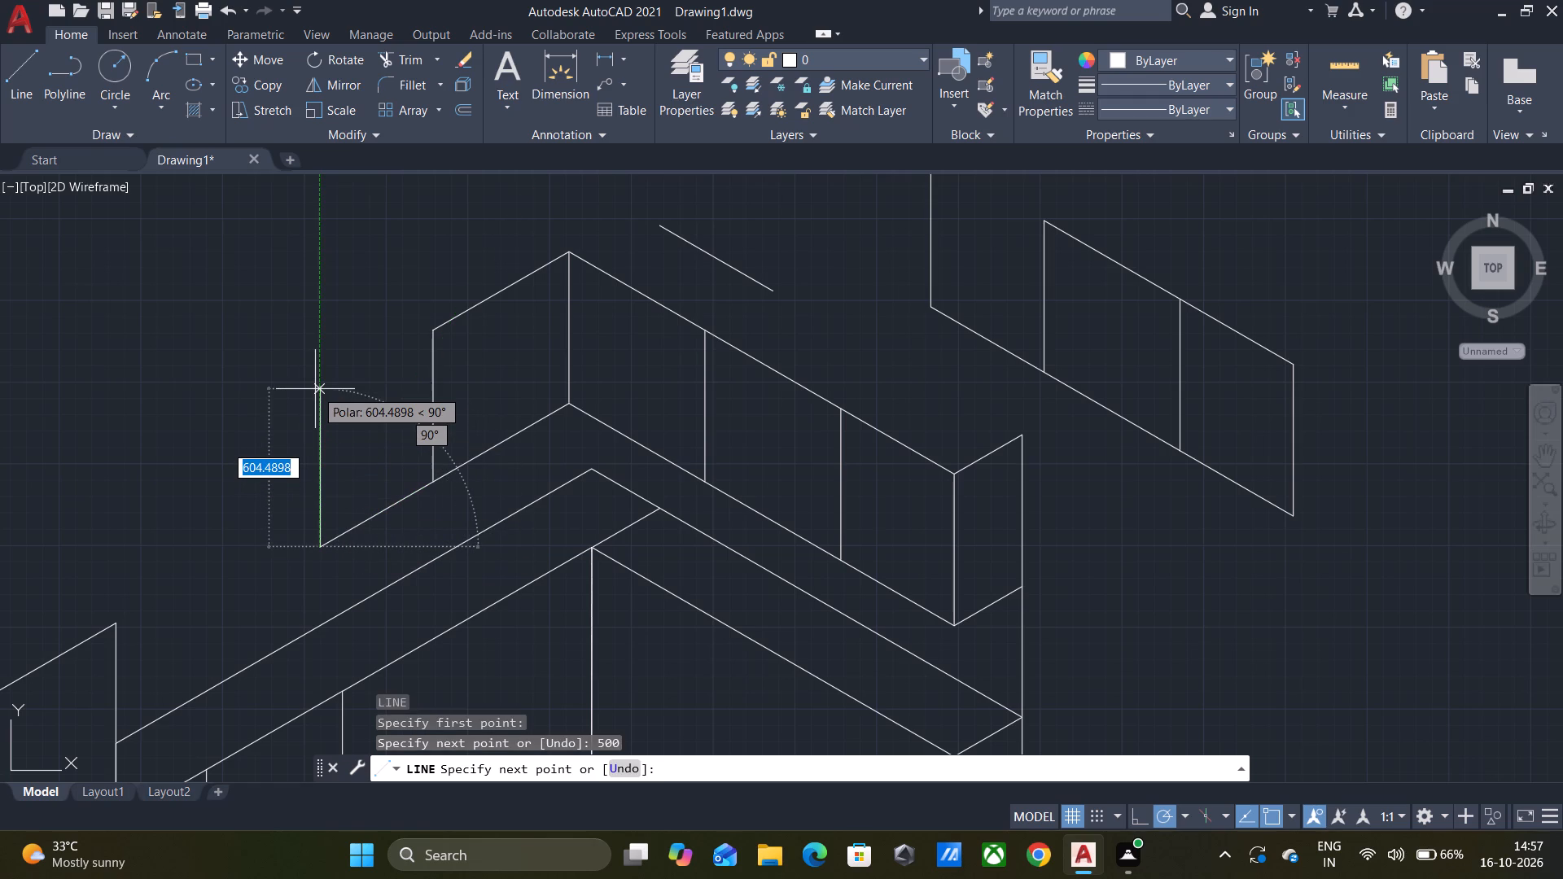
{"action": "type", "text": "580"}
{"action": "key", "text": "Return"}
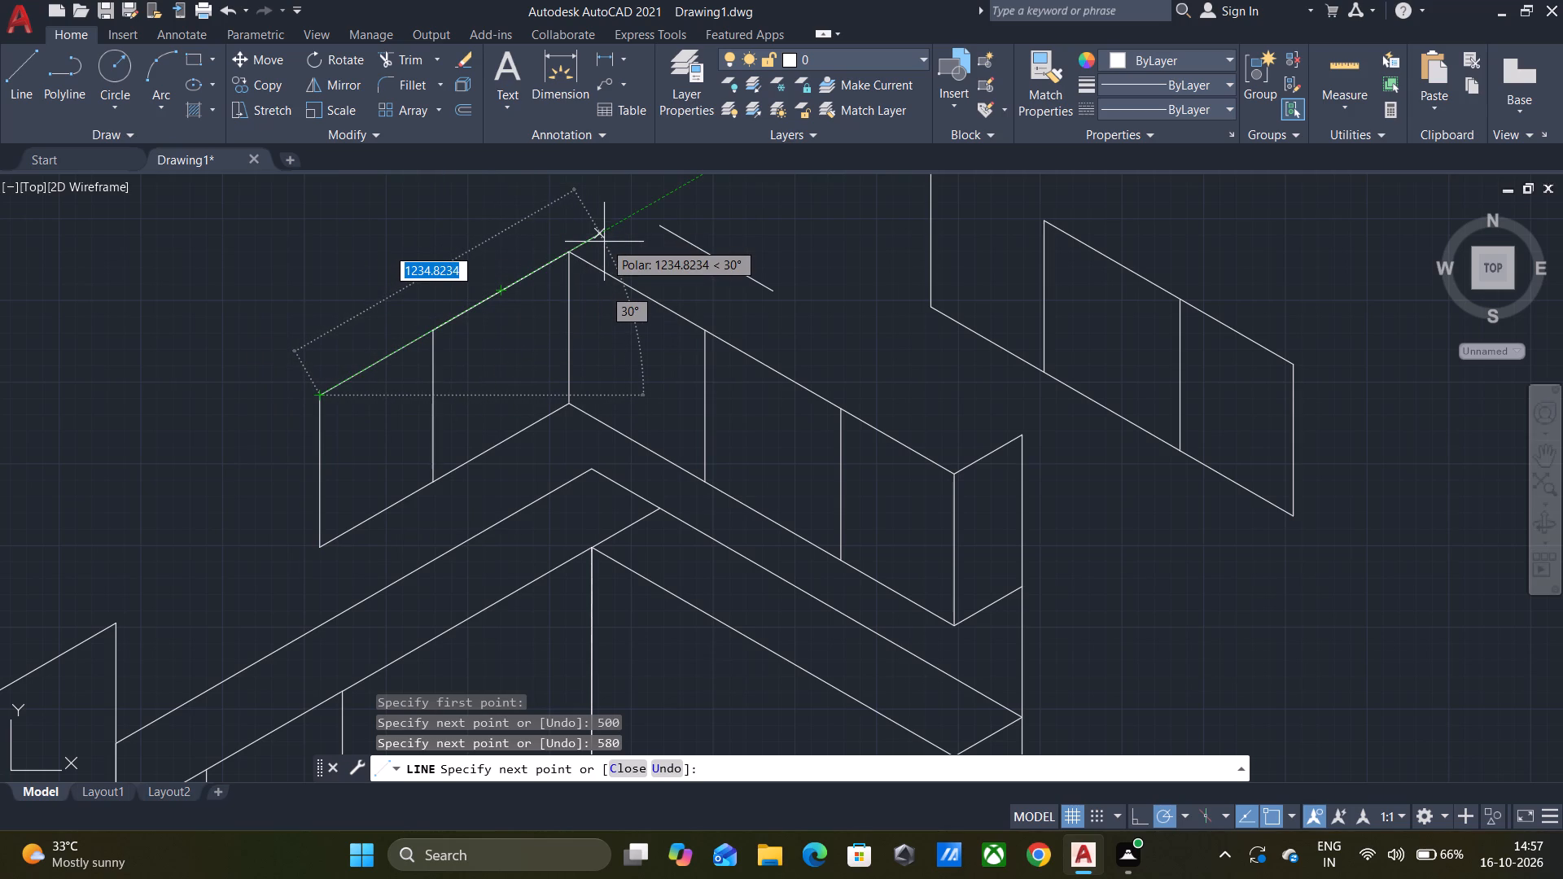
{"action": "type", "text": "500"}
{"action": "key", "text": "Return"}
{"action": "key", "text": "space"}
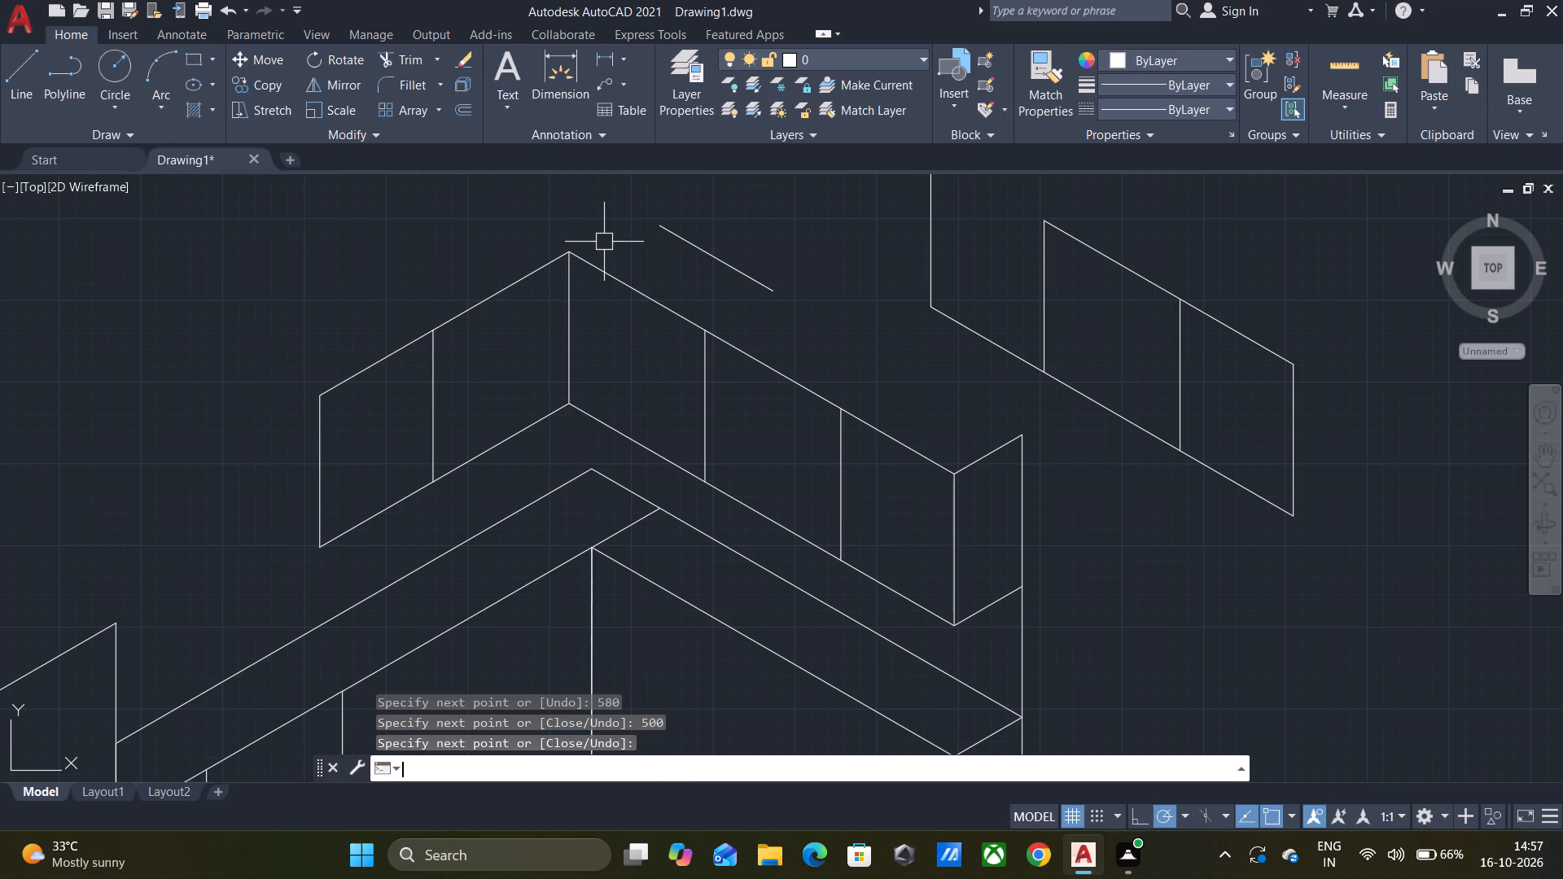
Start a line at 210° from the outer upper corner of the 500-wide return panel.
{"action": "key", "text": "l"}
{"action": "key", "text": "Return"}
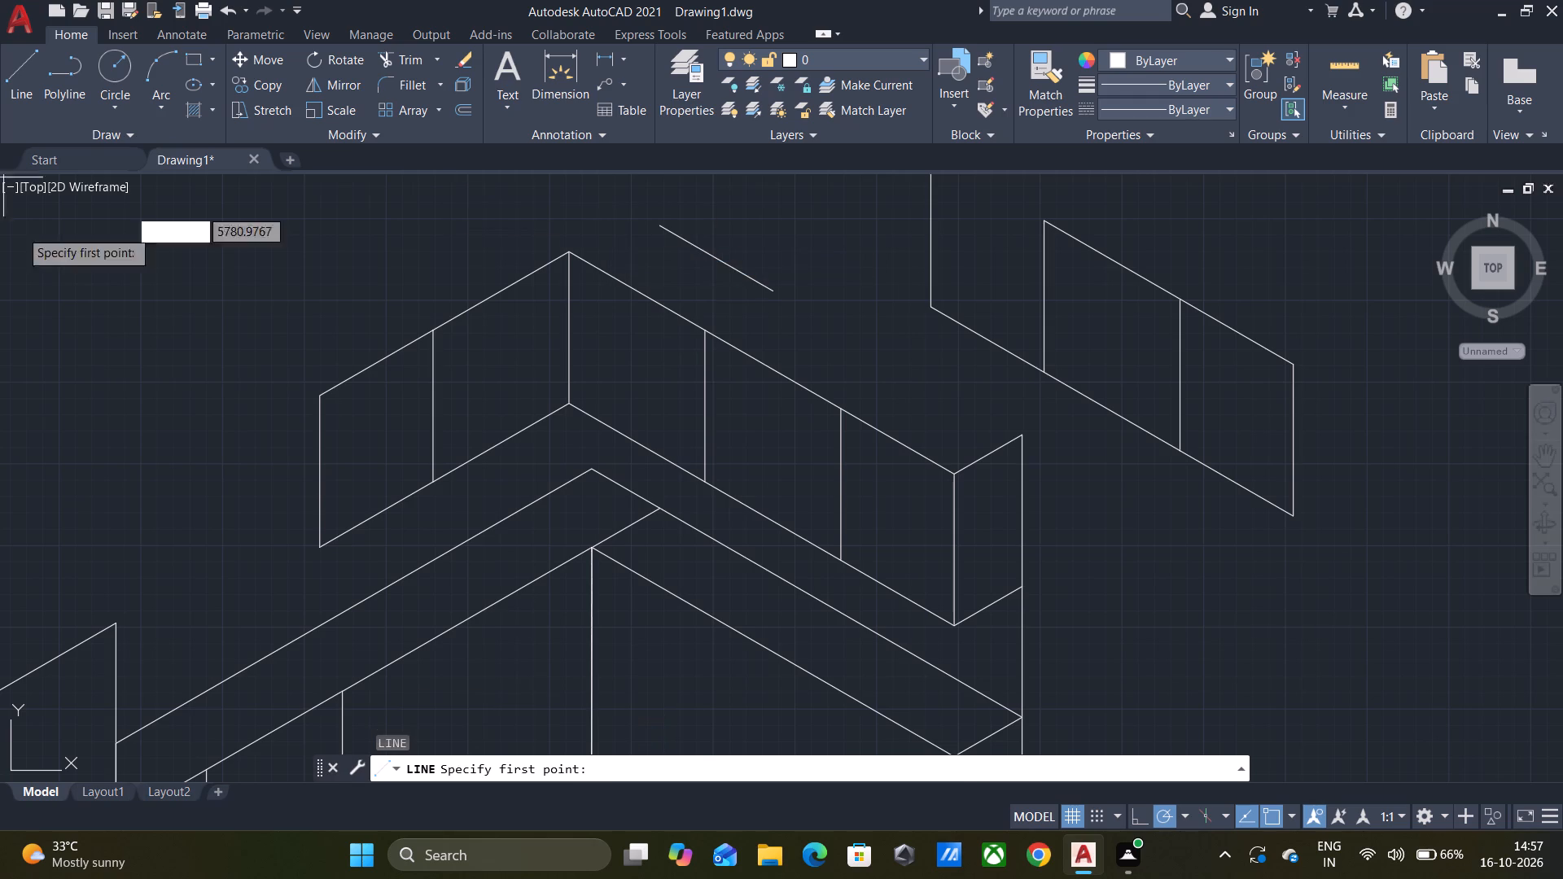
{"action": "left_click_drag", "start_coordinate": [322, 397], "coordinate": [311, 402]}
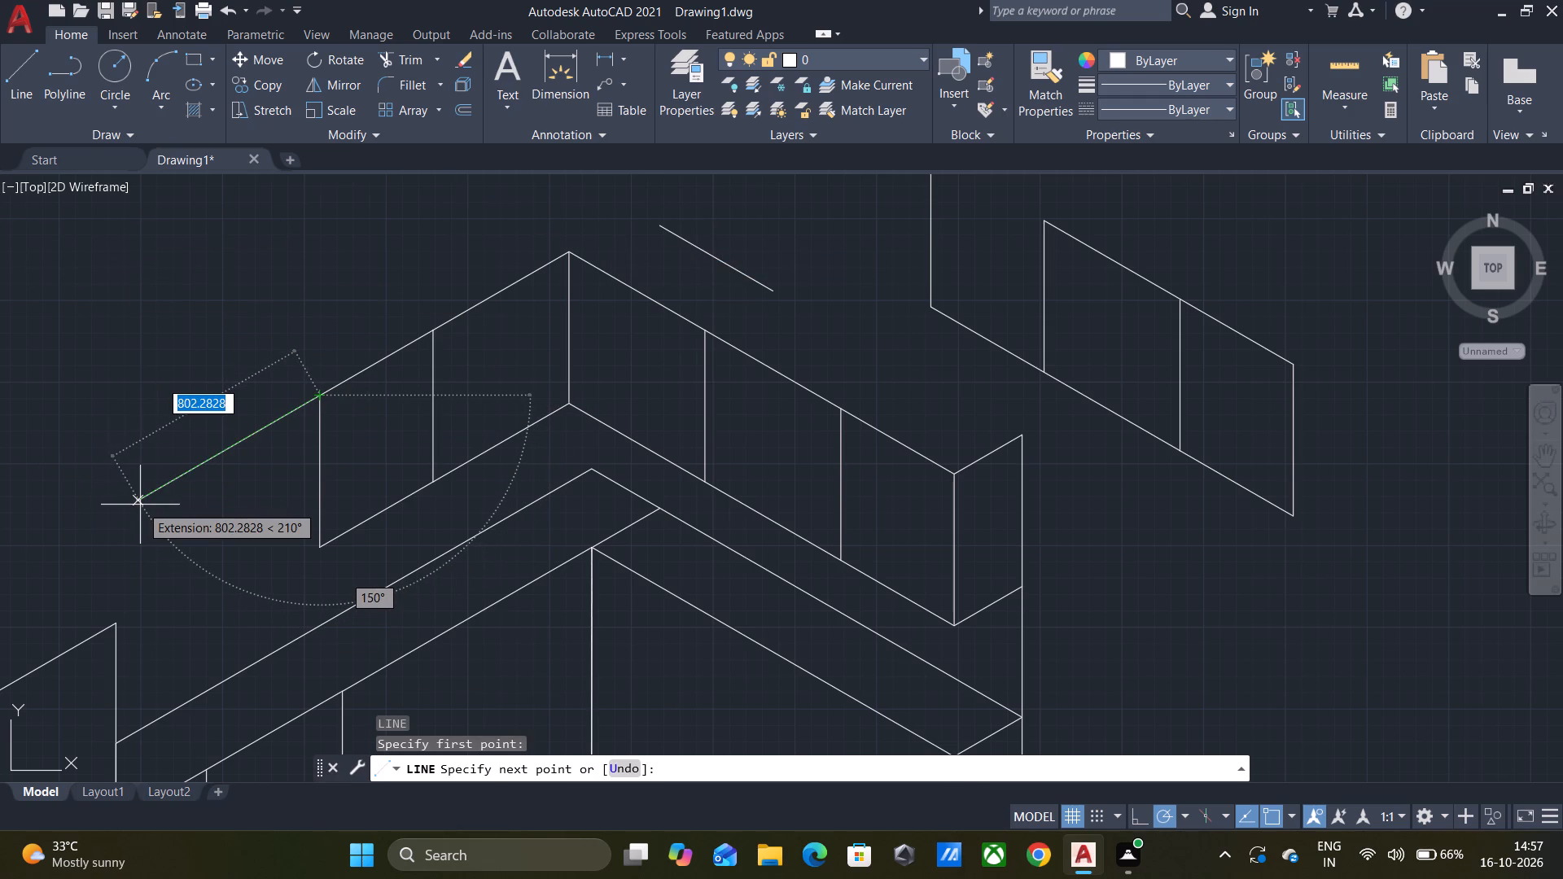
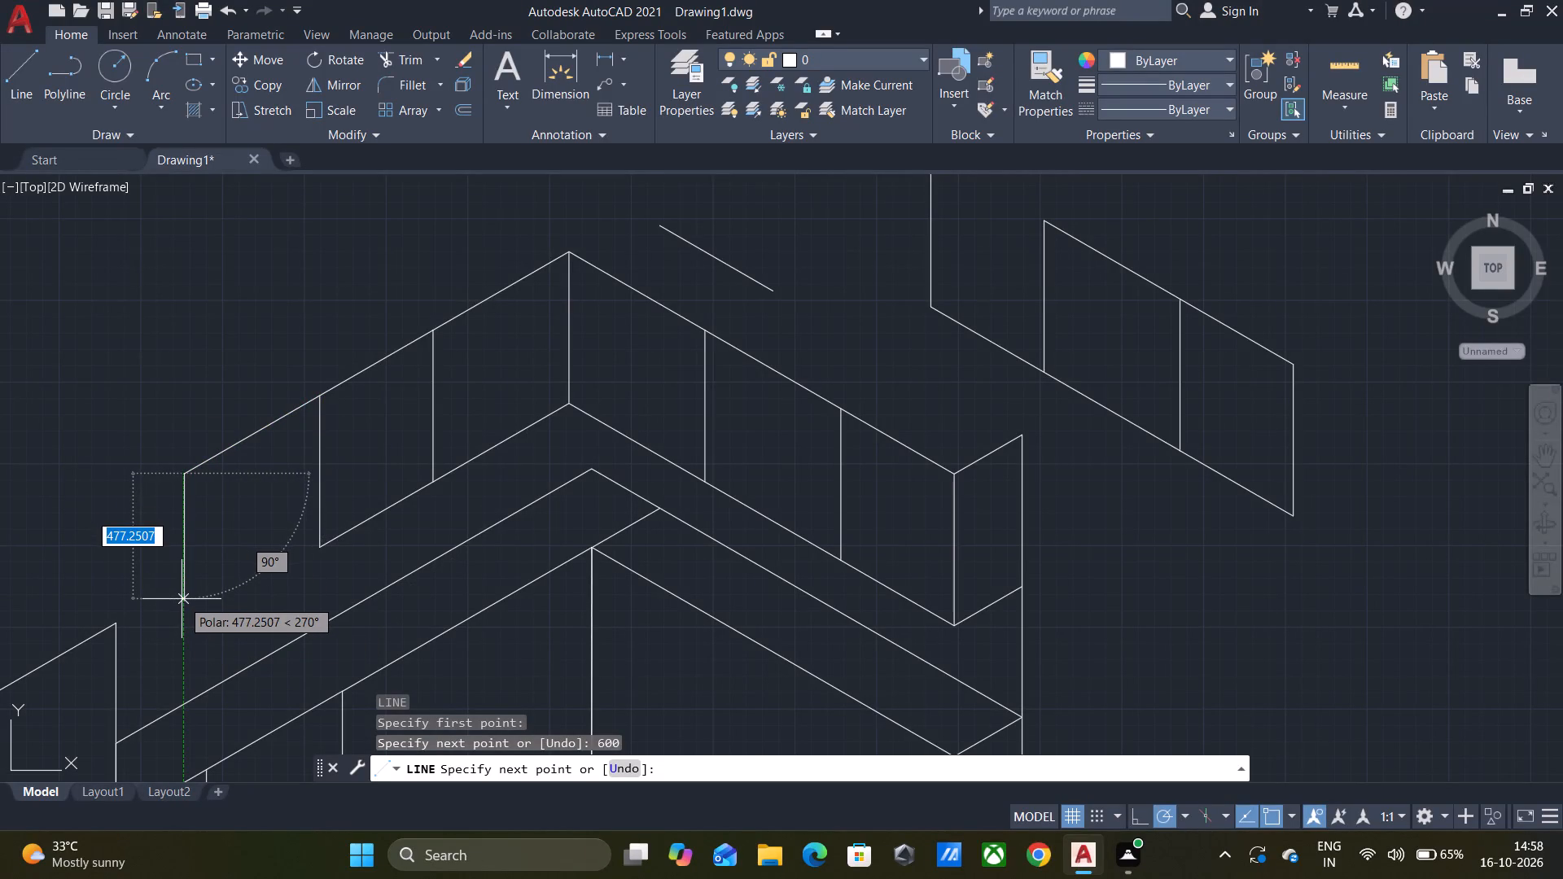
Complete the end panel from the 600 line: 580 at 270°, 400 at 210°, 580 at 90° and 400 at 30°.
{"action": "type", "text": "580"}
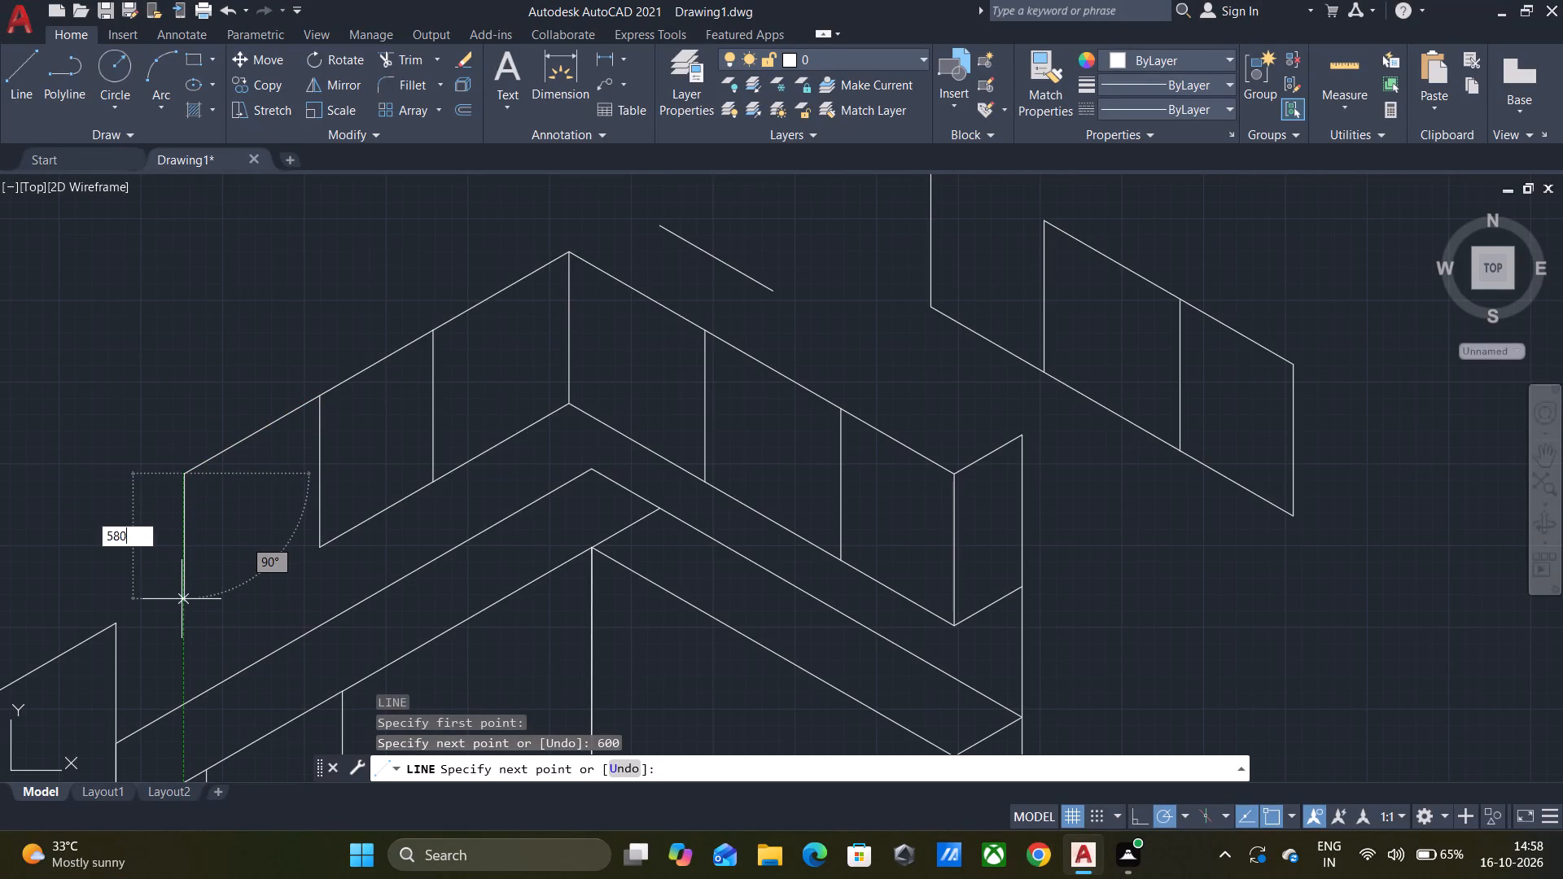
{"action": "key", "text": "Return"}
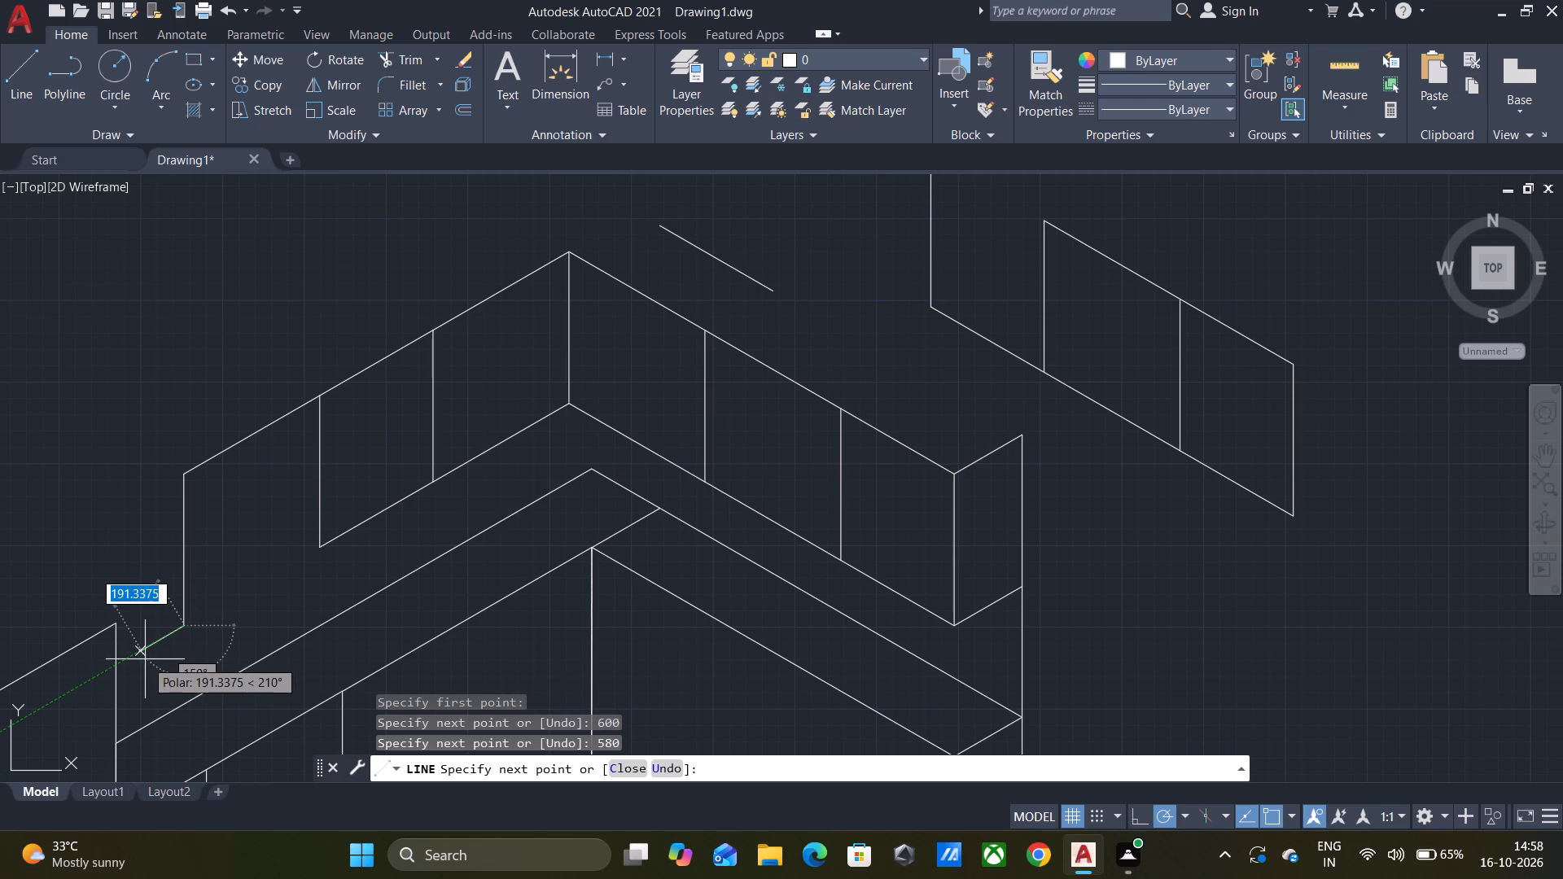
{"action": "type", "text": "400"}
{"action": "key", "text": "Return"}
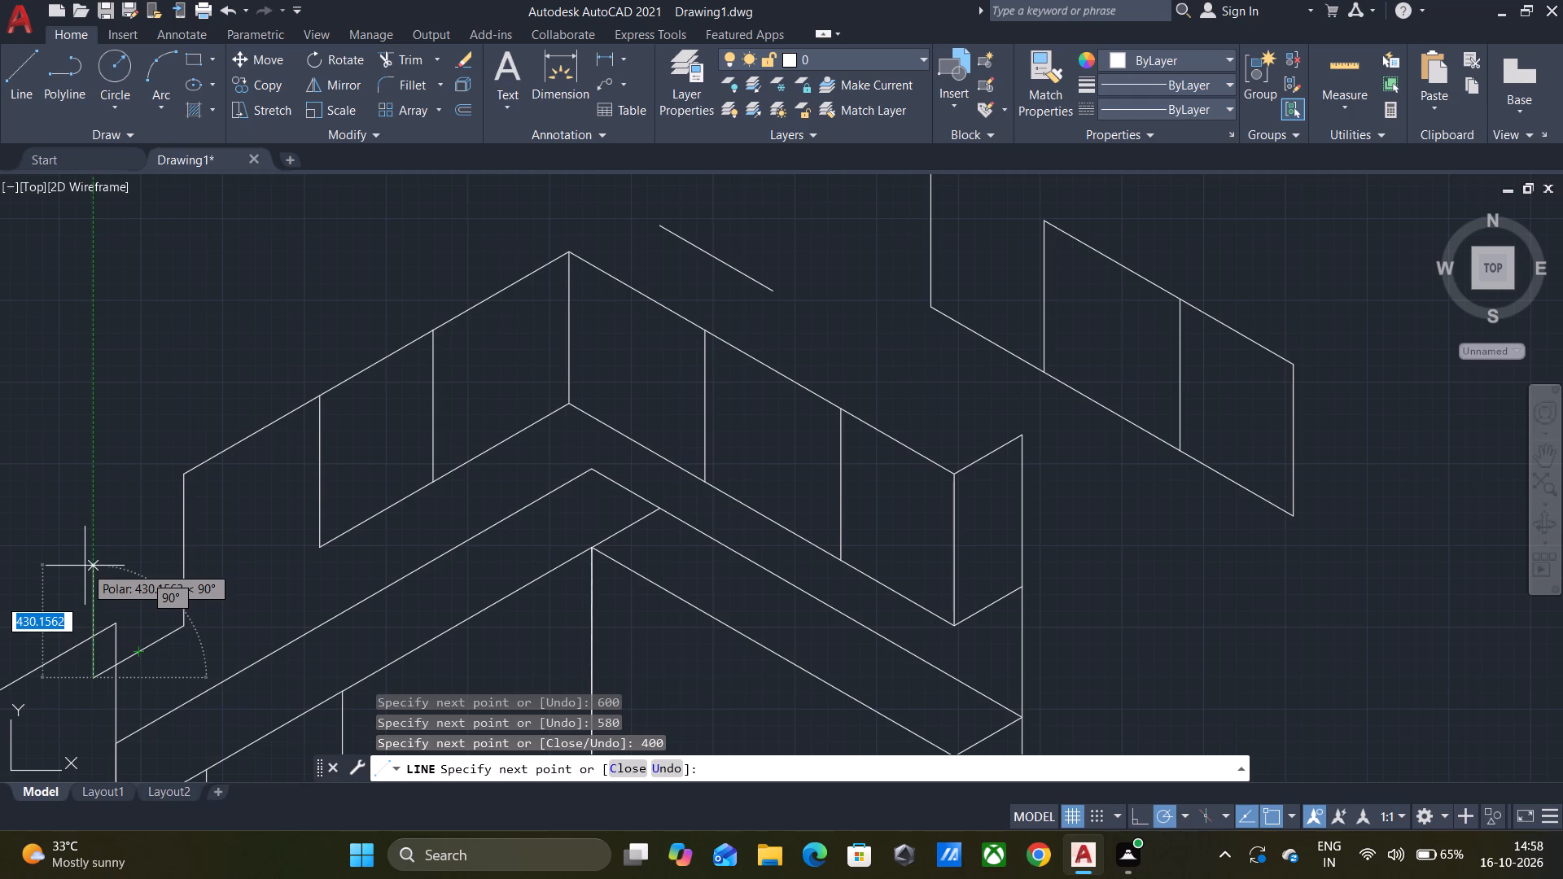
{"action": "type", "text": "580"}
{"action": "key", "text": "Return"}
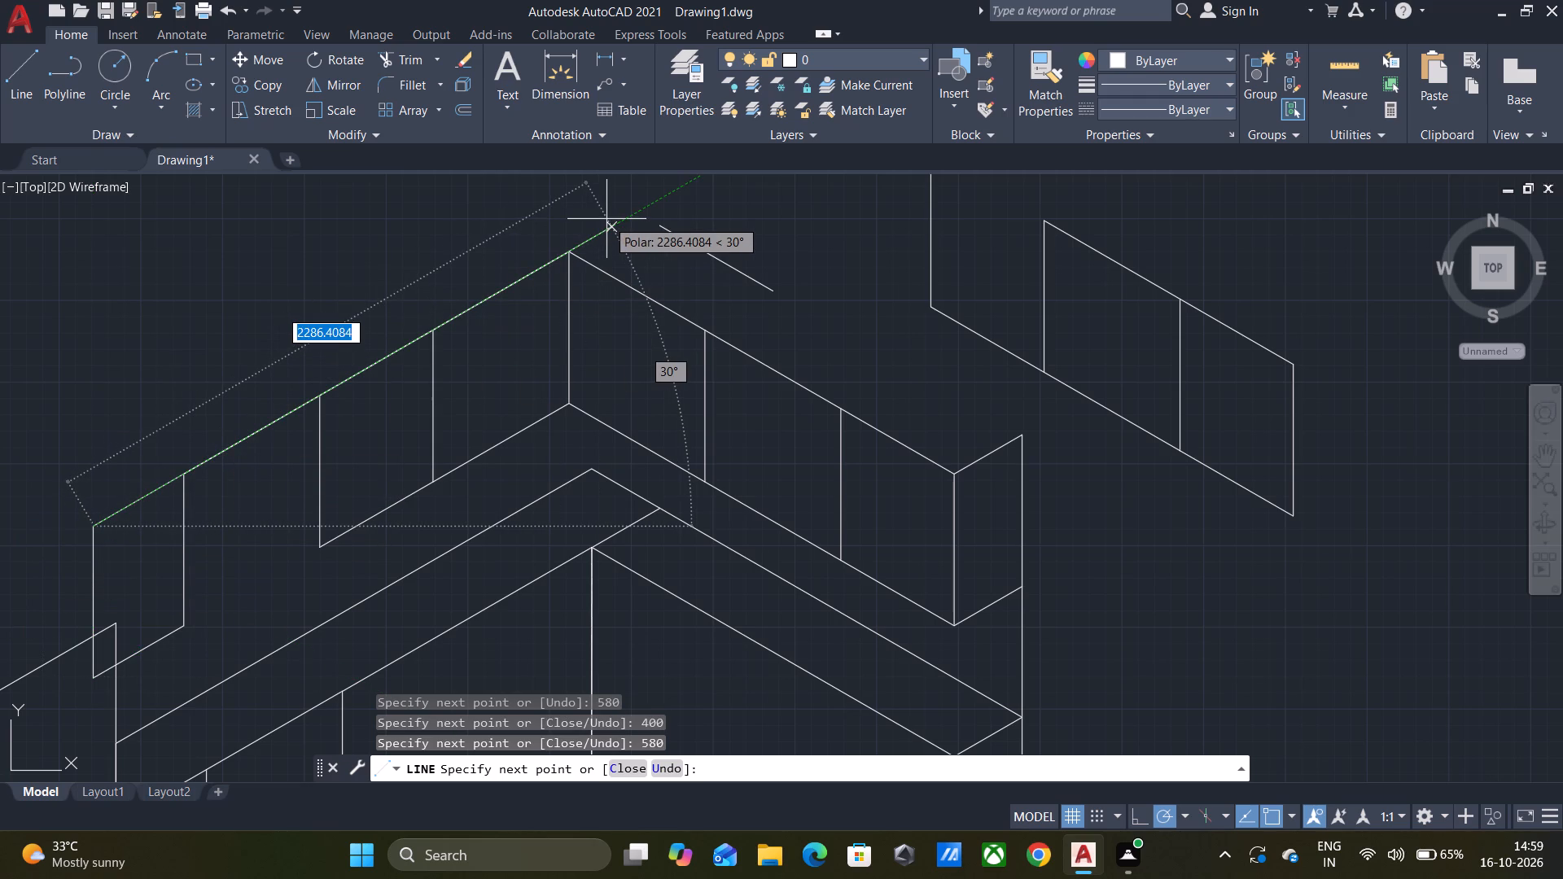
{"action": "type", "text": "400"}
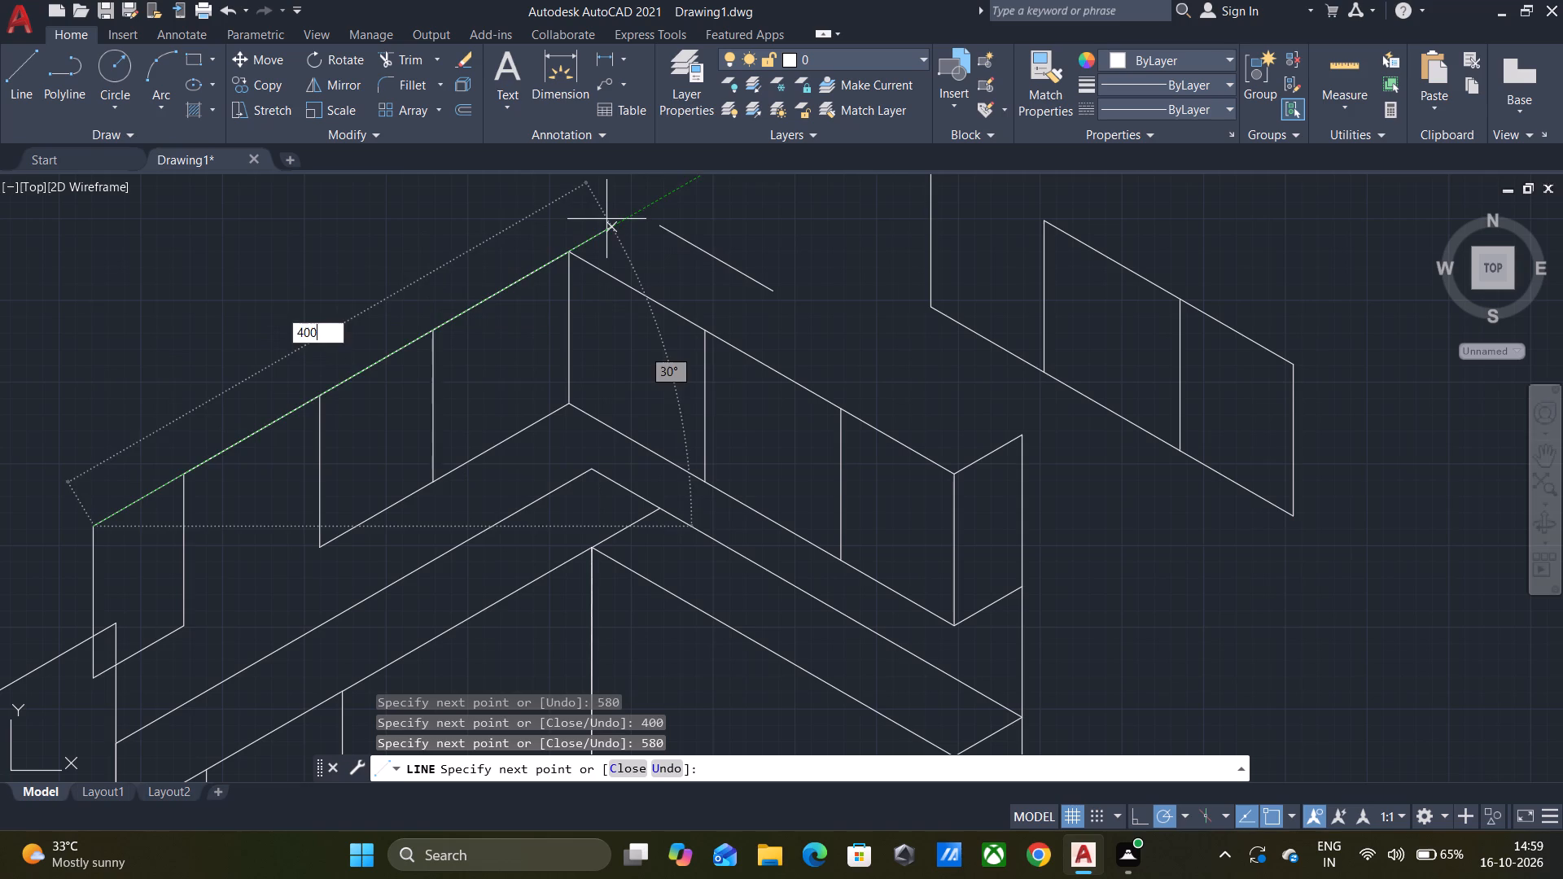
{"action": "key", "text": "Return"}
{"action": "key", "text": "space"}
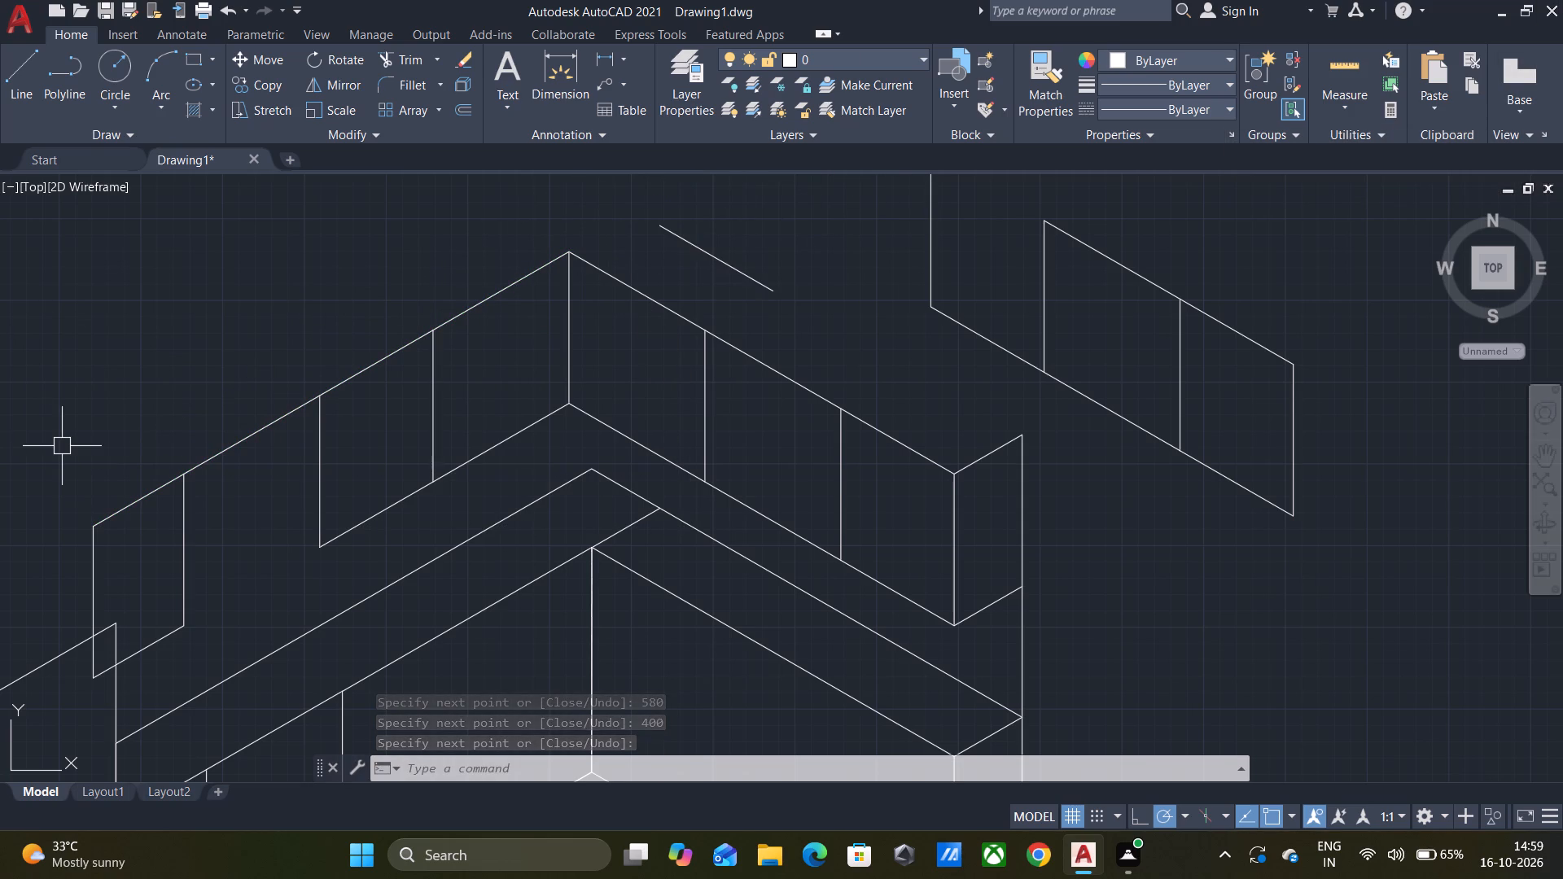
Draw the top's outline from the 400-wide end panel's outer upper corner: 300 at 120° and 2100 at 30°.
{"action": "key", "text": "l"}
{"action": "key", "text": "Return"}
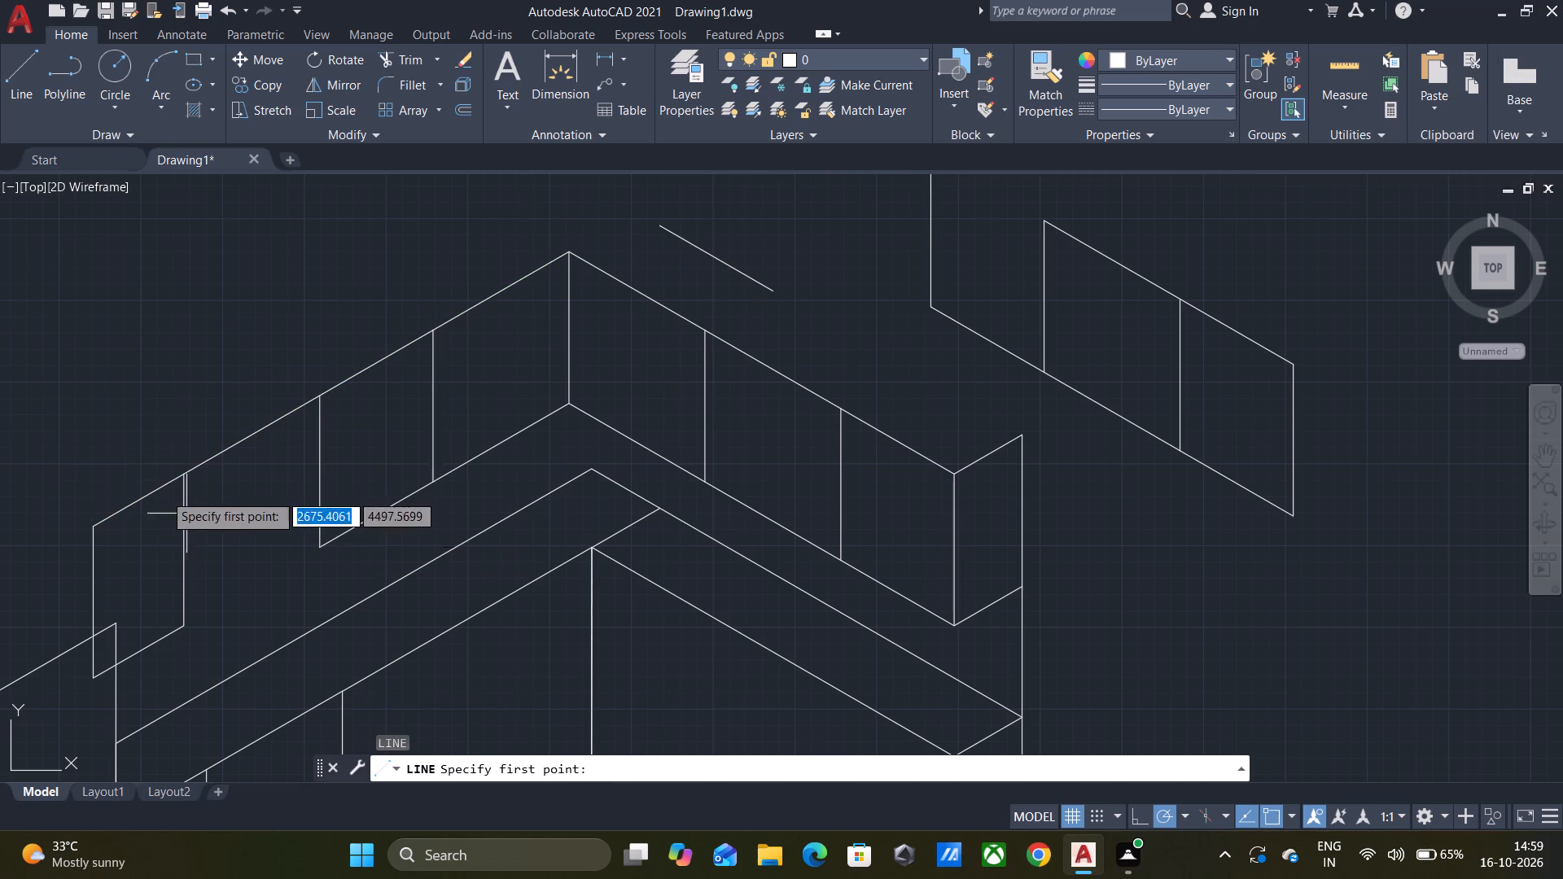
{"action": "left_click", "coordinate": [90, 526]}
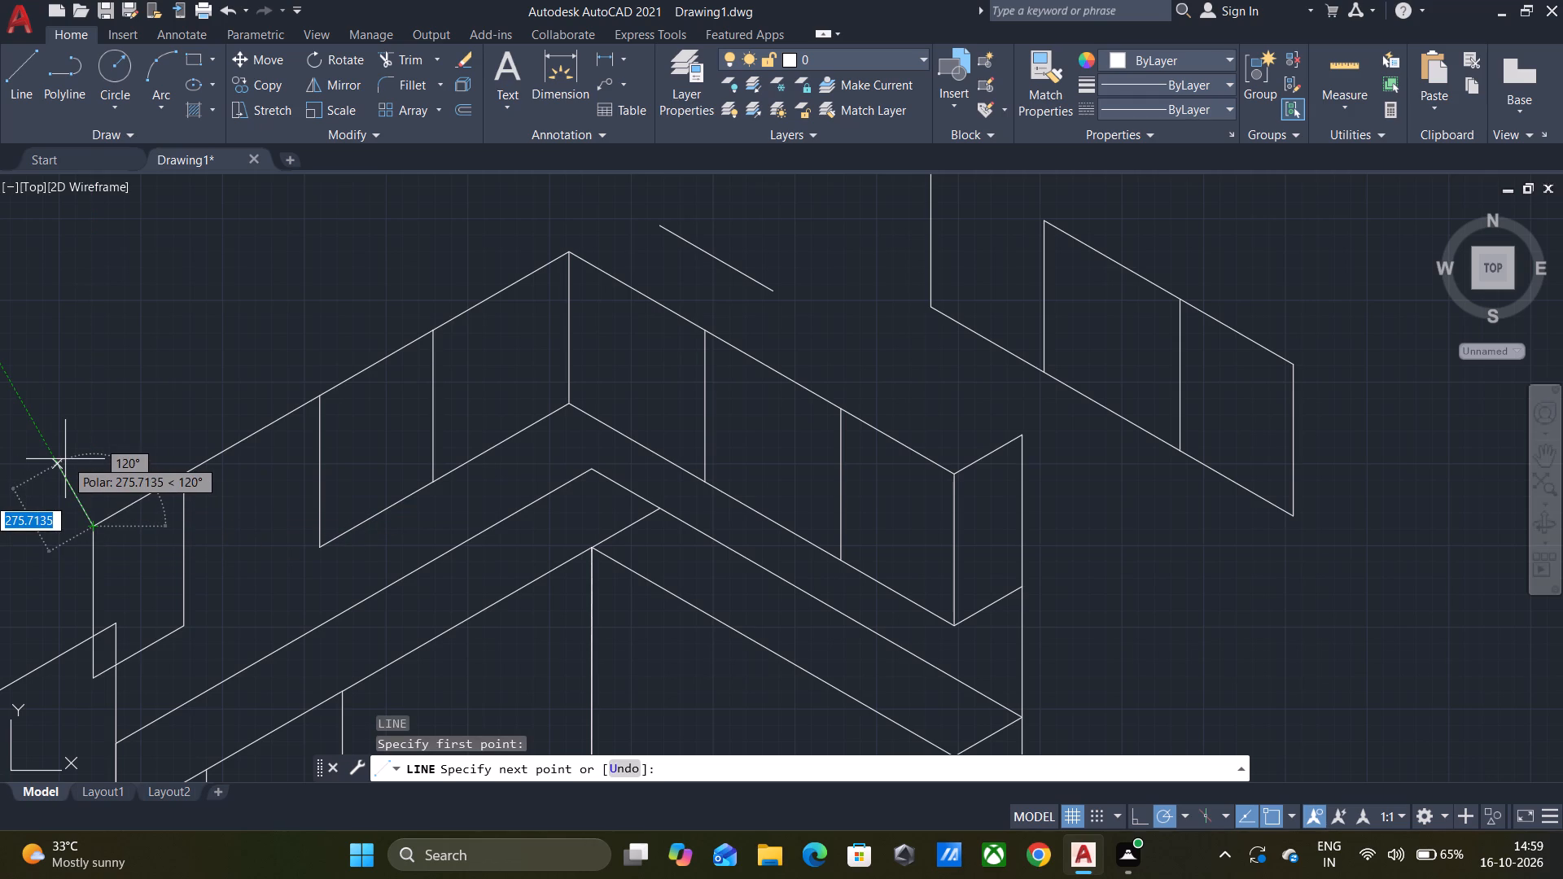
{"action": "type", "text": "300"}
{"action": "key", "text": "Return"}
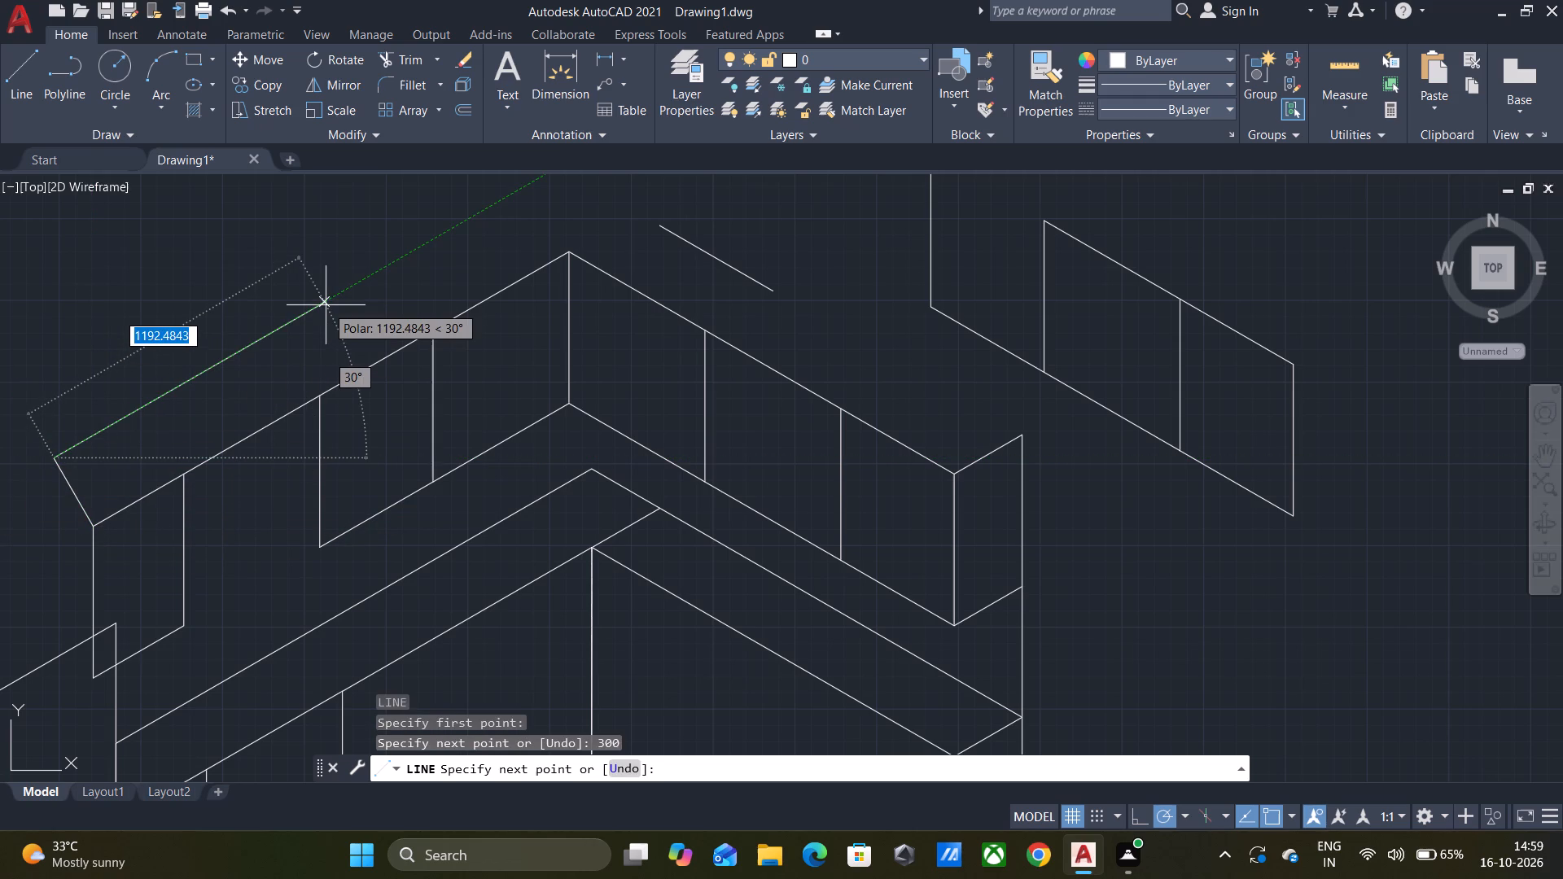
{"action": "type", "text": "2100"}
{"action": "key", "text": "Return"}
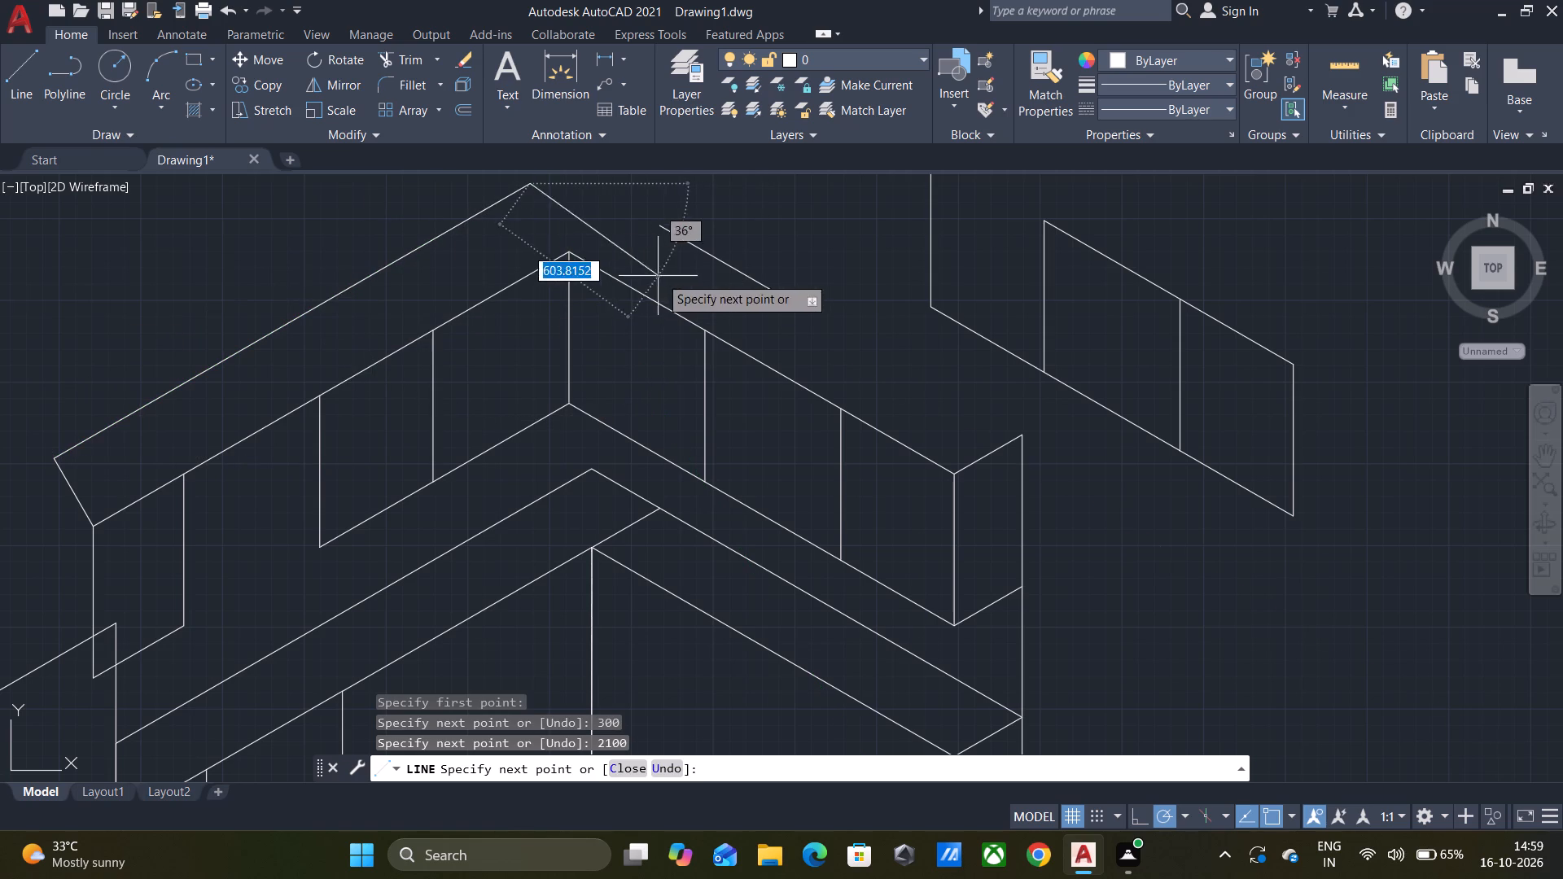
{"action": "middle_click_drag", "start_coordinate": [621, 213], "coordinate": [587, 345]}
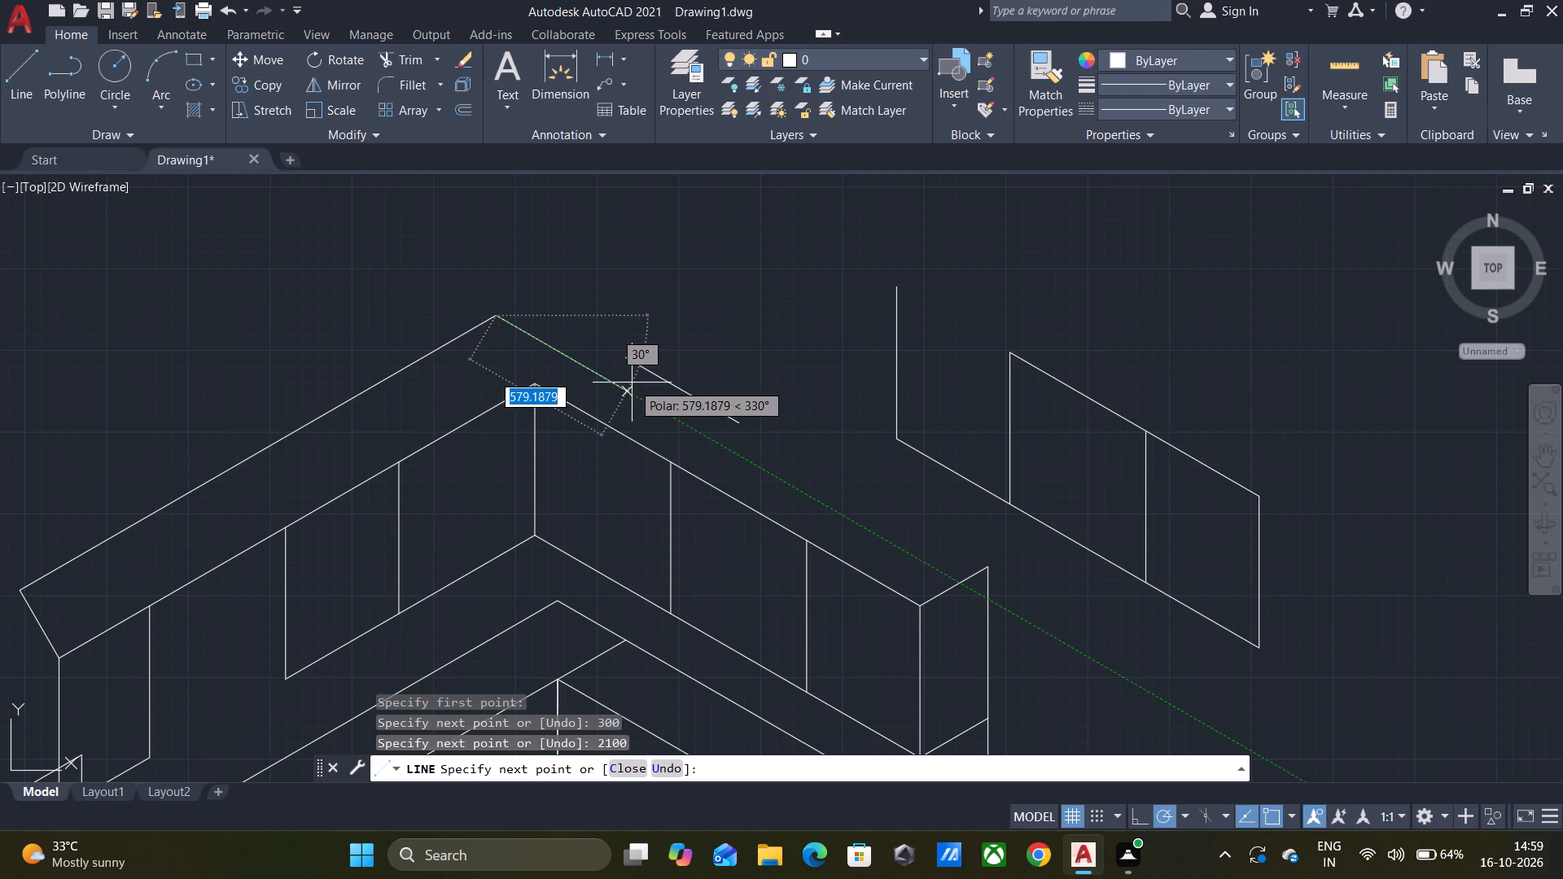
{"action": "key", "text": "Escape"}
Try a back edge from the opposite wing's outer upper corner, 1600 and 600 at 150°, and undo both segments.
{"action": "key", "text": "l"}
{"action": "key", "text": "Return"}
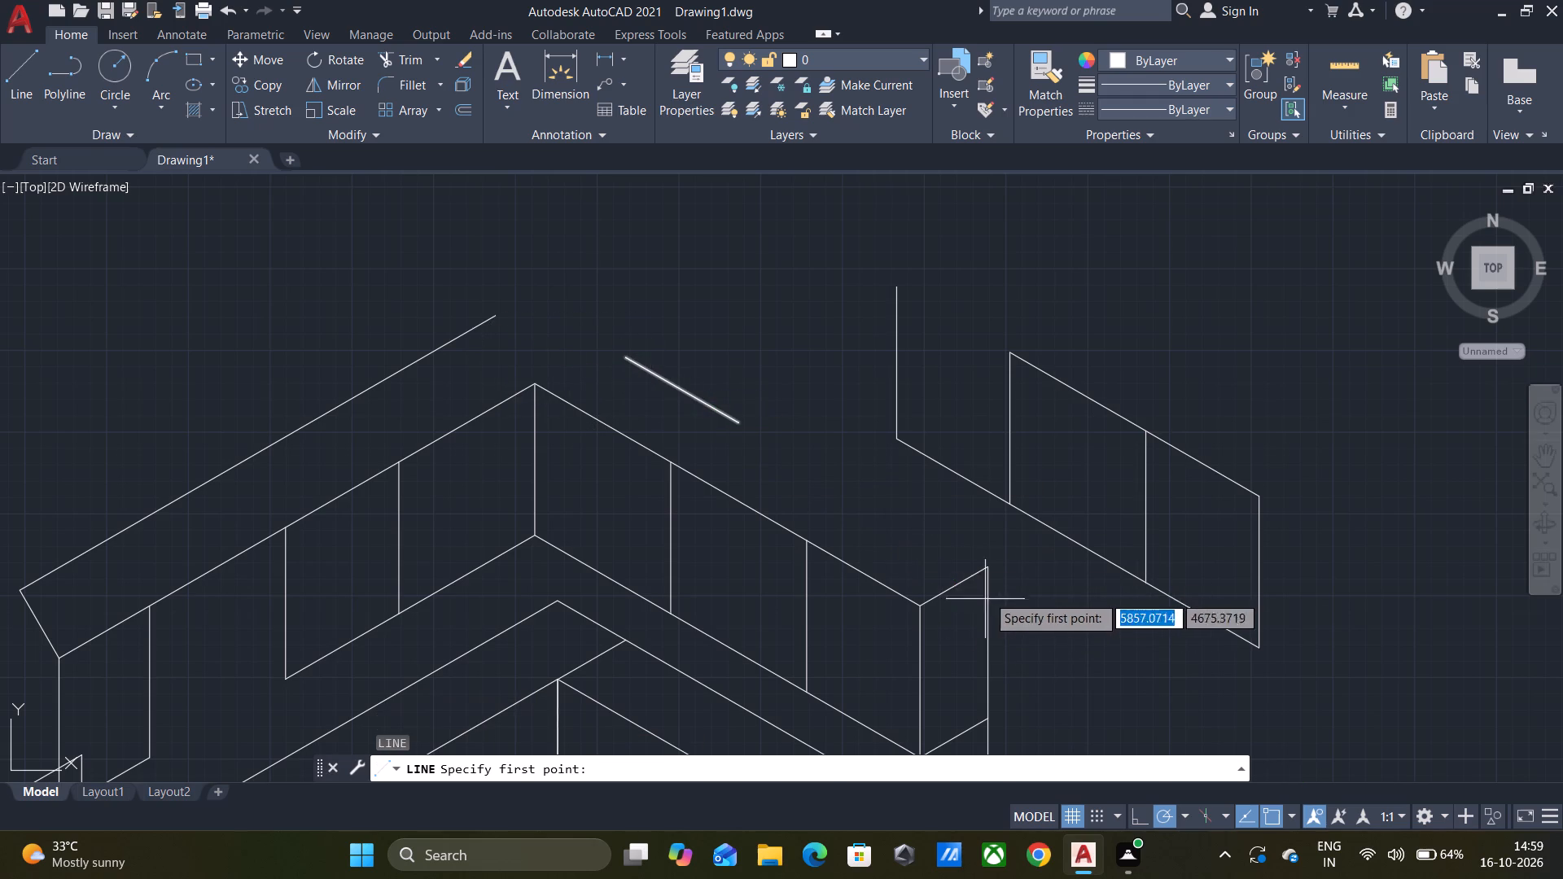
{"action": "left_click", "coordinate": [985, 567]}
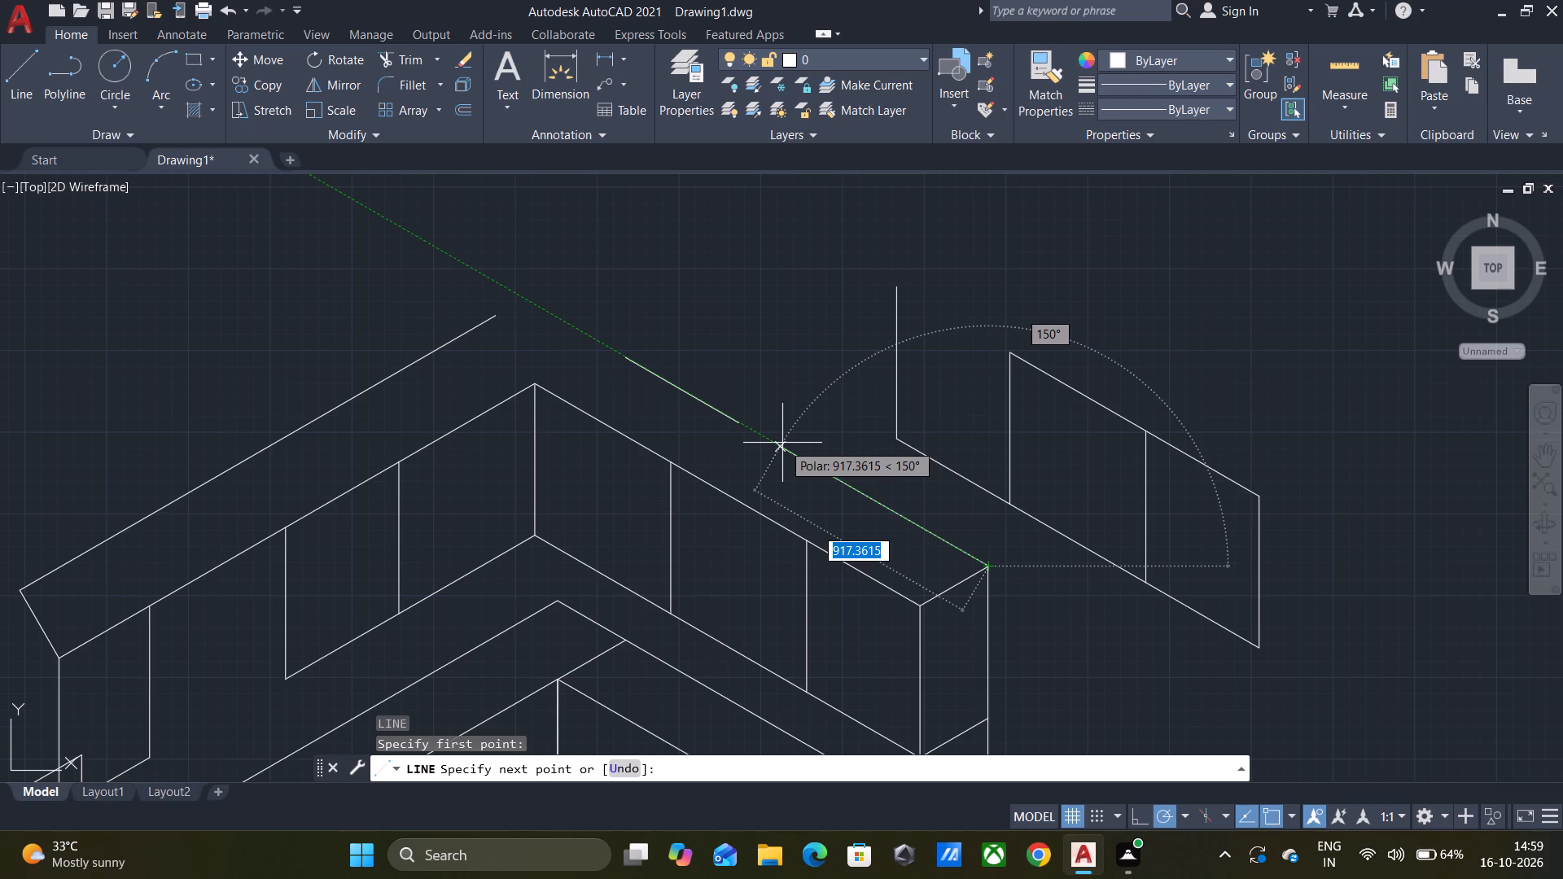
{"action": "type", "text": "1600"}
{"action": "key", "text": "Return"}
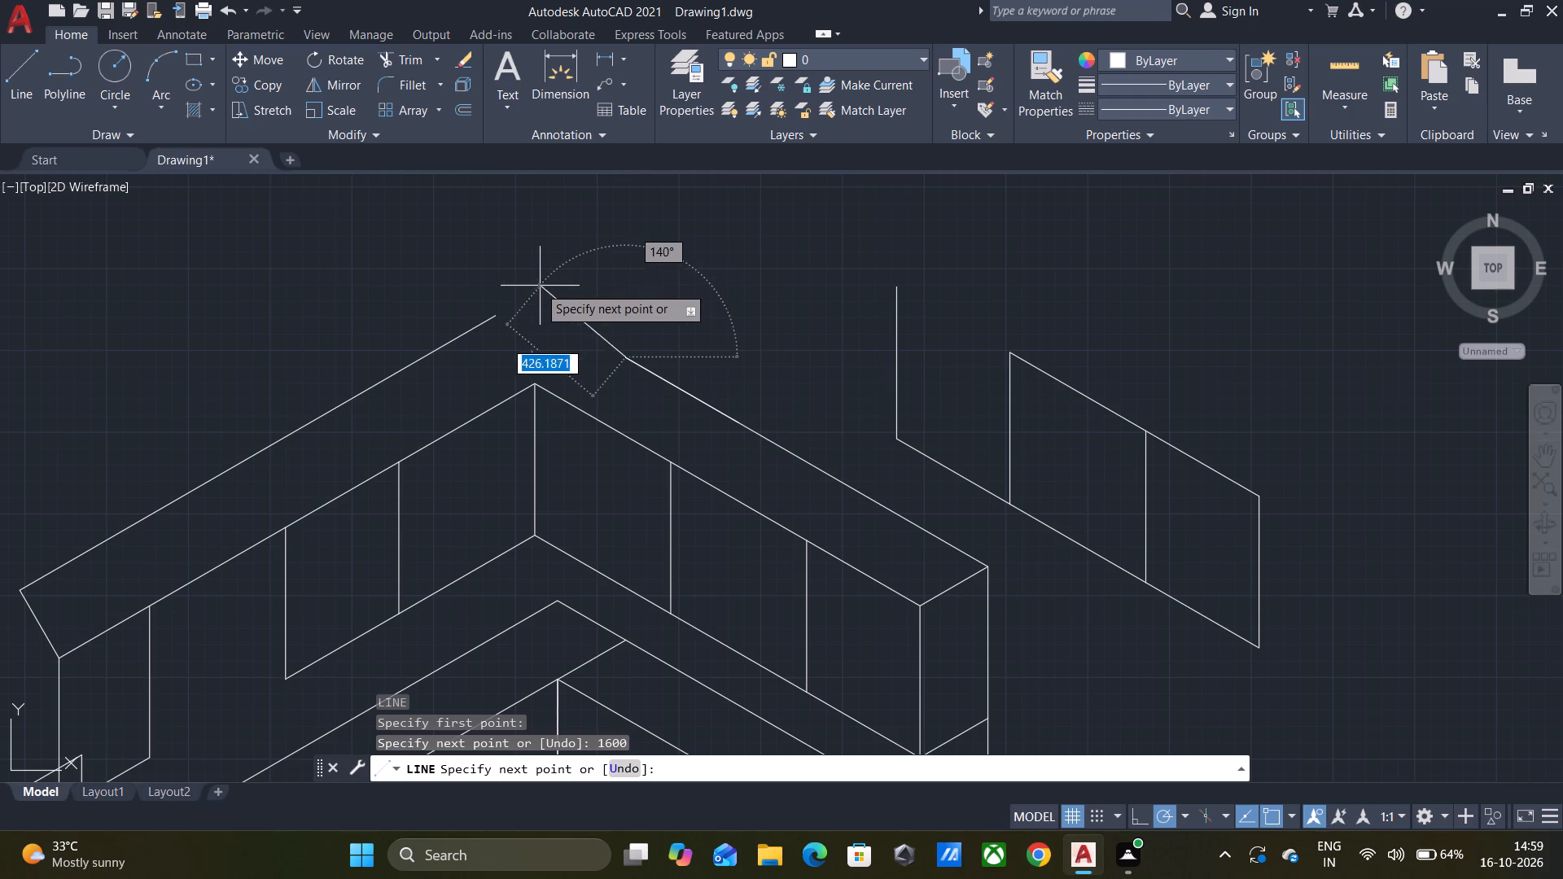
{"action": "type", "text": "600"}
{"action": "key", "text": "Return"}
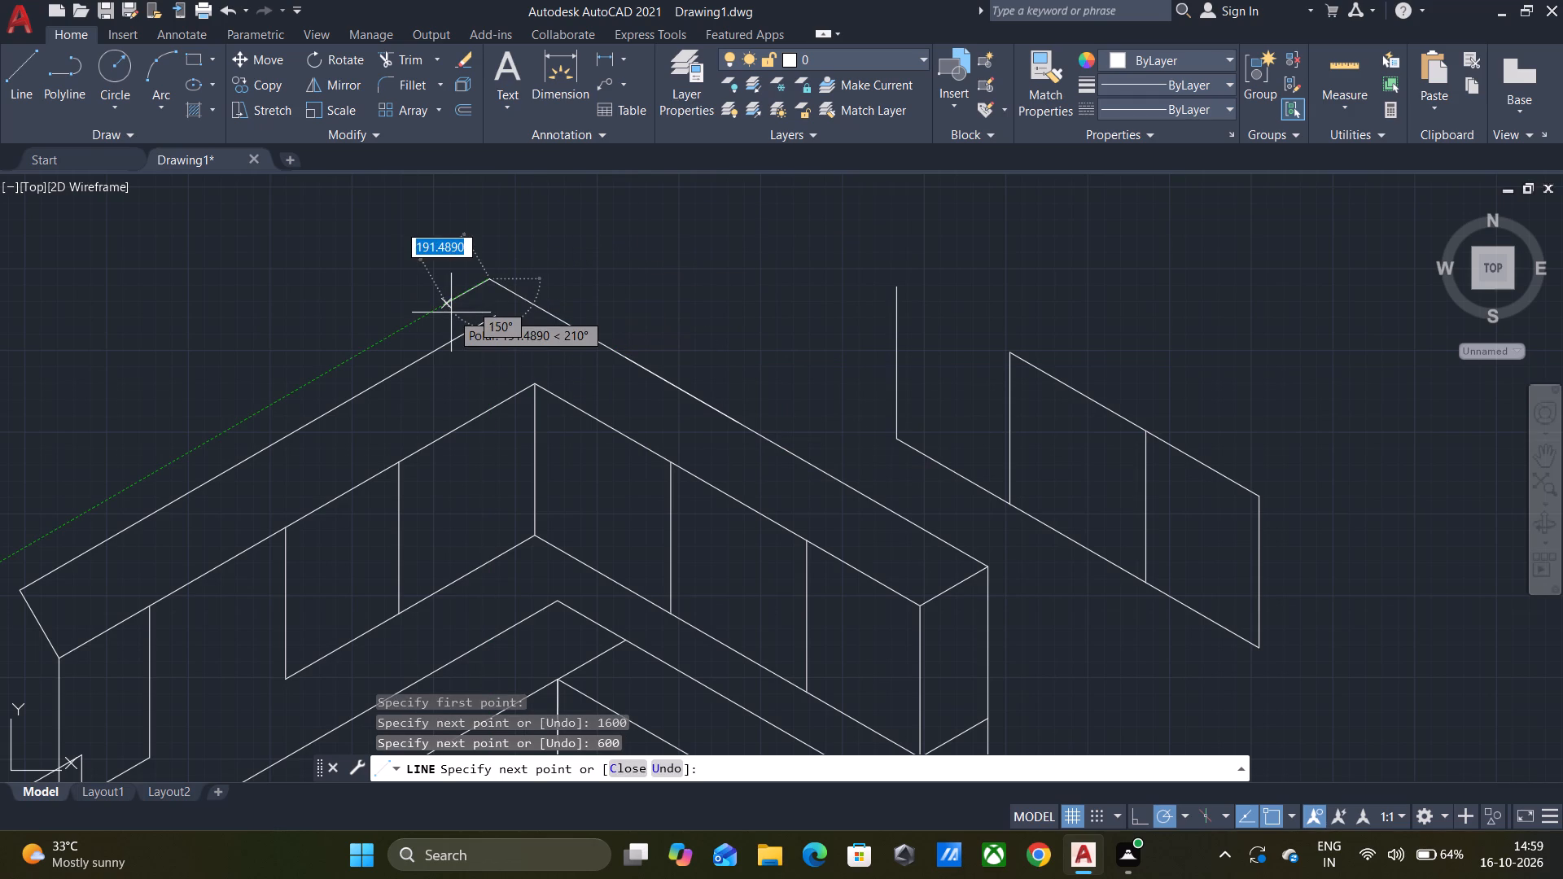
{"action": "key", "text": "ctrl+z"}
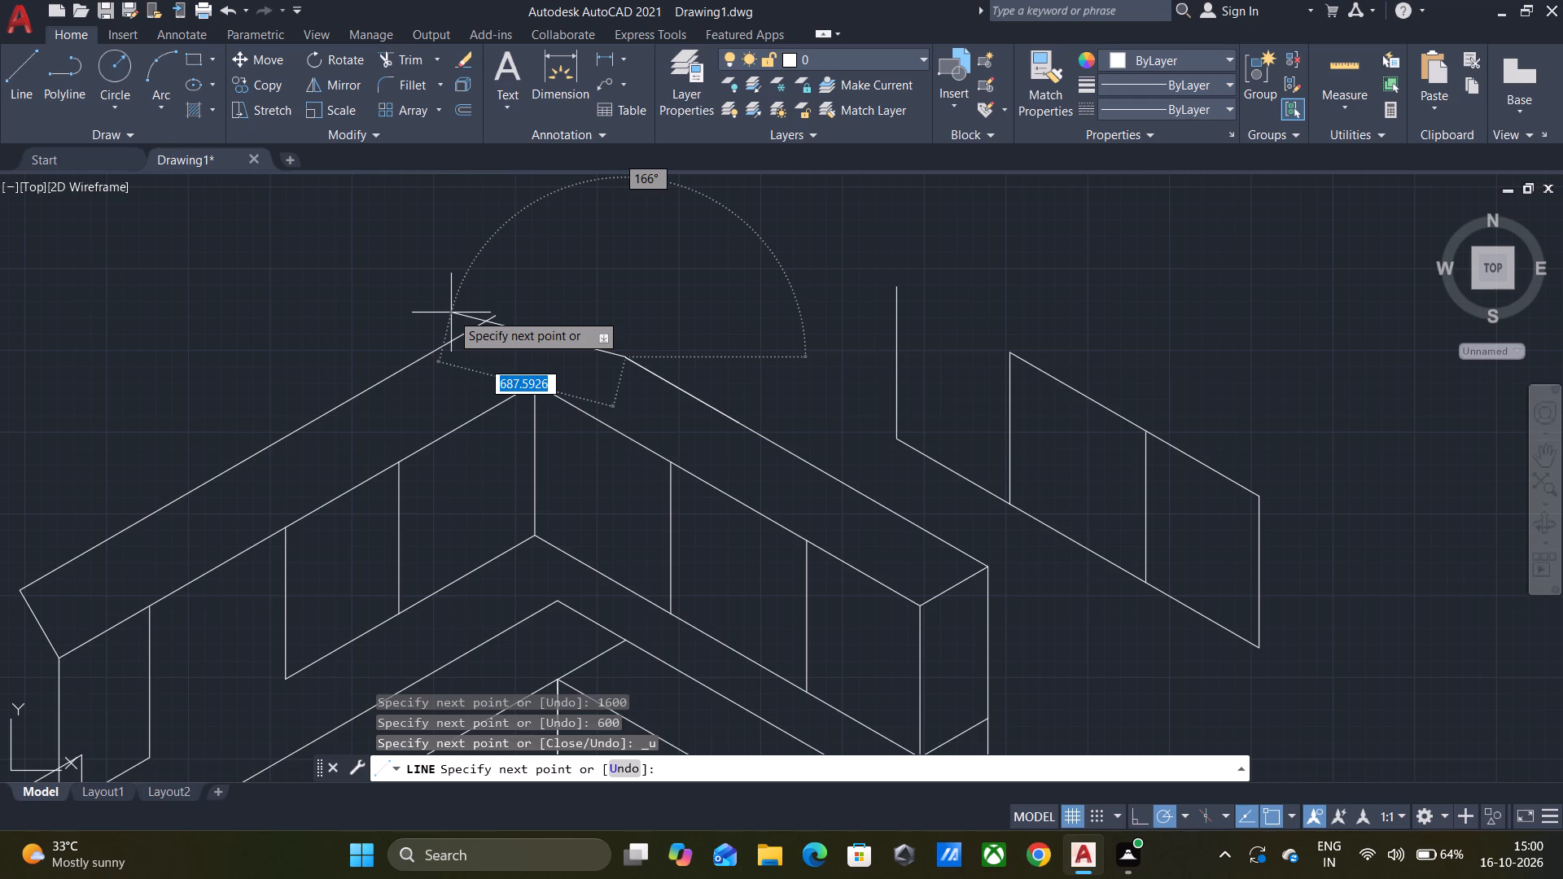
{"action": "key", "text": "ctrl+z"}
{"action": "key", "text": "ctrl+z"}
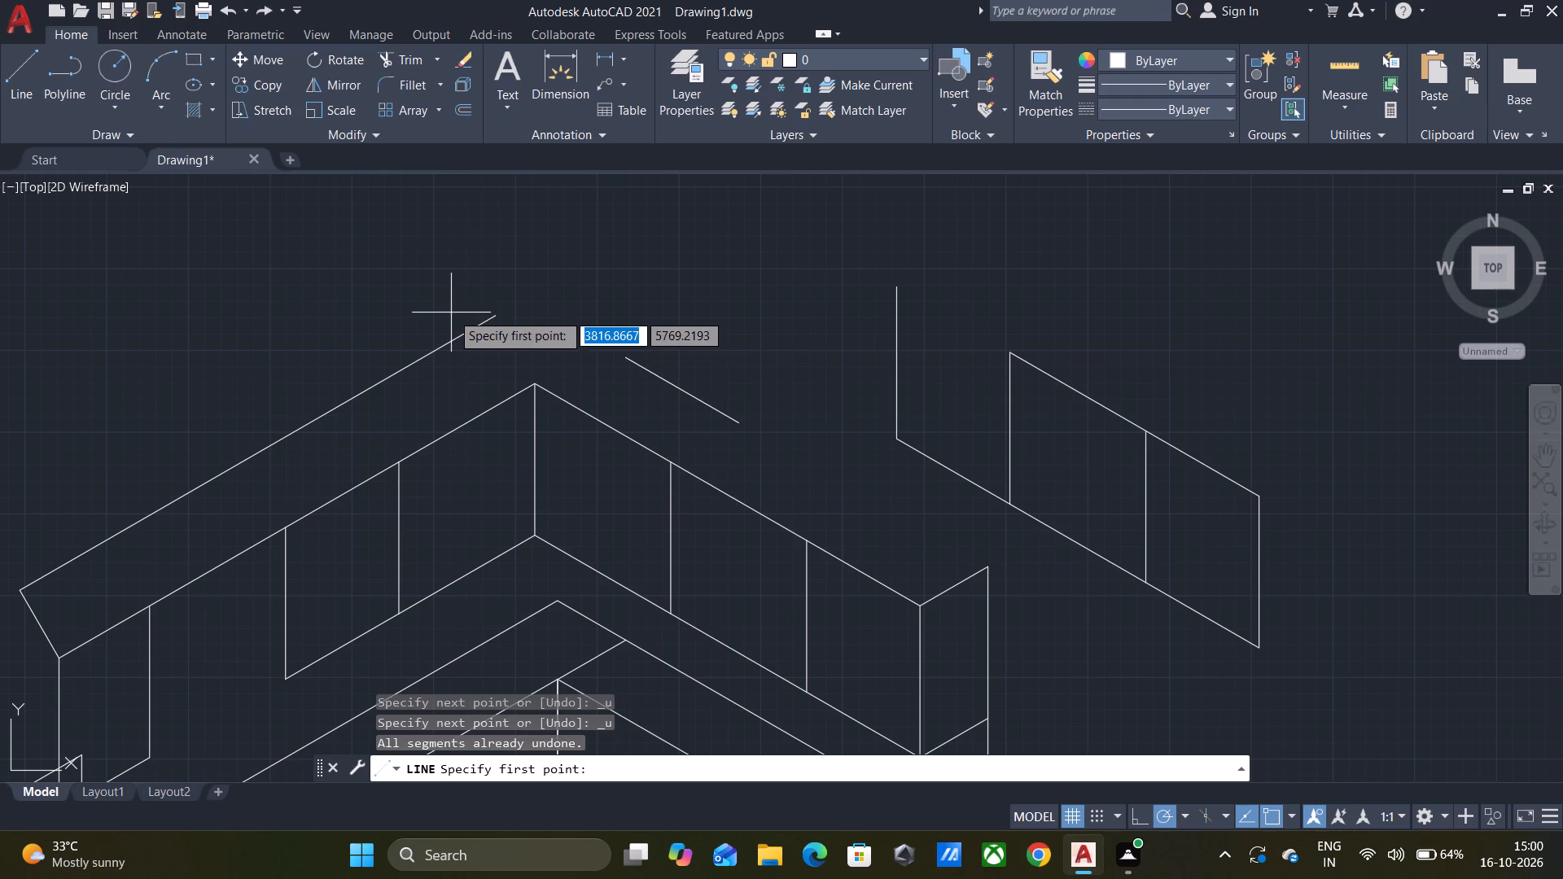
Delete the short loose sloping line behind the upper panel row.
{"action": "left_click", "coordinate": [698, 403]}
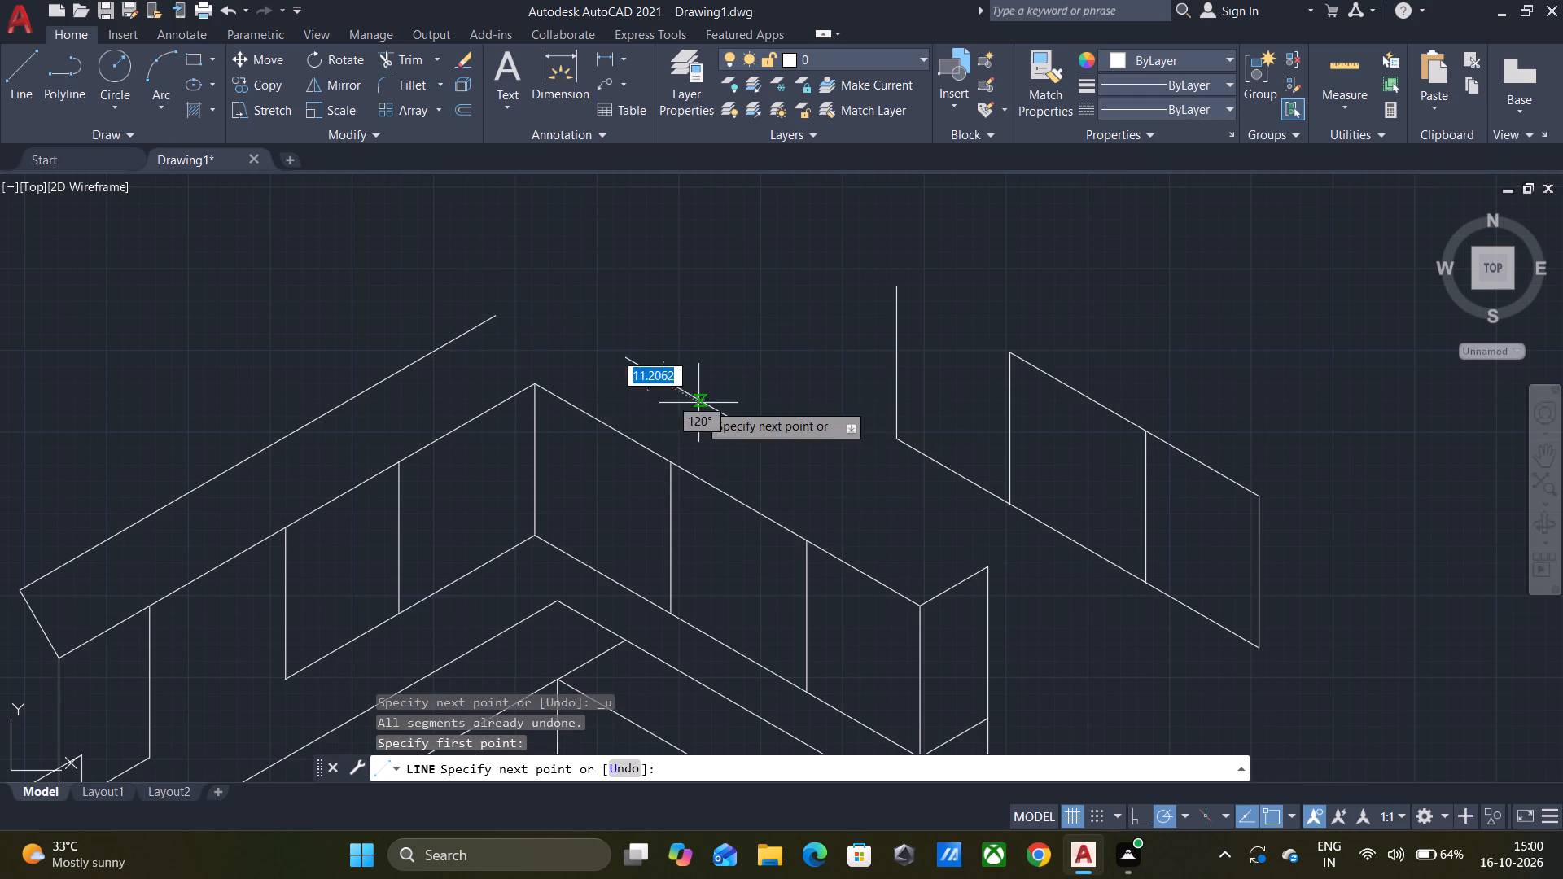
{"action": "key", "text": "Escape"}
{"action": "left_click", "coordinate": [716, 404]}
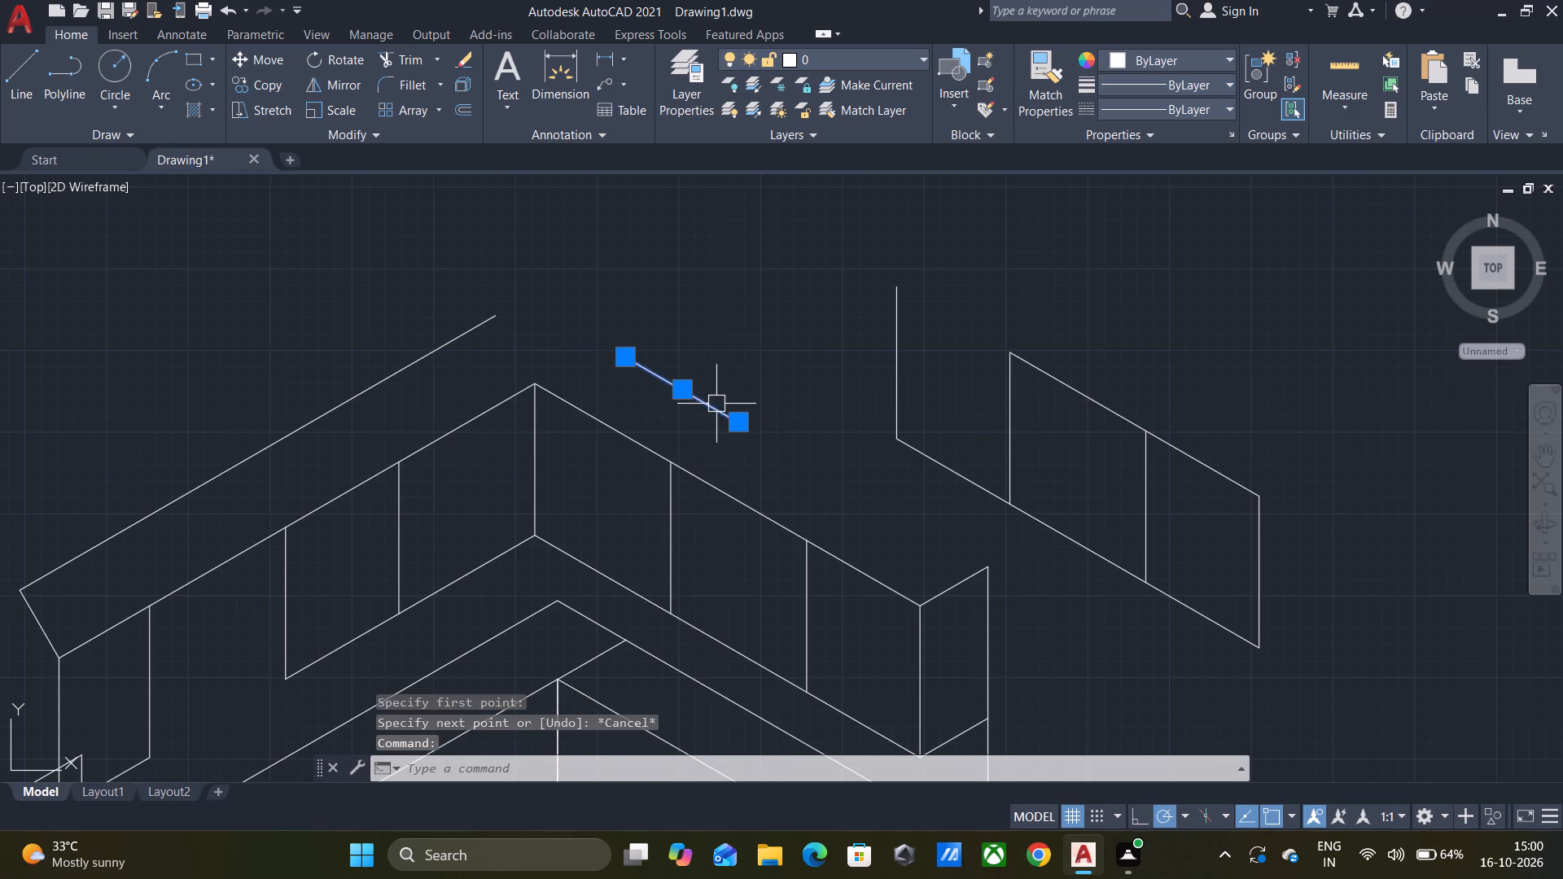
{"action": "key", "text": "Delete"}
Draw the back top edge about 2046 at 150° from the far end's outer corner, and join it to the 2100 line's end.
{"action": "key", "text": "l"}
{"action": "key", "text": "Return"}
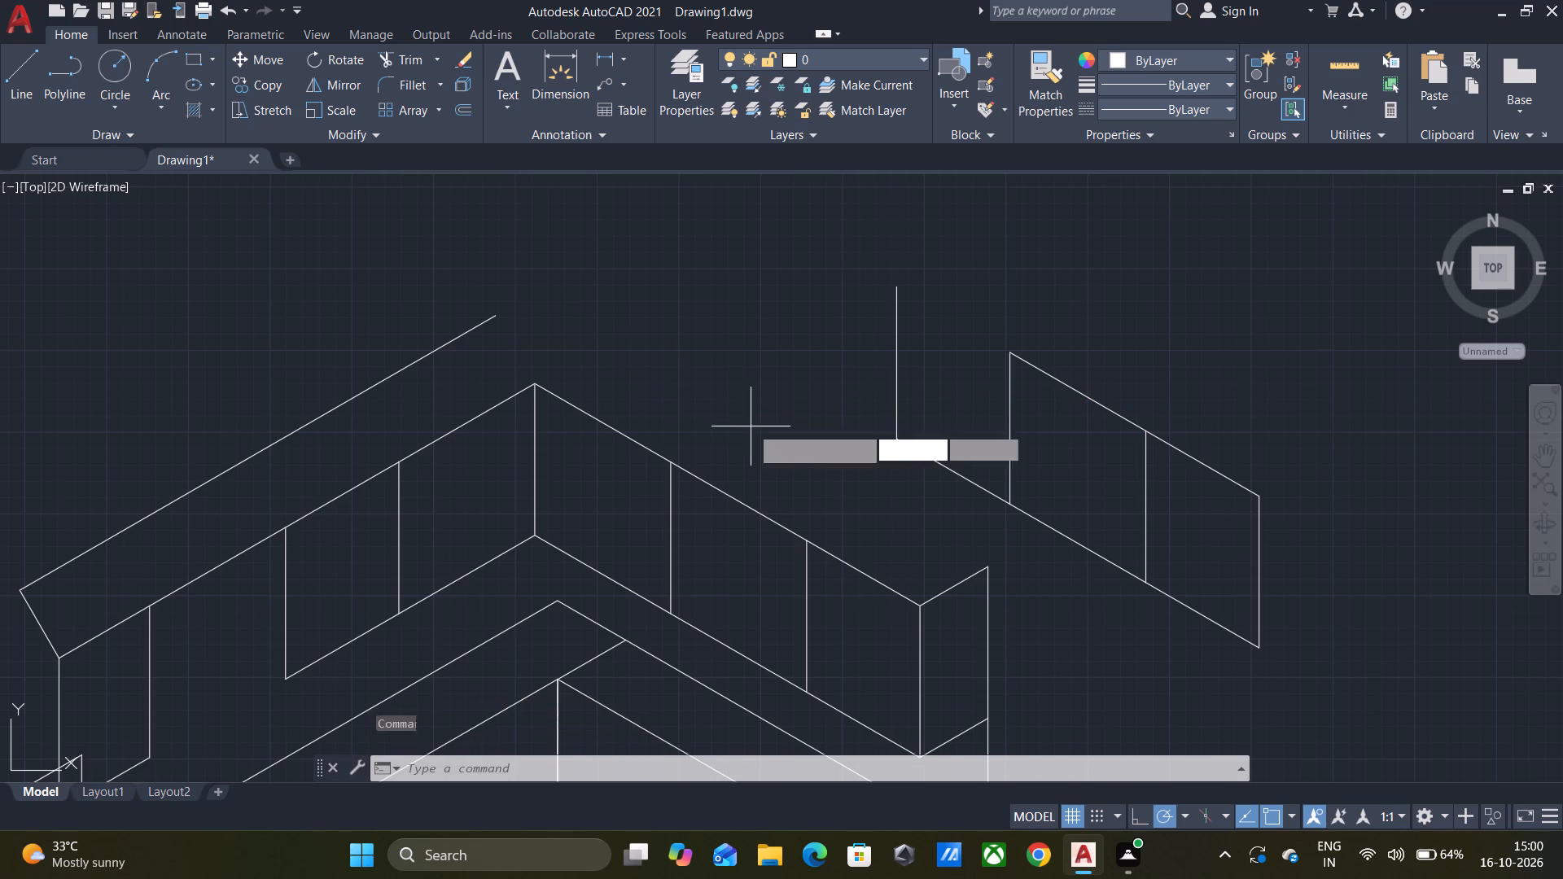
{"action": "left_click", "coordinate": [992, 565]}
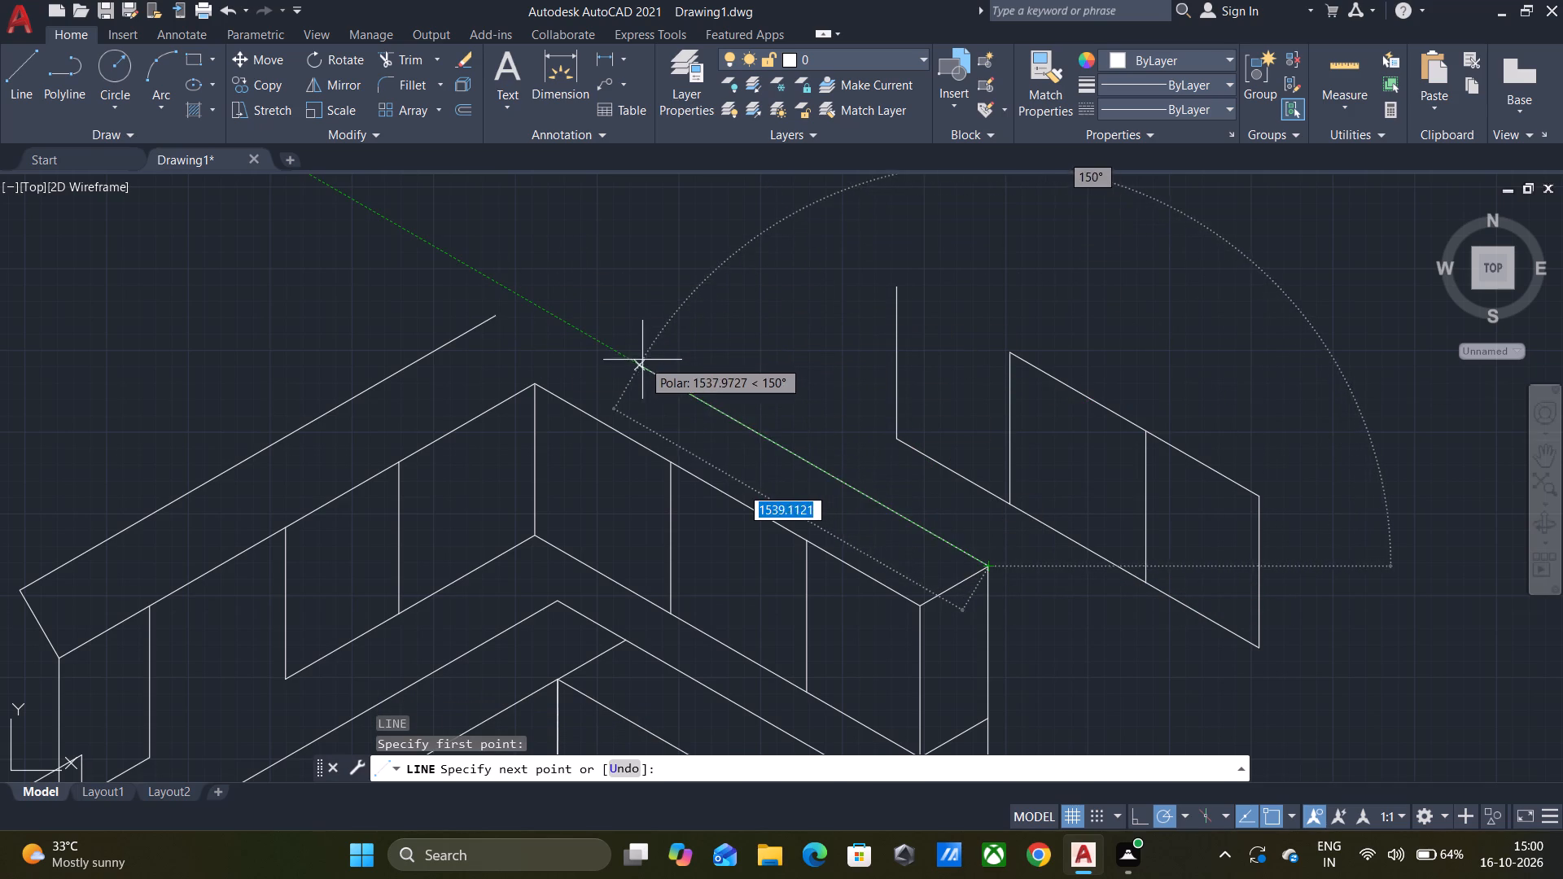
{"action": "left_click", "coordinate": [528, 297]}
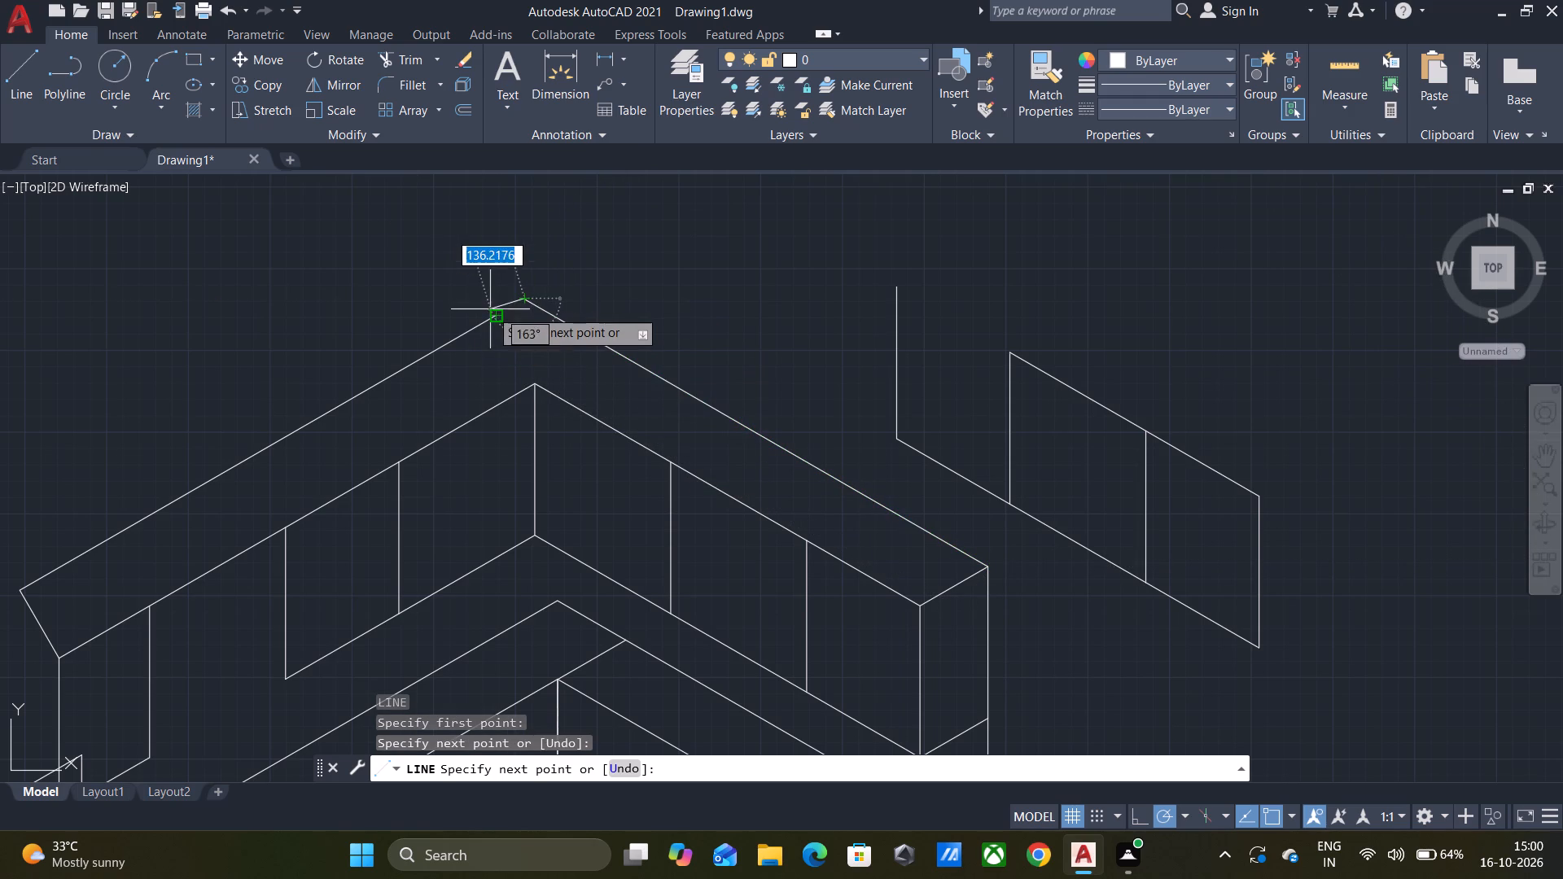
{"action": "left_click", "coordinate": [490, 311]}
{"action": "key", "text": "Escape"}
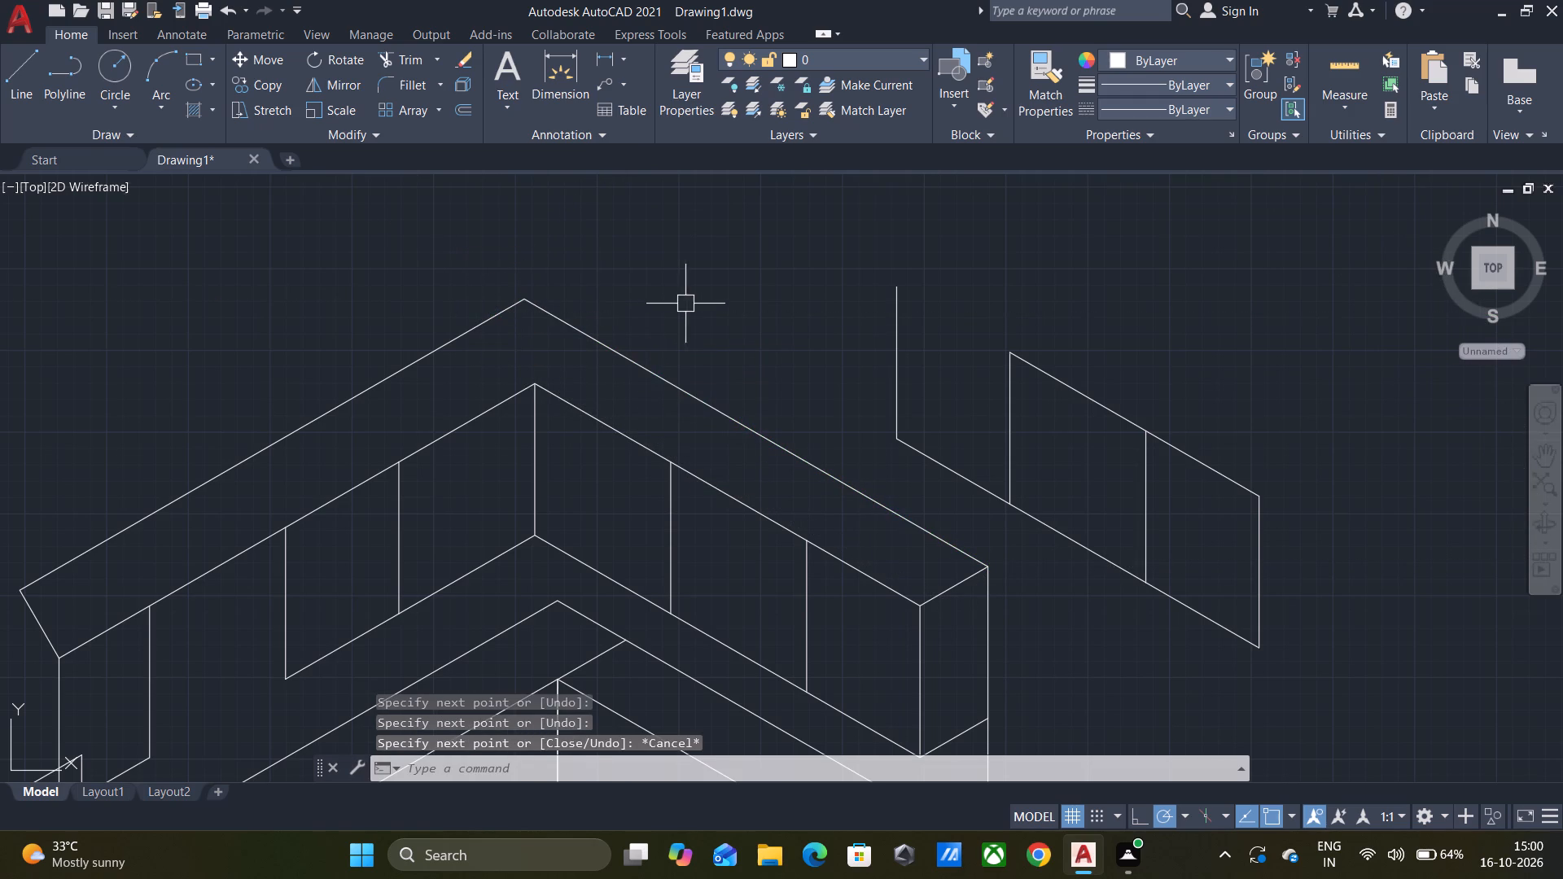
Examine the whole figure, from the upper panel row and its top outline down to the base of the L-shaped block.
{"action": "scroll", "coordinate": [704, 315], "scroll_direction": "down", "scroll_amount": 3}
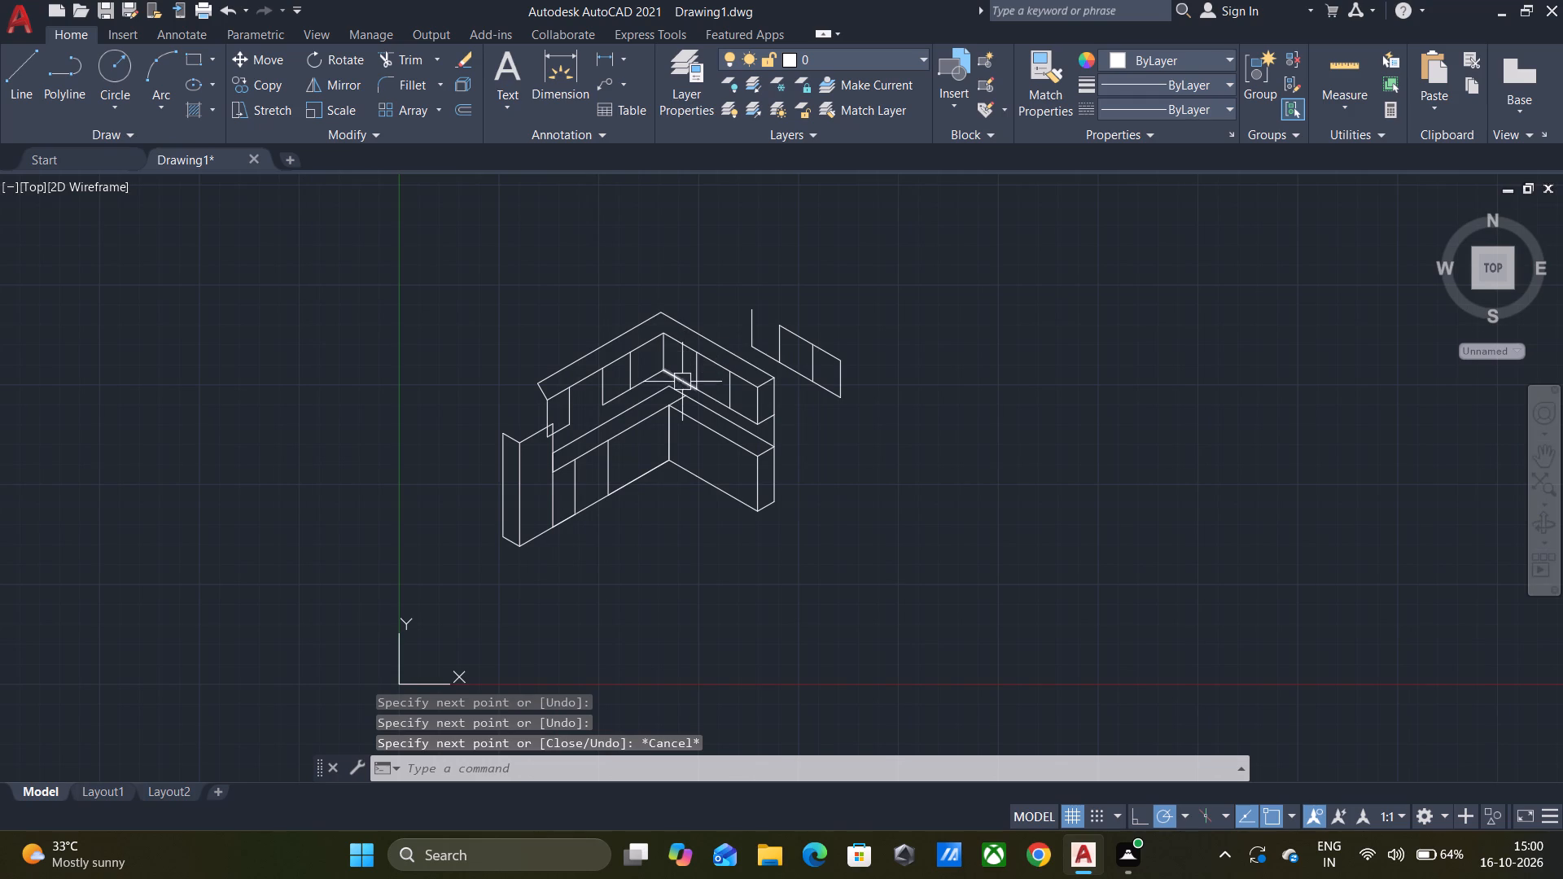
{"action": "scroll", "coordinate": [635, 352], "scroll_direction": "up", "scroll_amount": 1}
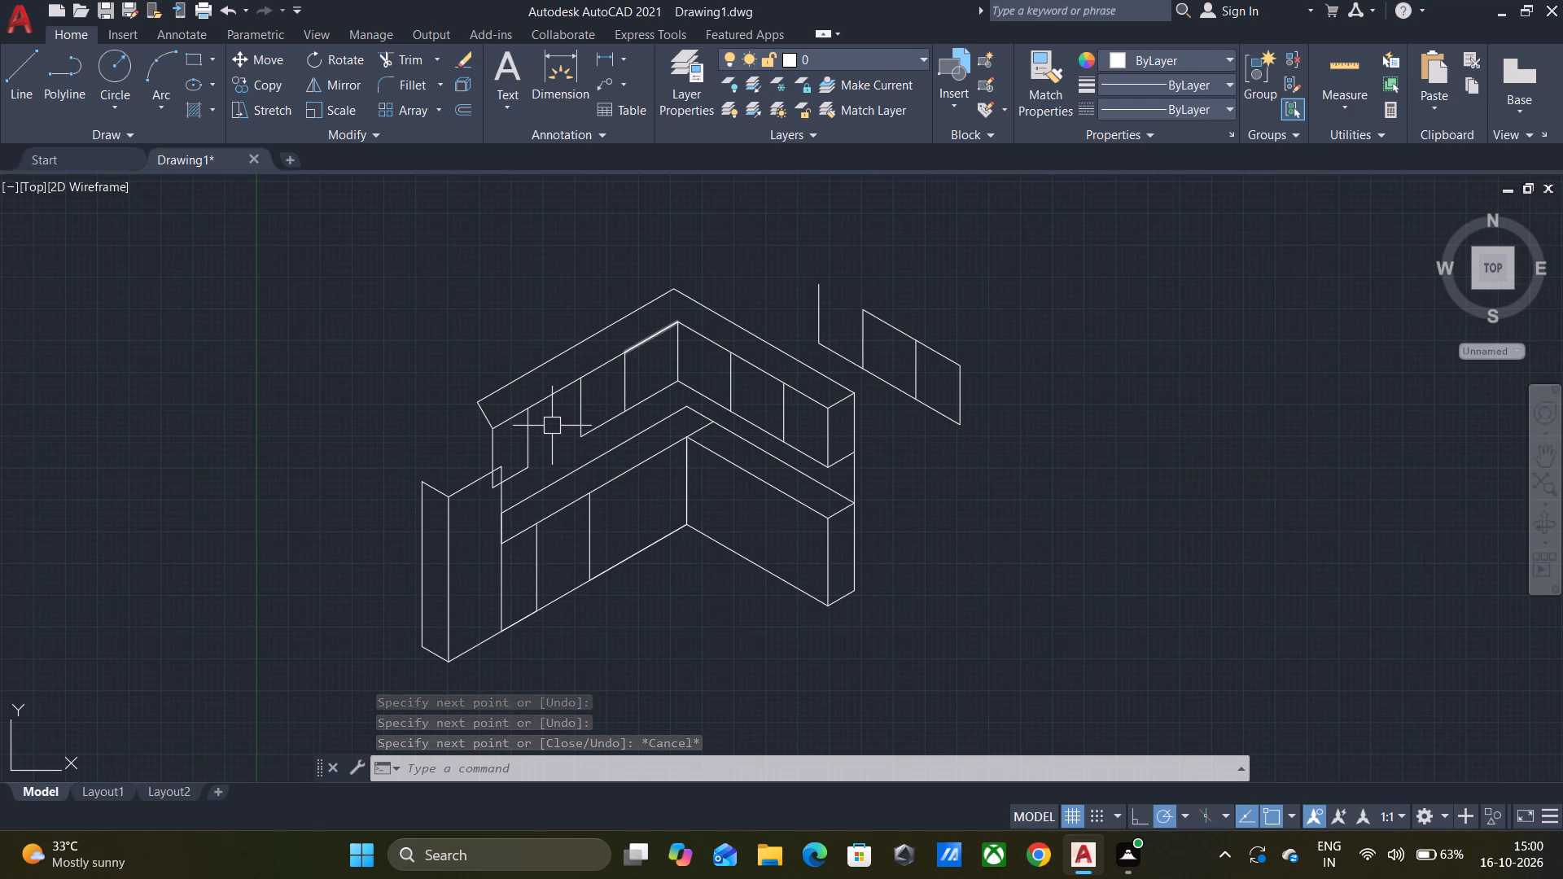
{"action": "scroll", "coordinate": [548, 429], "scroll_direction": "up", "scroll_amount": 2}
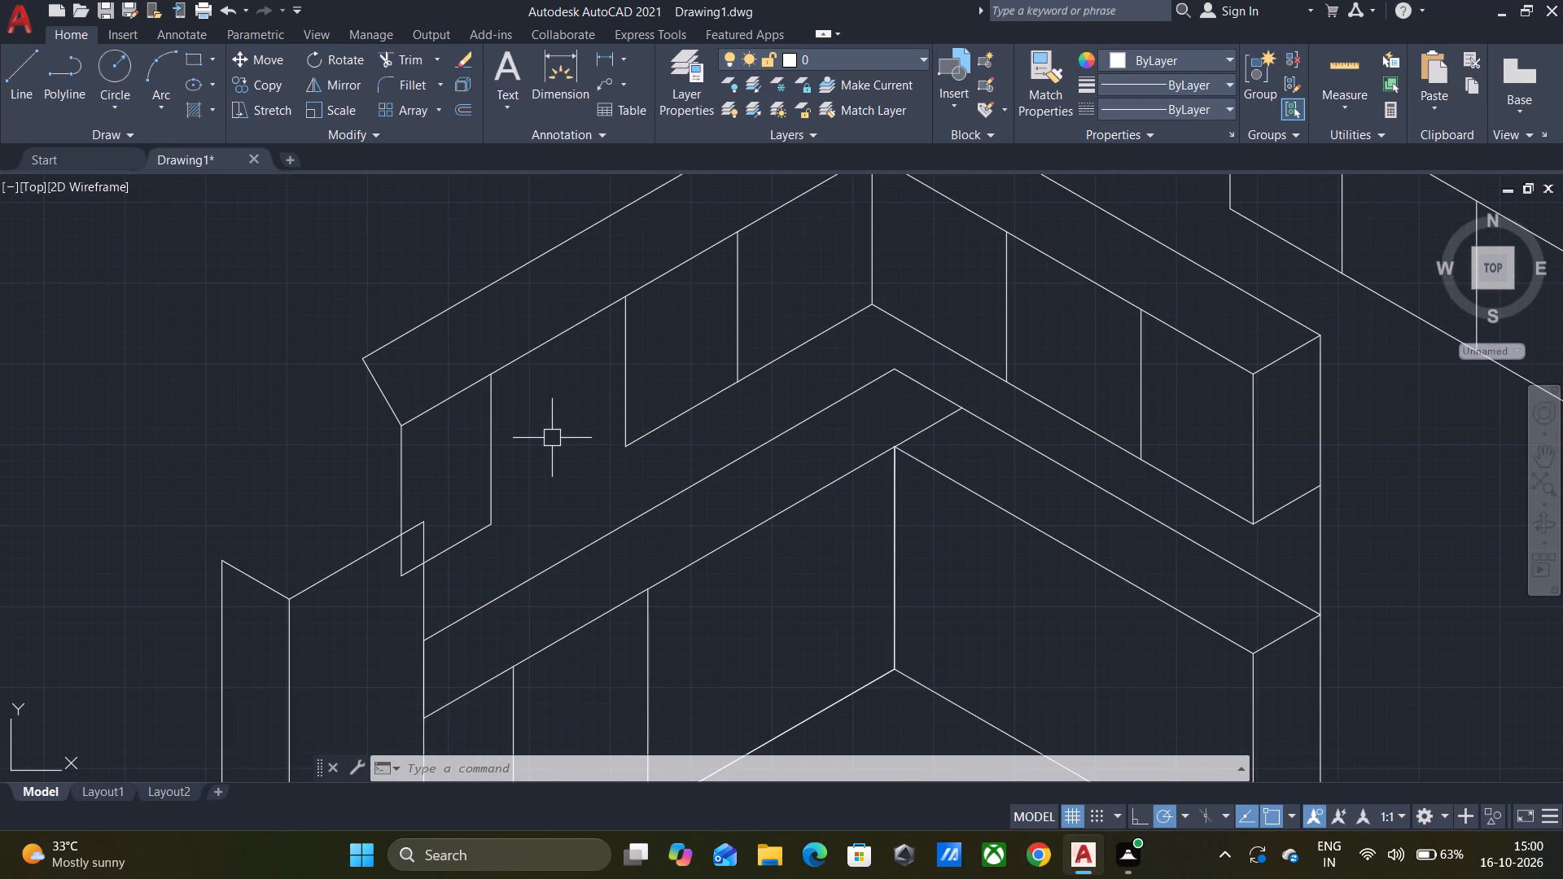
{"action": "middle_click_drag", "start_coordinate": [593, 418], "coordinate": [530, 512]}
{"action": "middle_click_drag", "start_coordinate": [529, 512], "coordinate": [492, 579]}
{"action": "scroll", "coordinate": [492, 579], "scroll_direction": "down", "scroll_amount": 1}
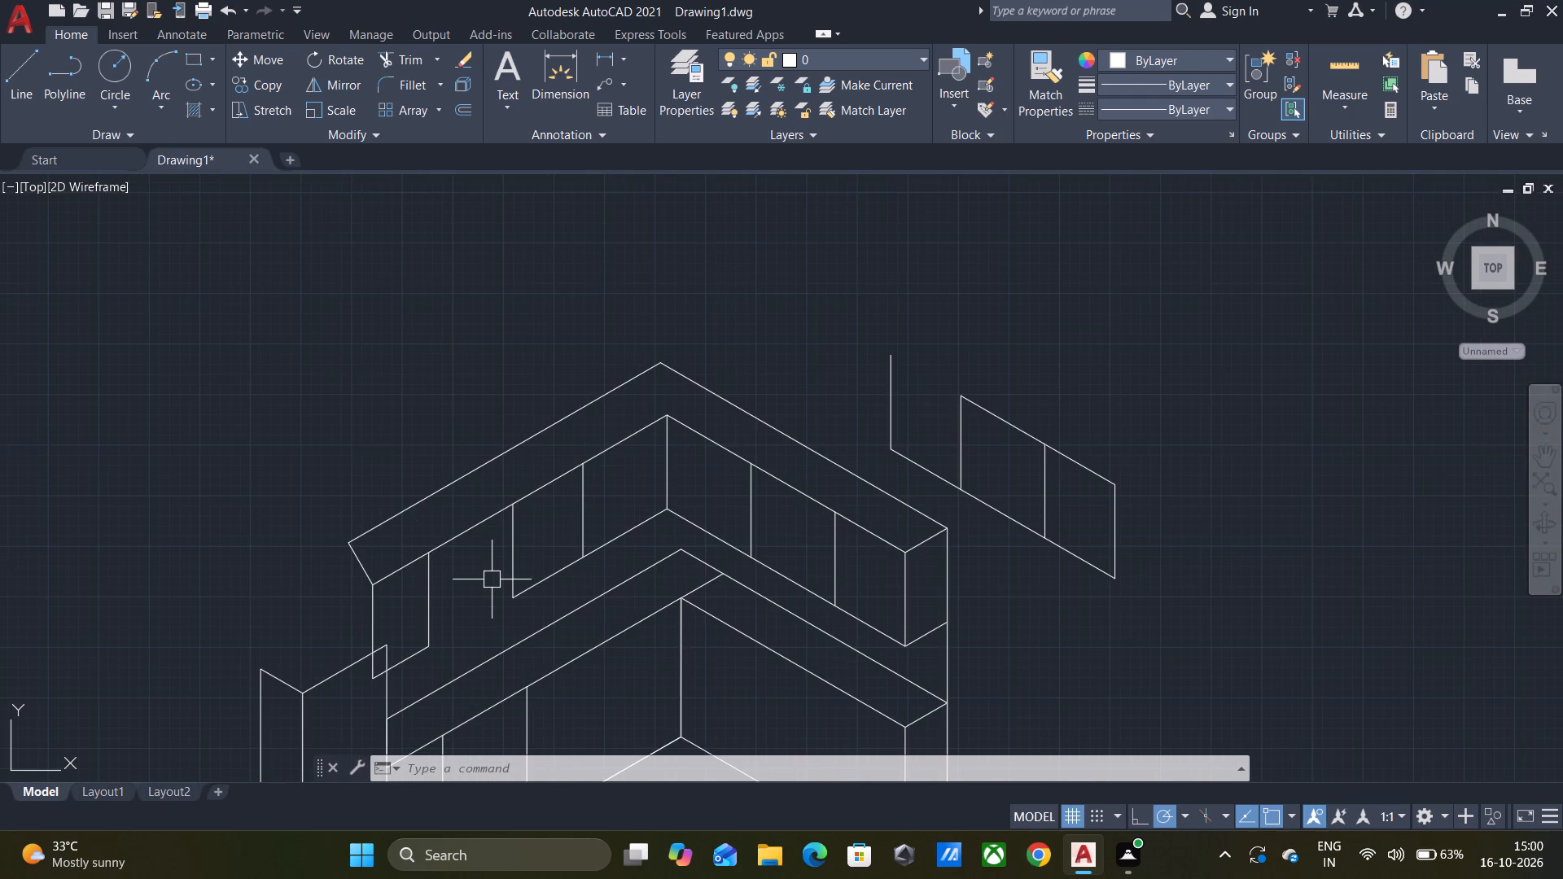
{"action": "middle_click_drag", "start_coordinate": [492, 579], "coordinate": [523, 471]}
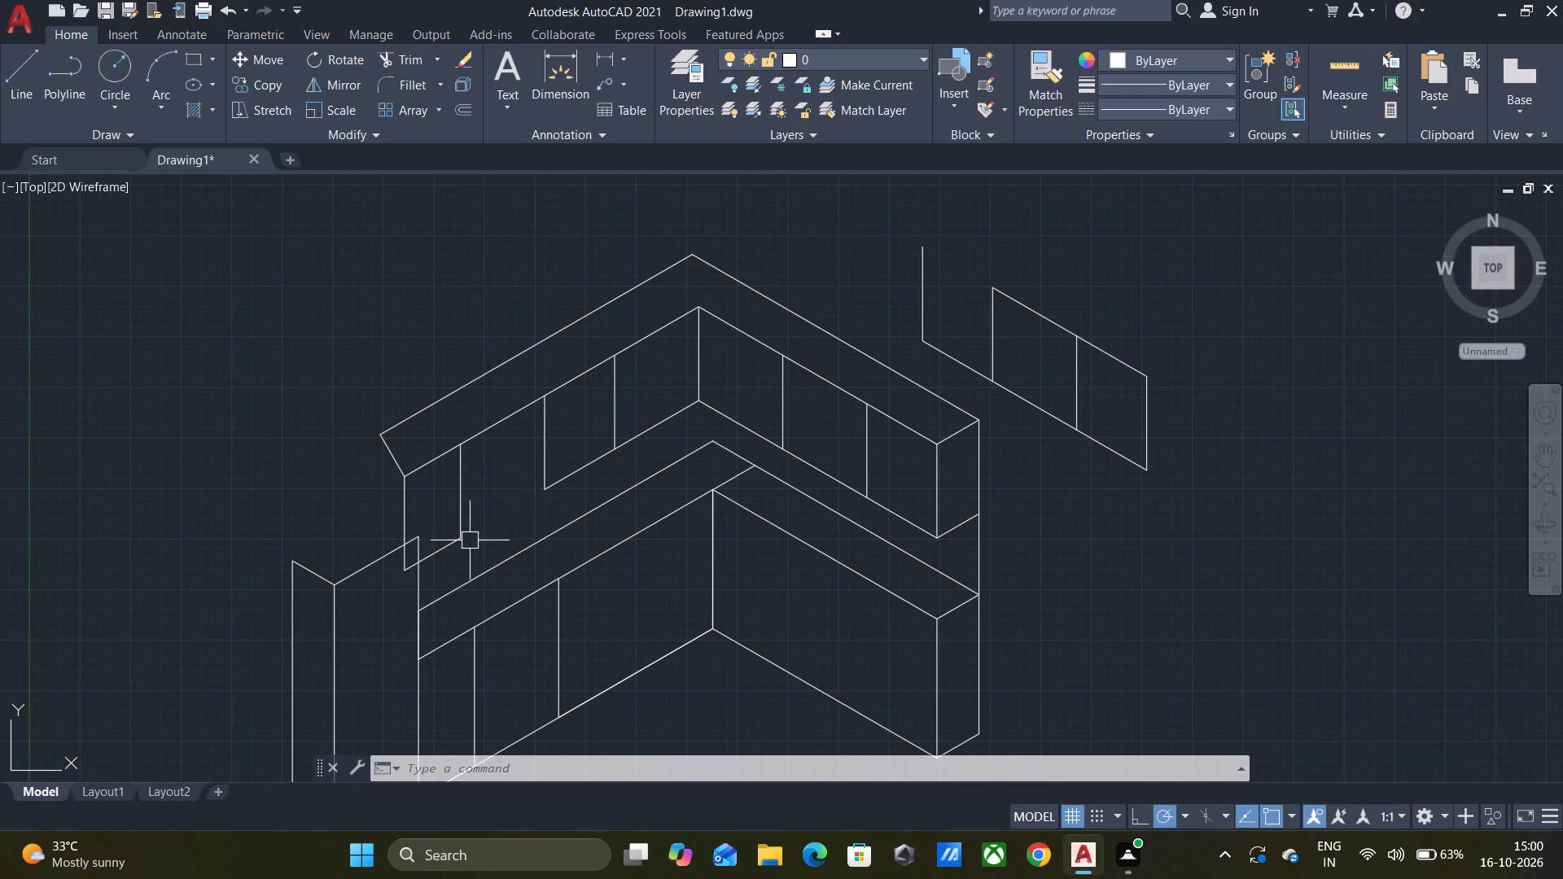
{"action": "middle_click_drag", "start_coordinate": [514, 518], "coordinate": [514, 499]}
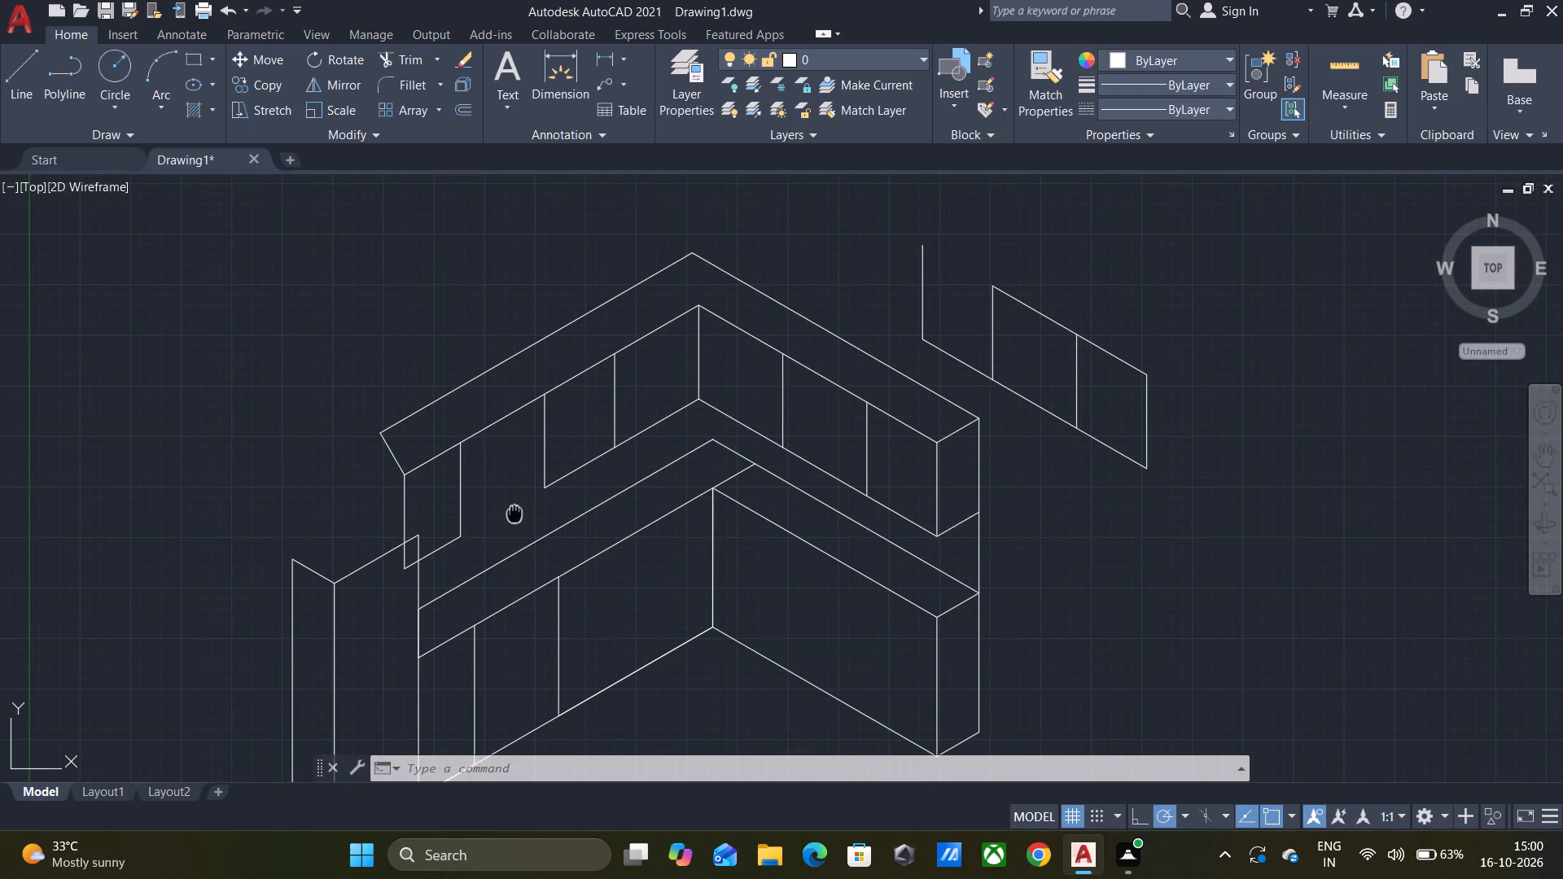
{"action": "middle_click_drag", "start_coordinate": [514, 499], "coordinate": [513, 465]}
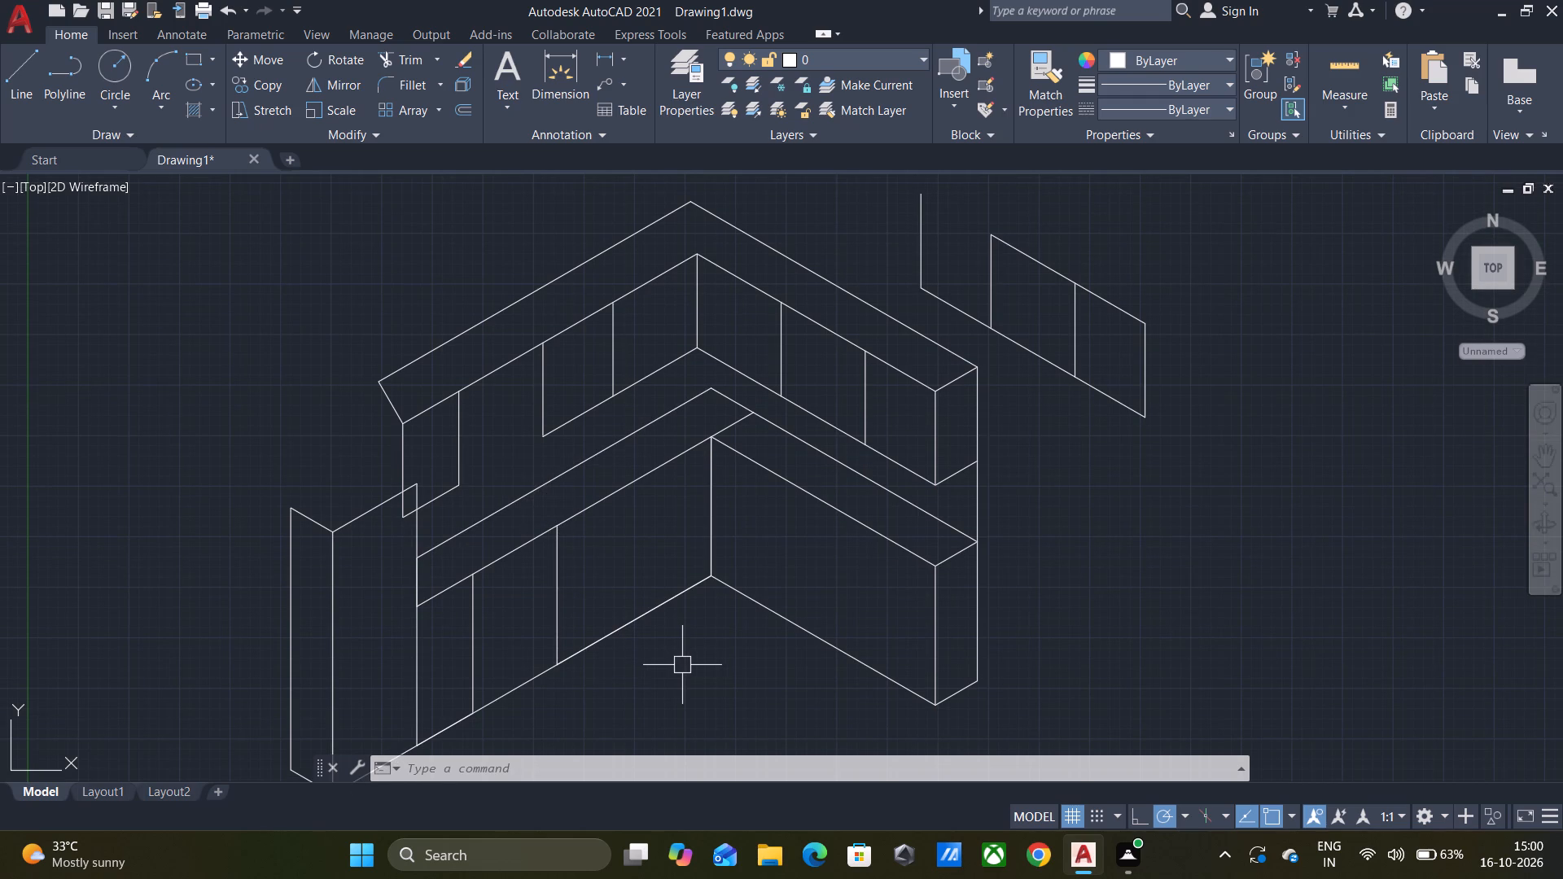
{"action": "middle_click_drag", "start_coordinate": [693, 689], "coordinate": [704, 553]}
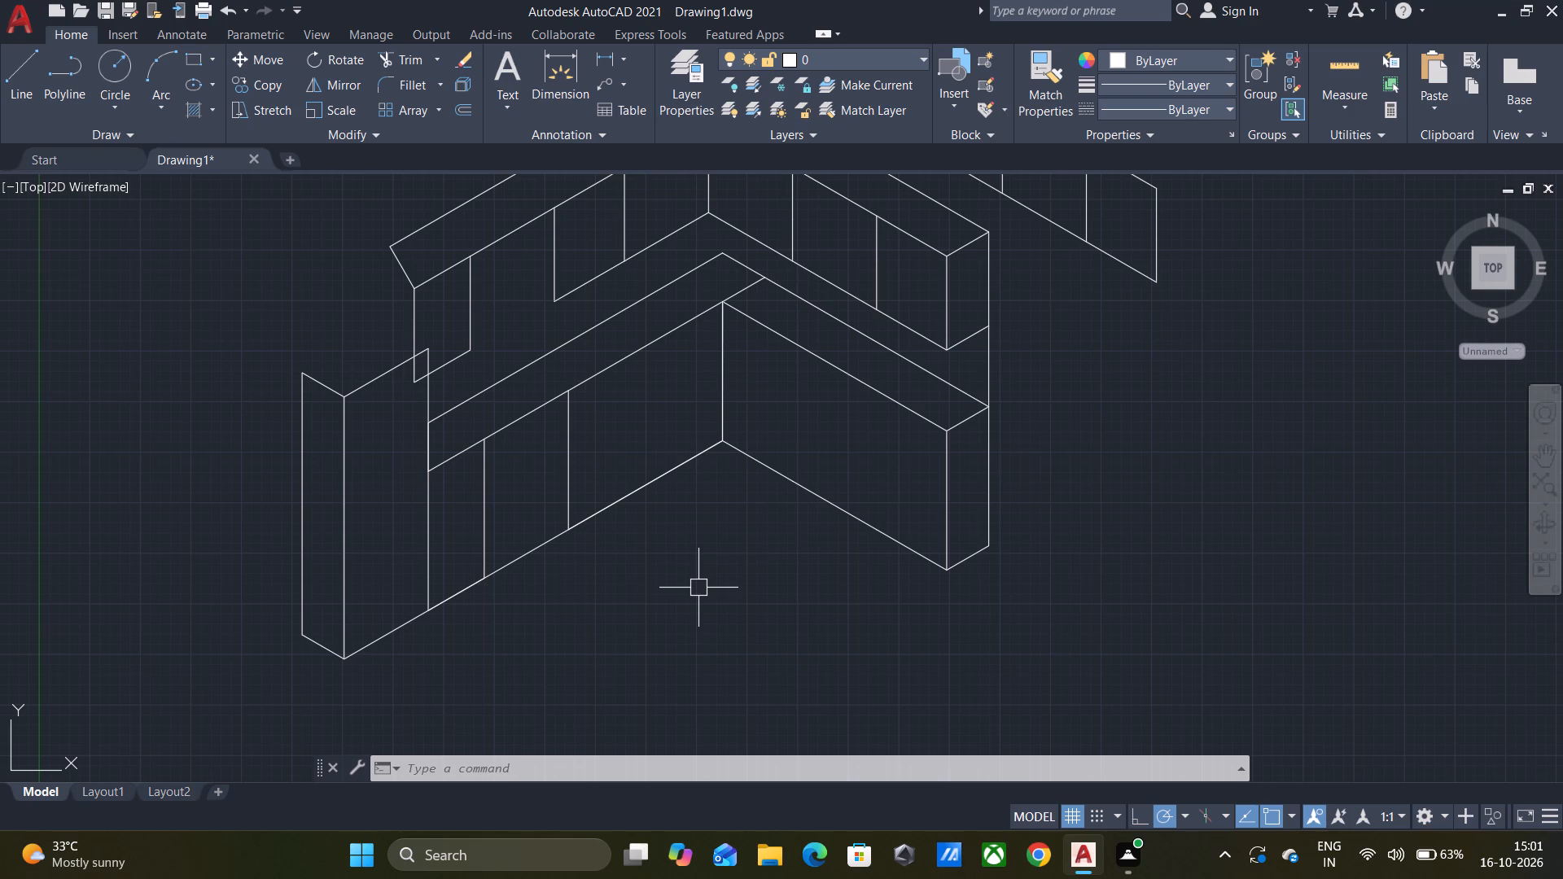
Start the Offset command.
{"action": "key", "text": "Escape"}
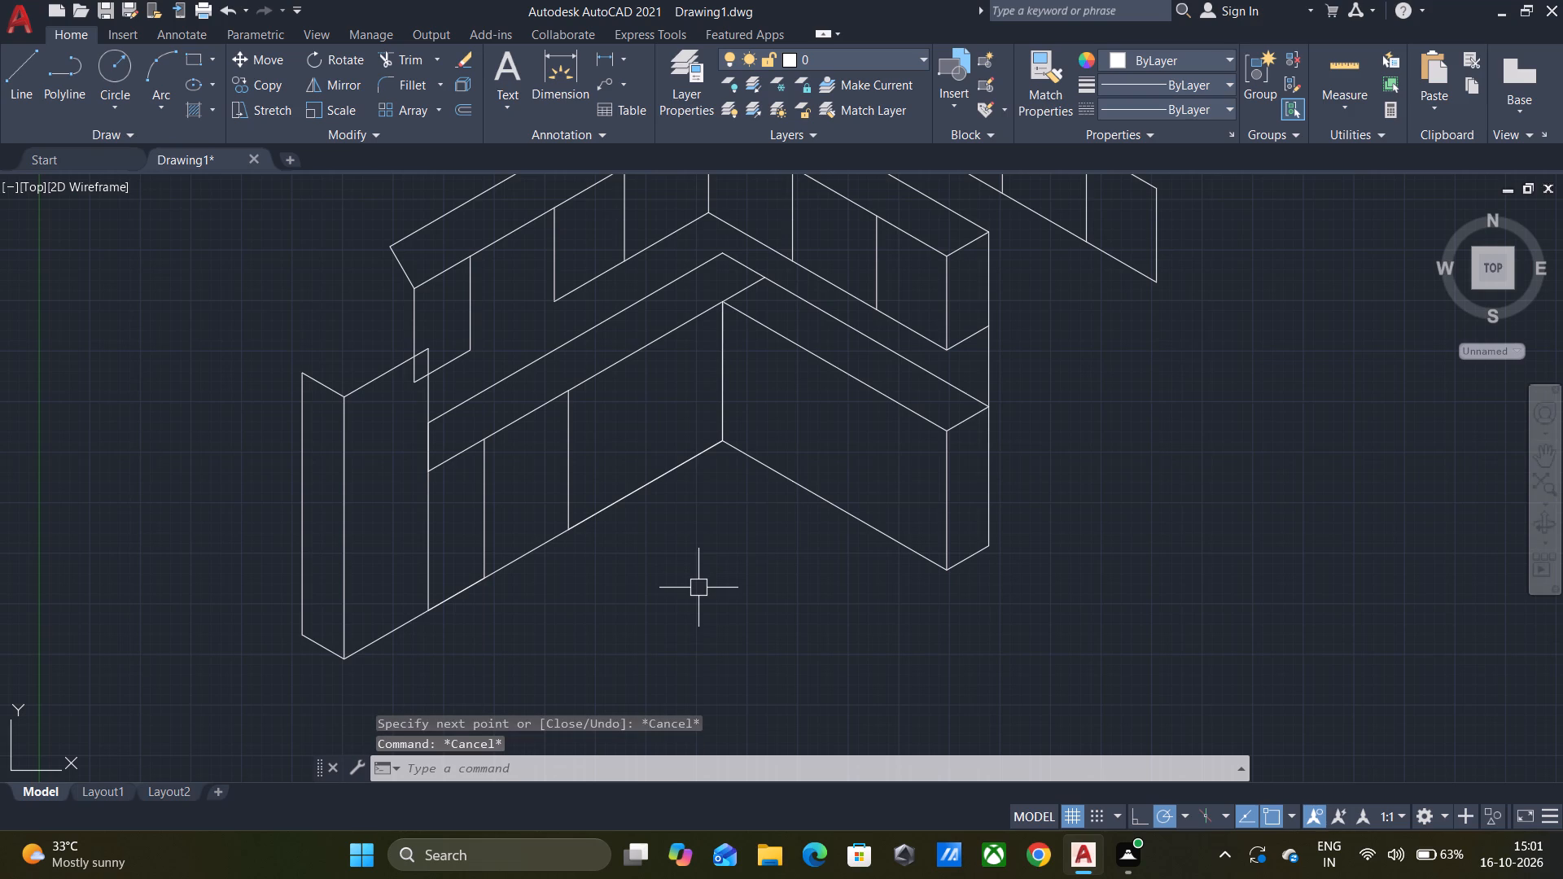
{"action": "key", "text": "o"}
{"action": "key", "text": "Return"}
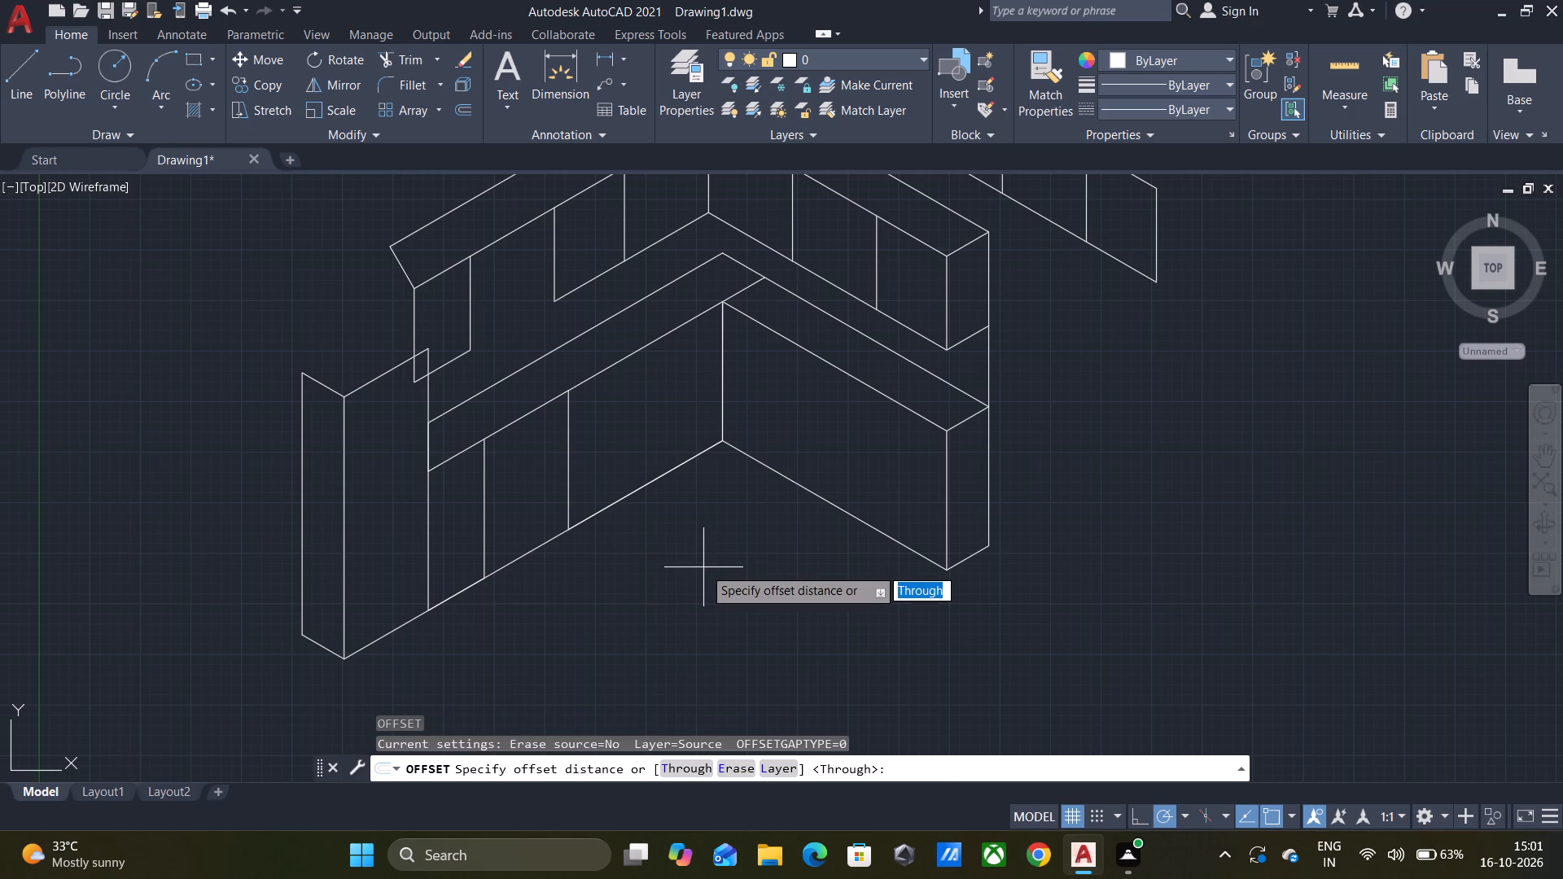
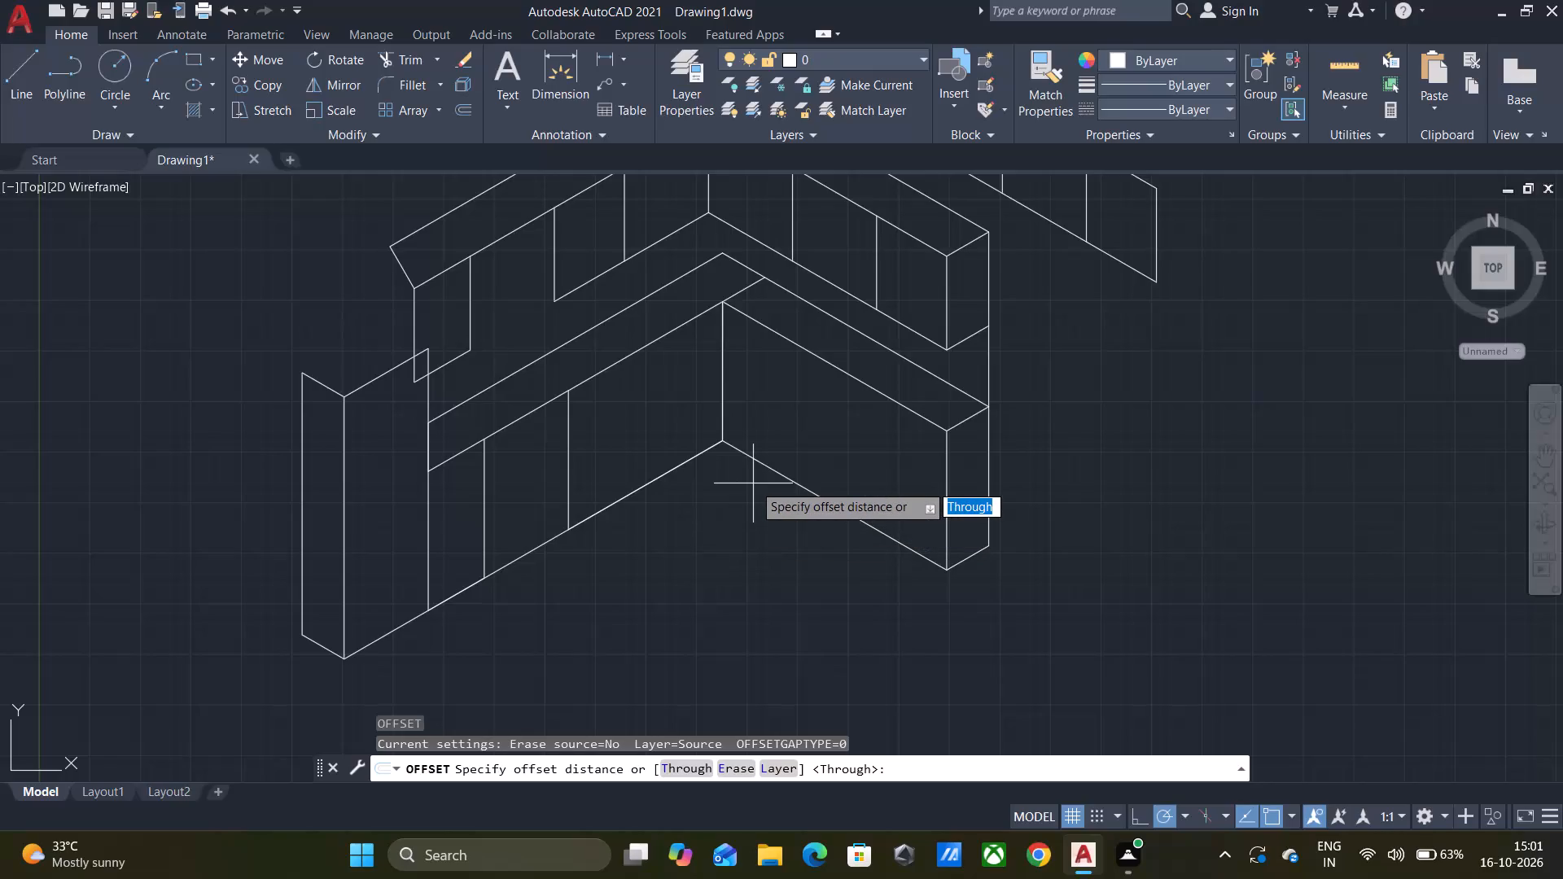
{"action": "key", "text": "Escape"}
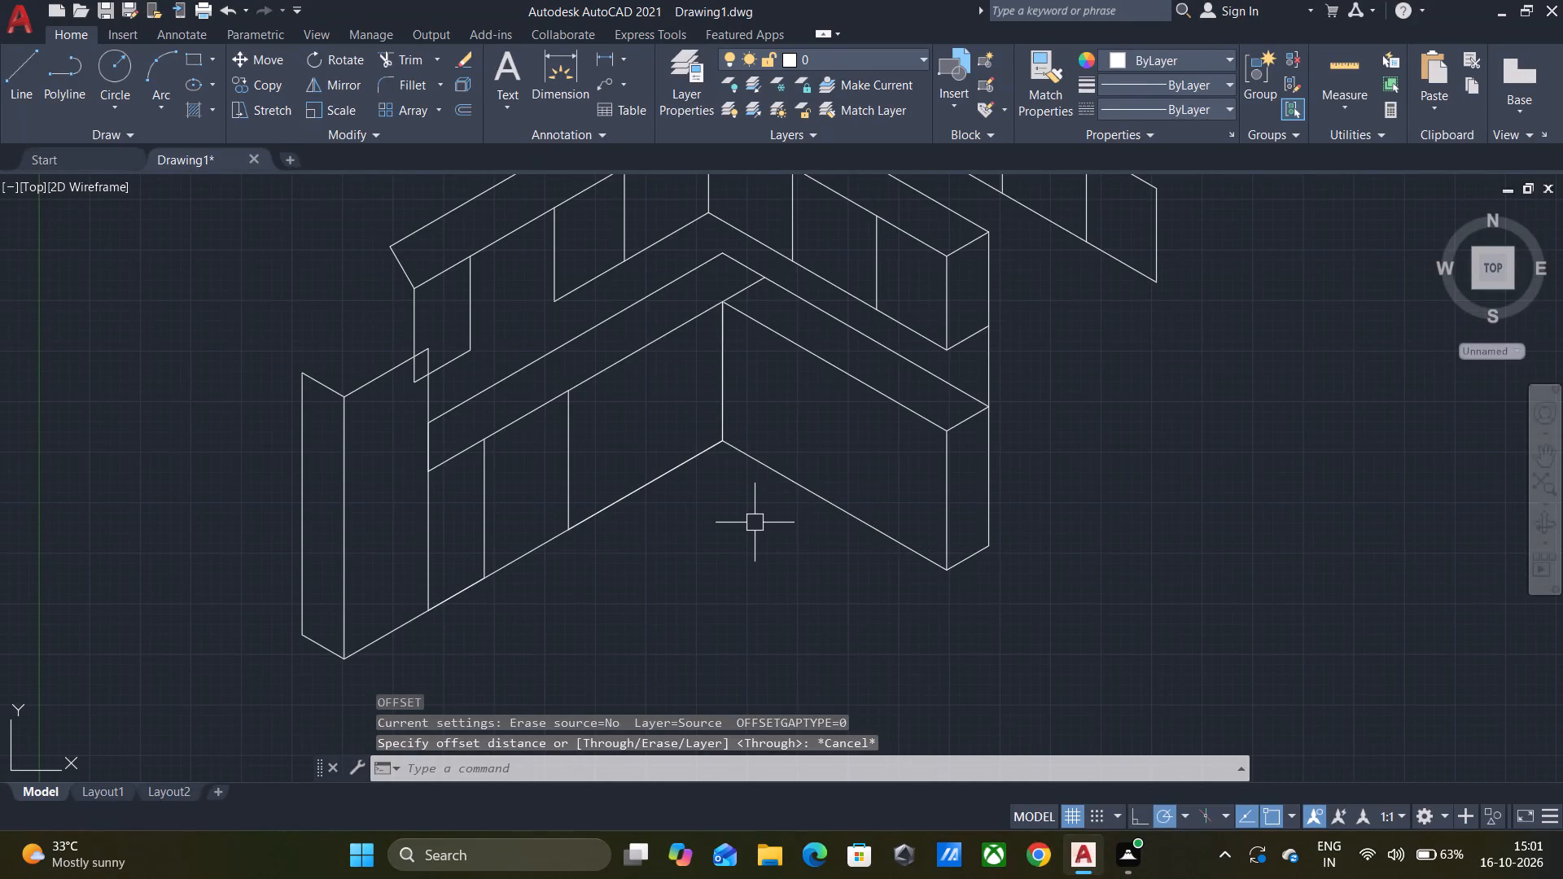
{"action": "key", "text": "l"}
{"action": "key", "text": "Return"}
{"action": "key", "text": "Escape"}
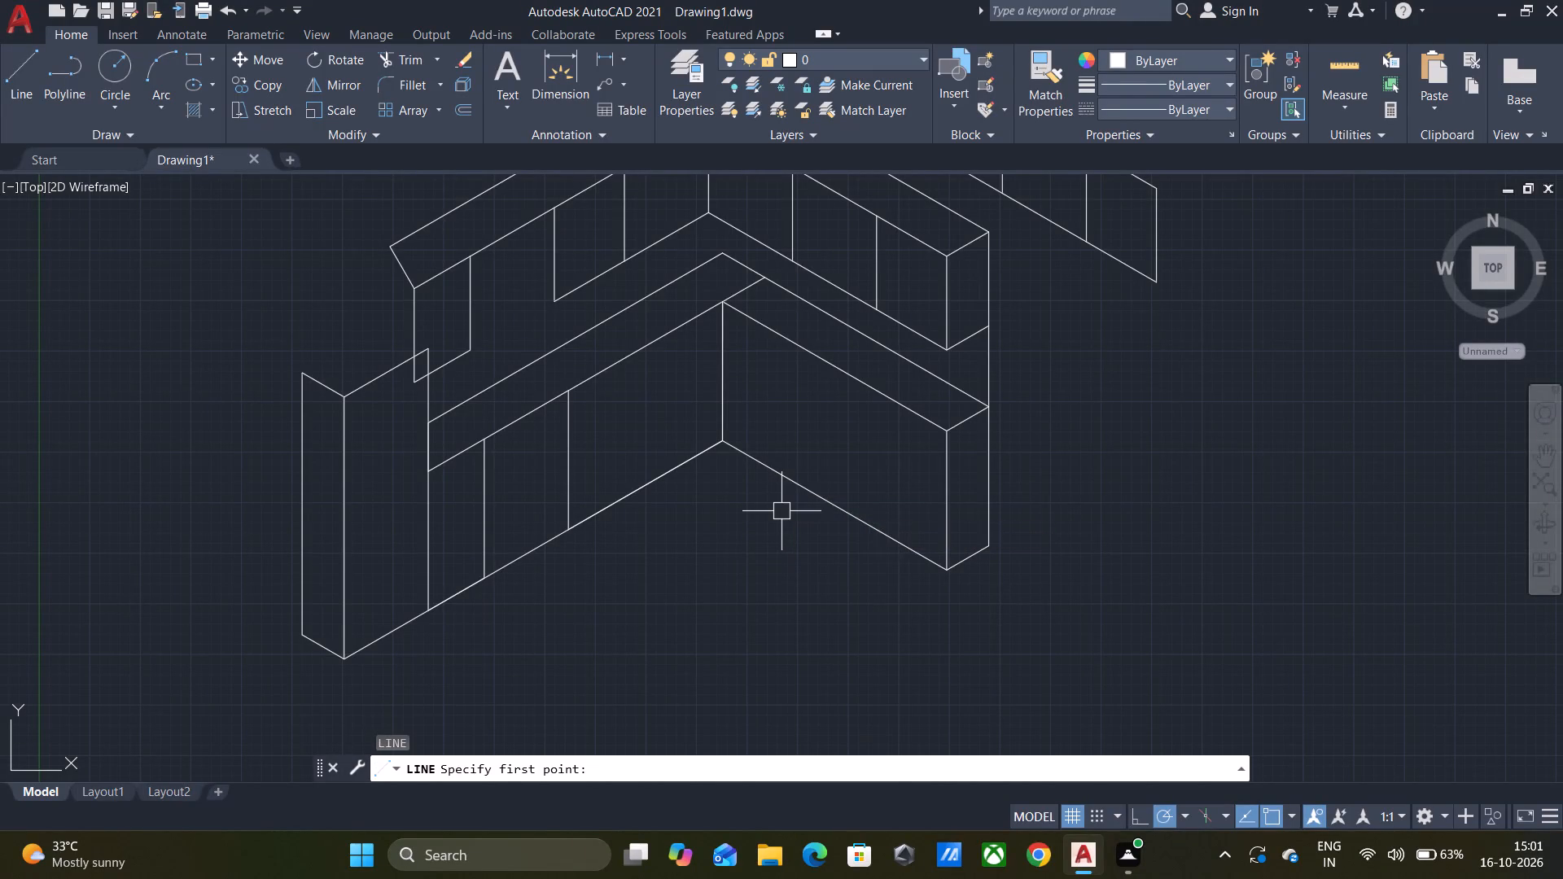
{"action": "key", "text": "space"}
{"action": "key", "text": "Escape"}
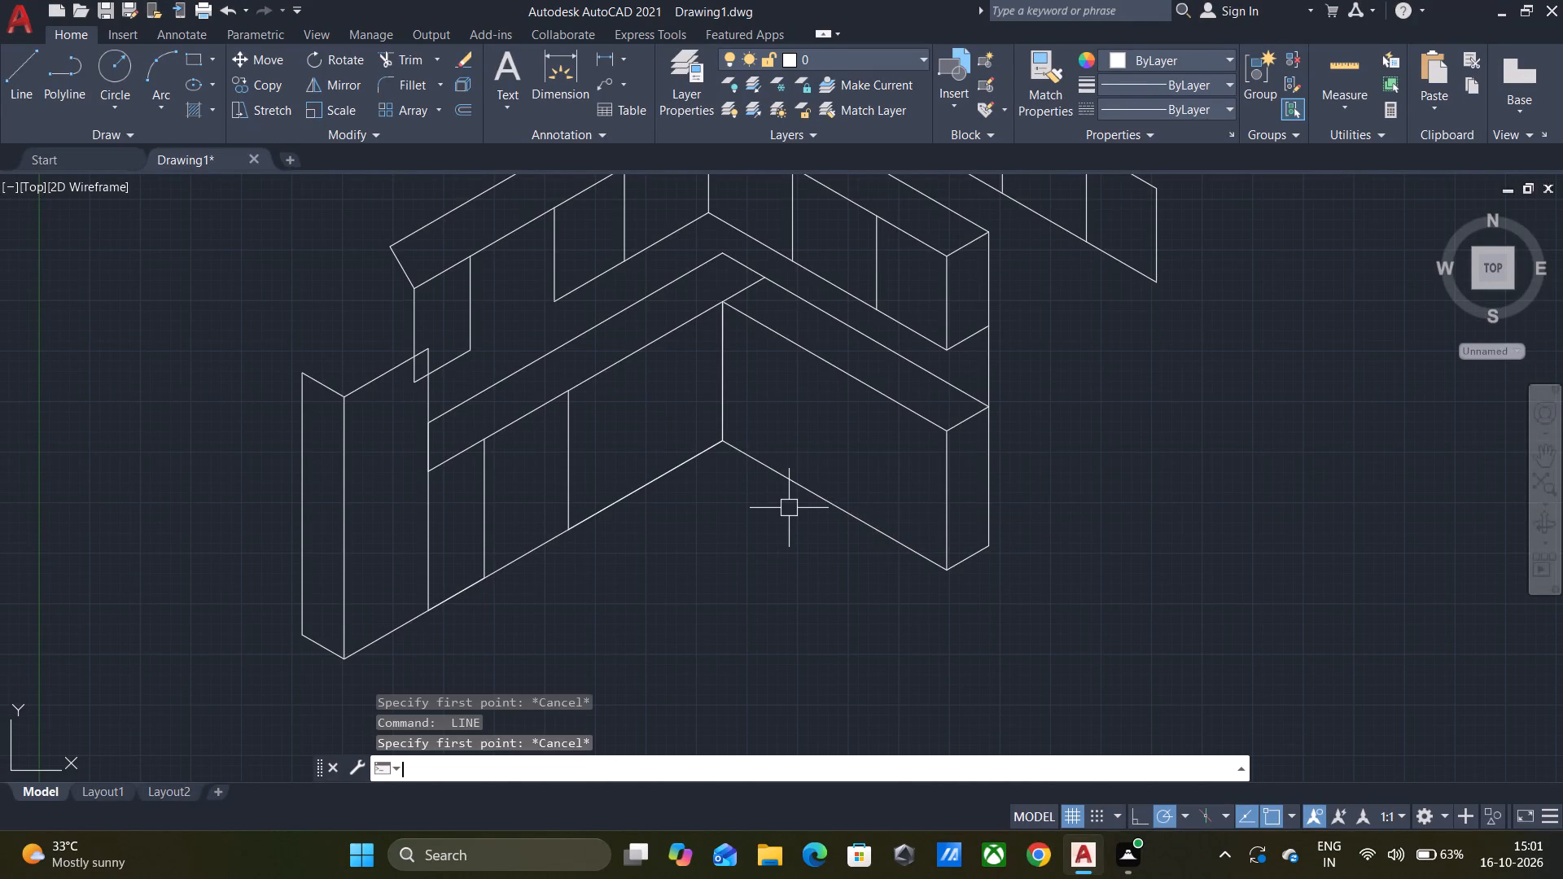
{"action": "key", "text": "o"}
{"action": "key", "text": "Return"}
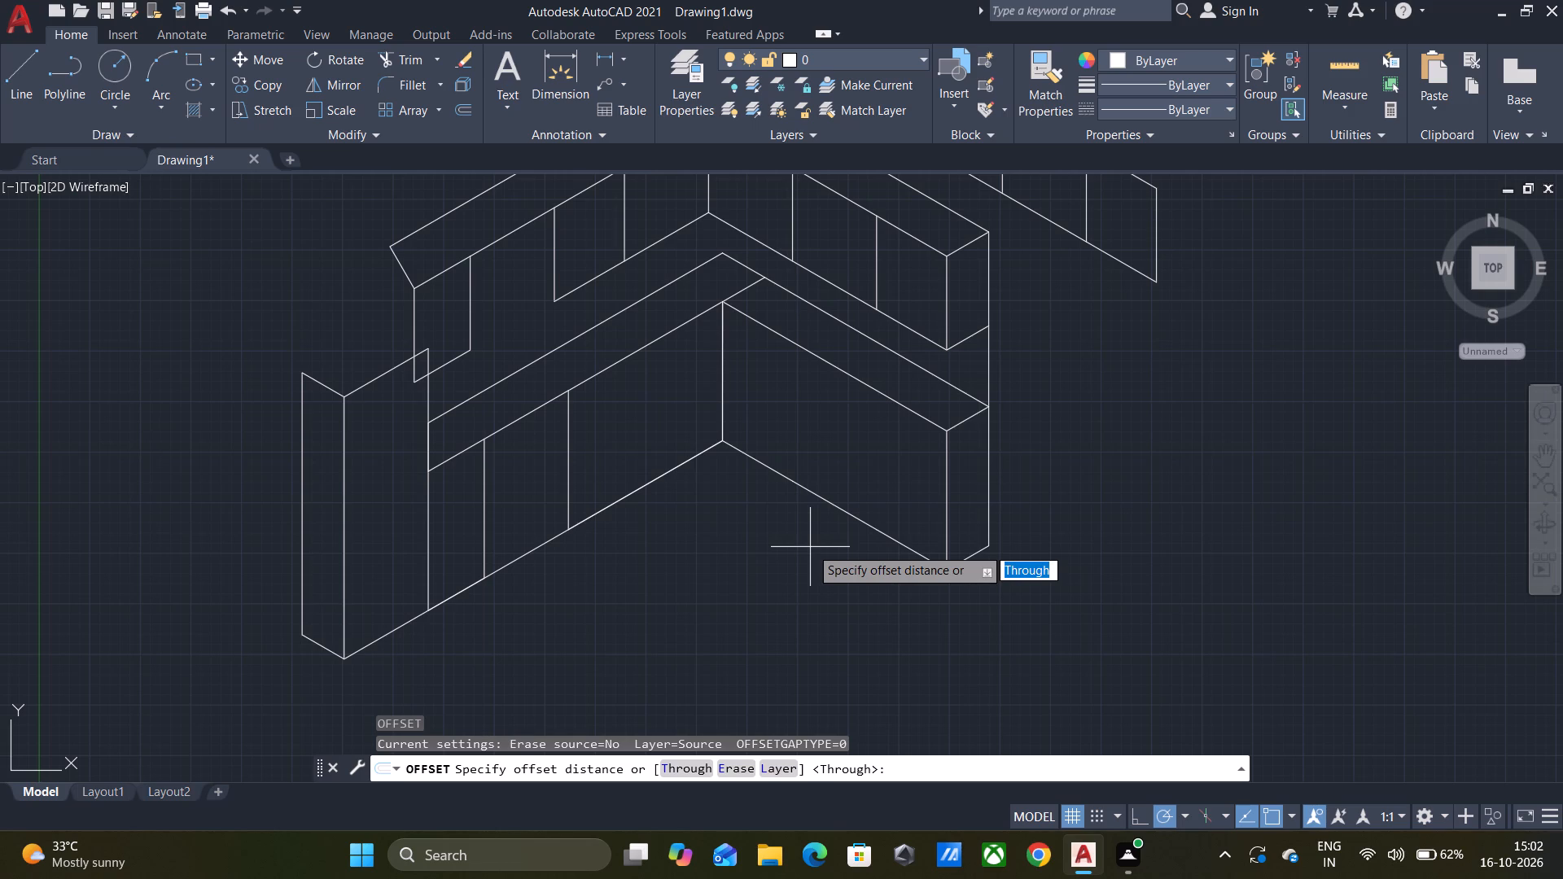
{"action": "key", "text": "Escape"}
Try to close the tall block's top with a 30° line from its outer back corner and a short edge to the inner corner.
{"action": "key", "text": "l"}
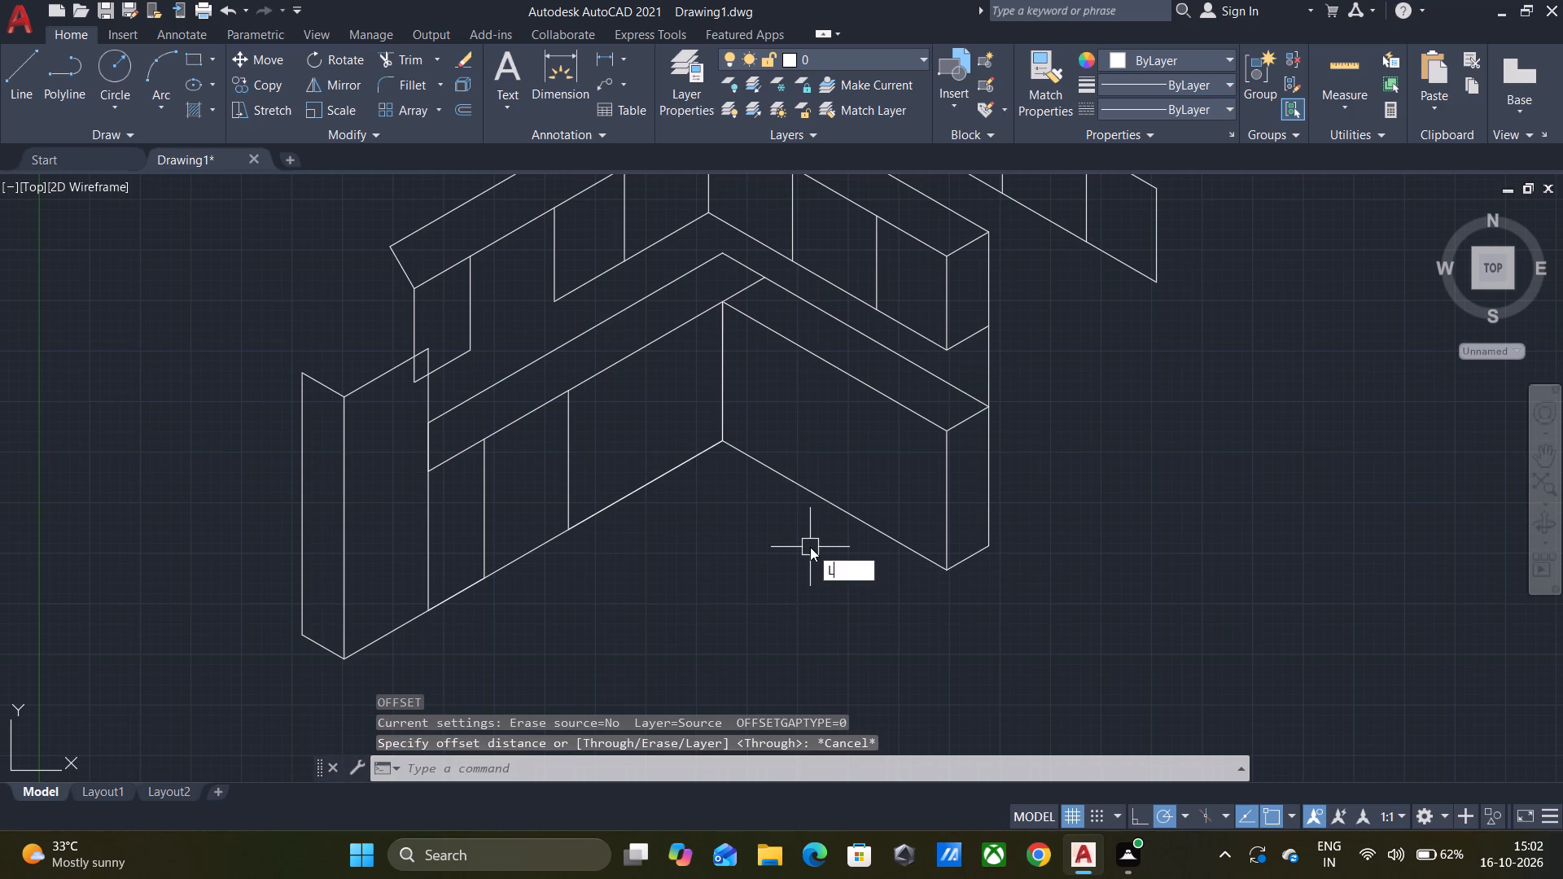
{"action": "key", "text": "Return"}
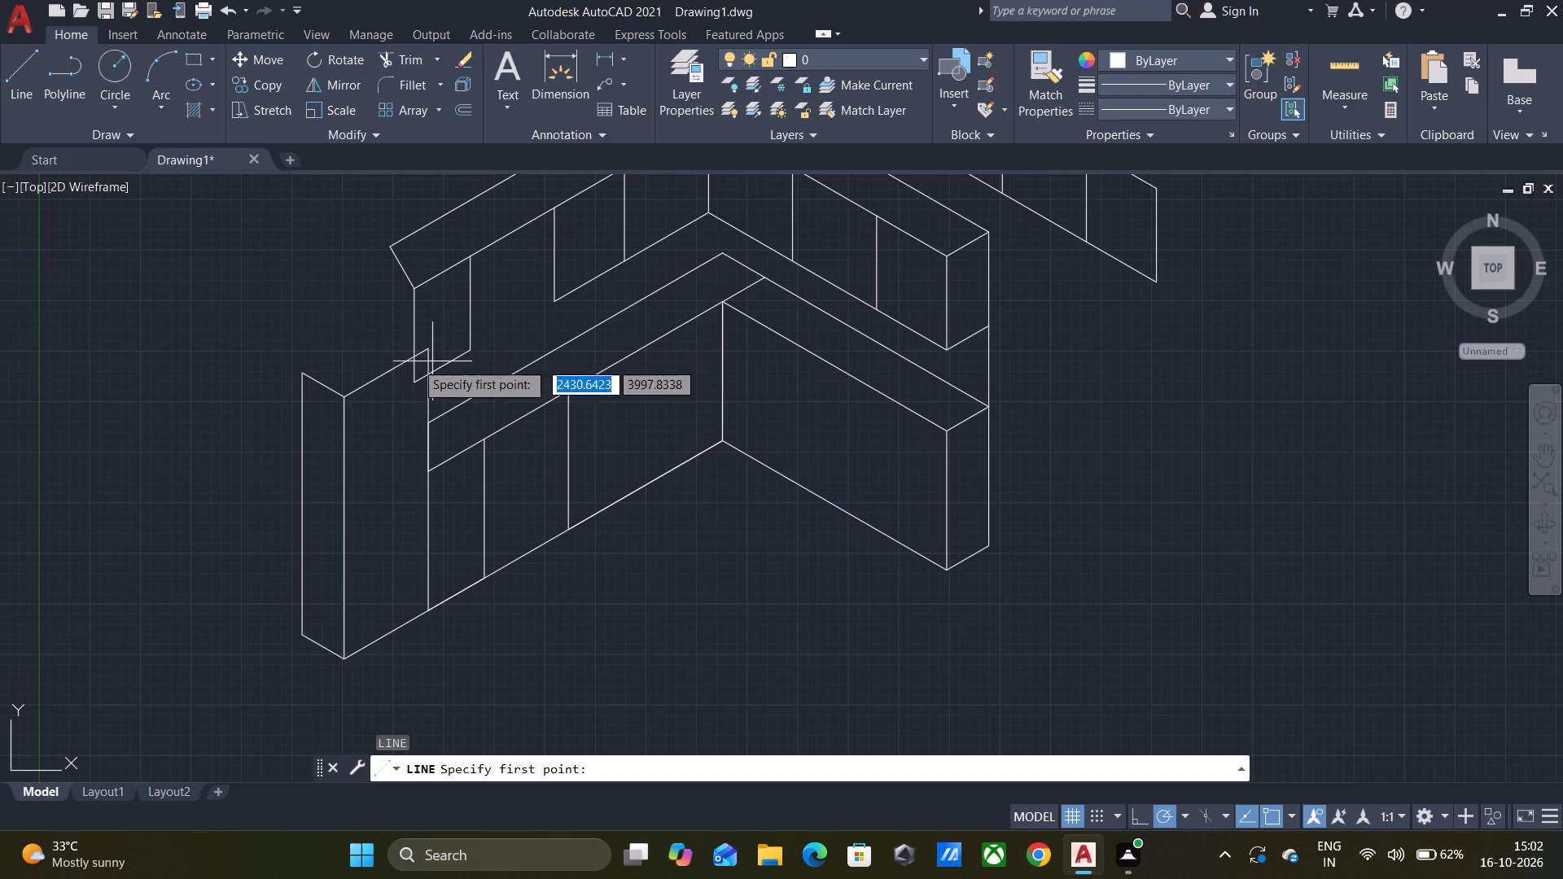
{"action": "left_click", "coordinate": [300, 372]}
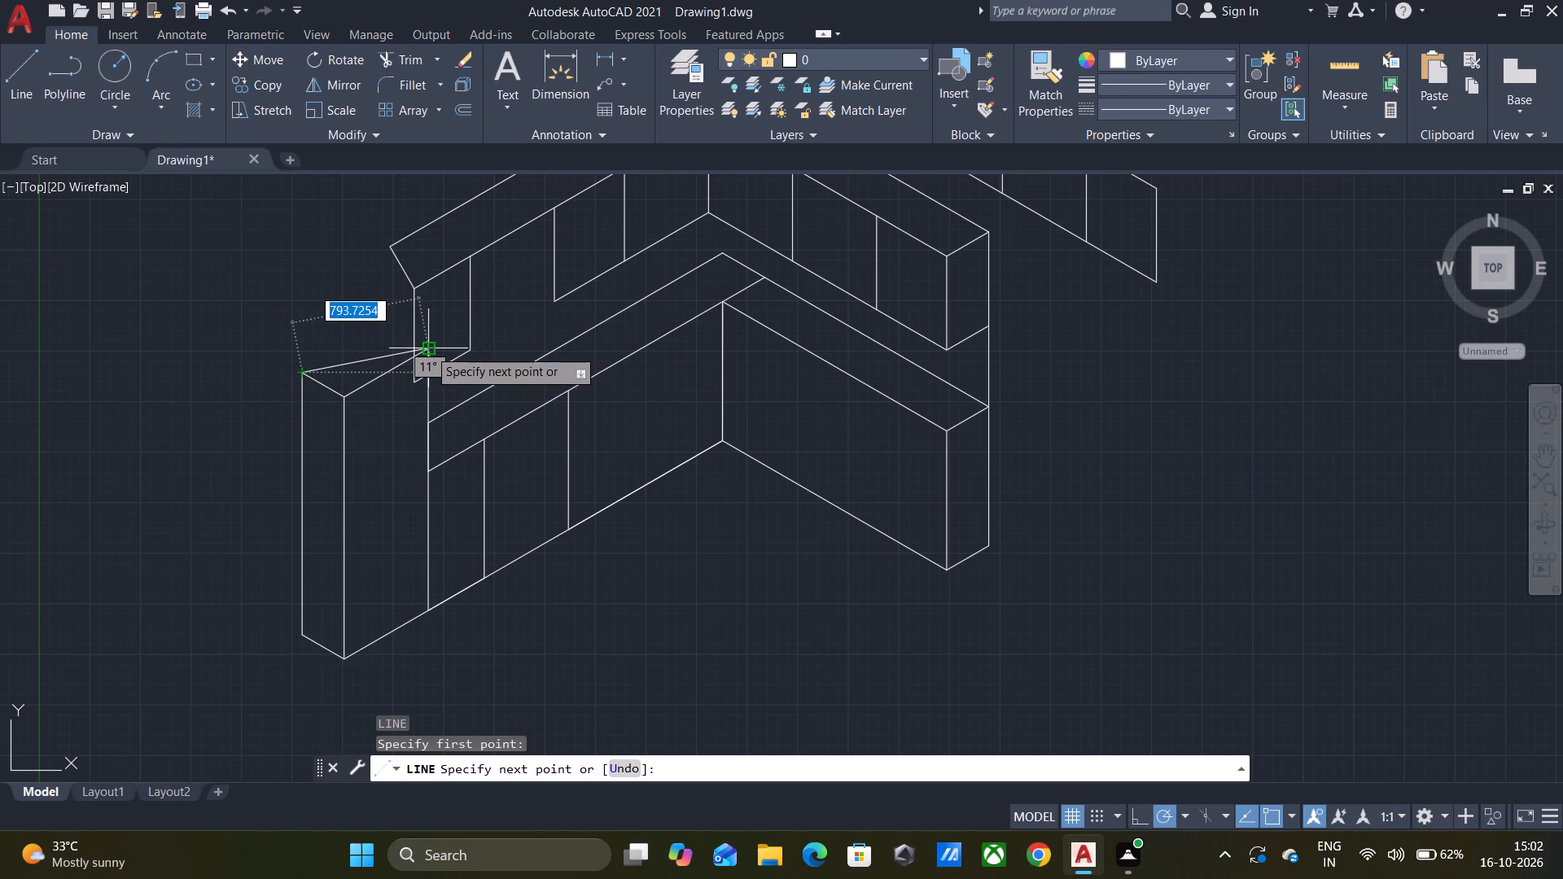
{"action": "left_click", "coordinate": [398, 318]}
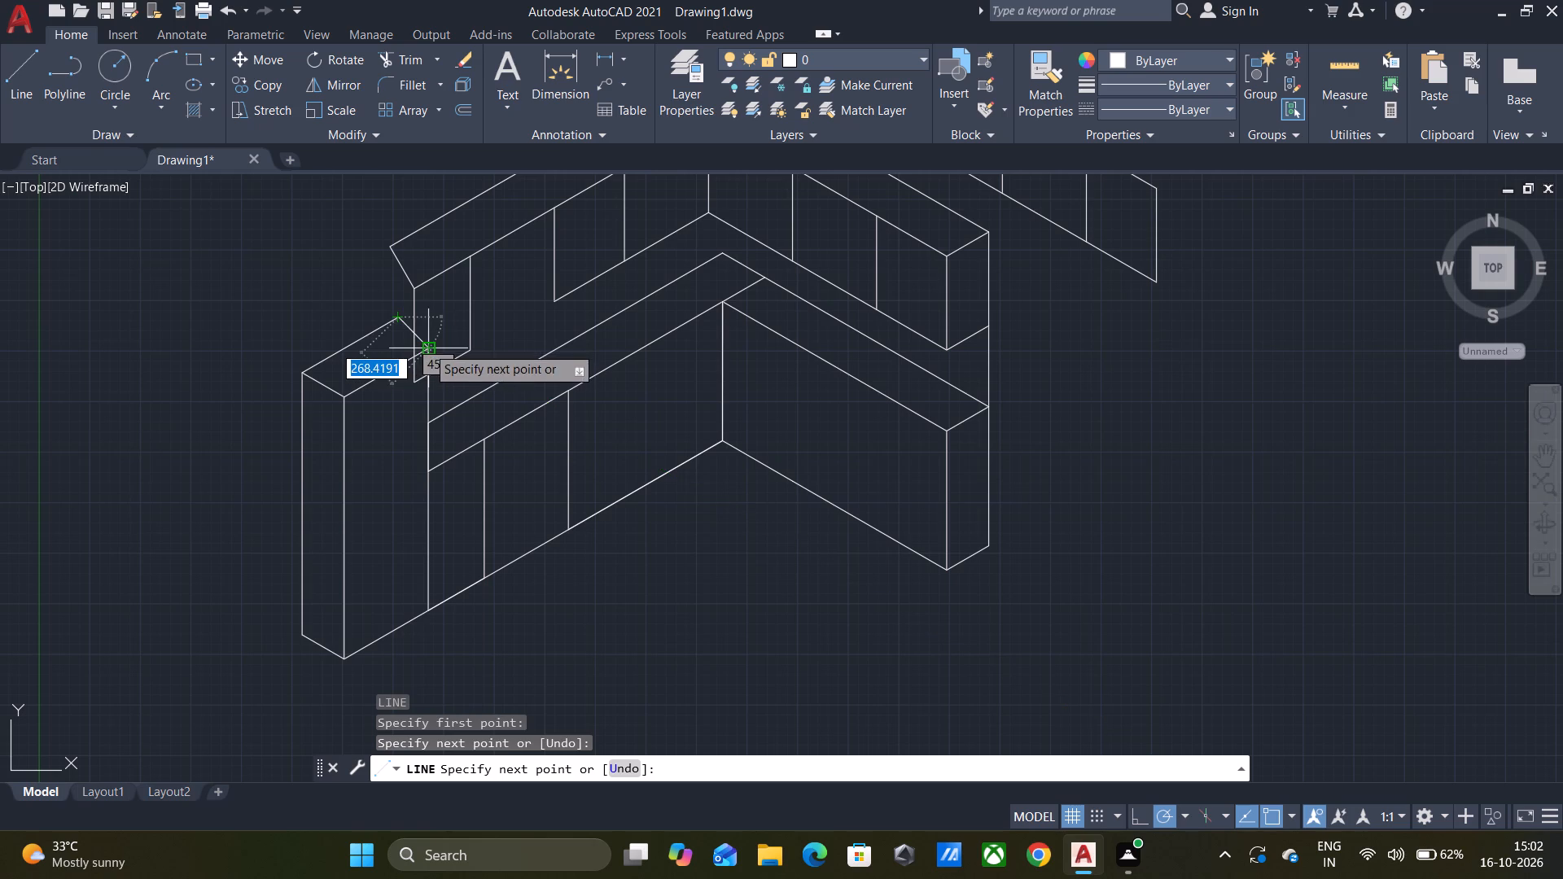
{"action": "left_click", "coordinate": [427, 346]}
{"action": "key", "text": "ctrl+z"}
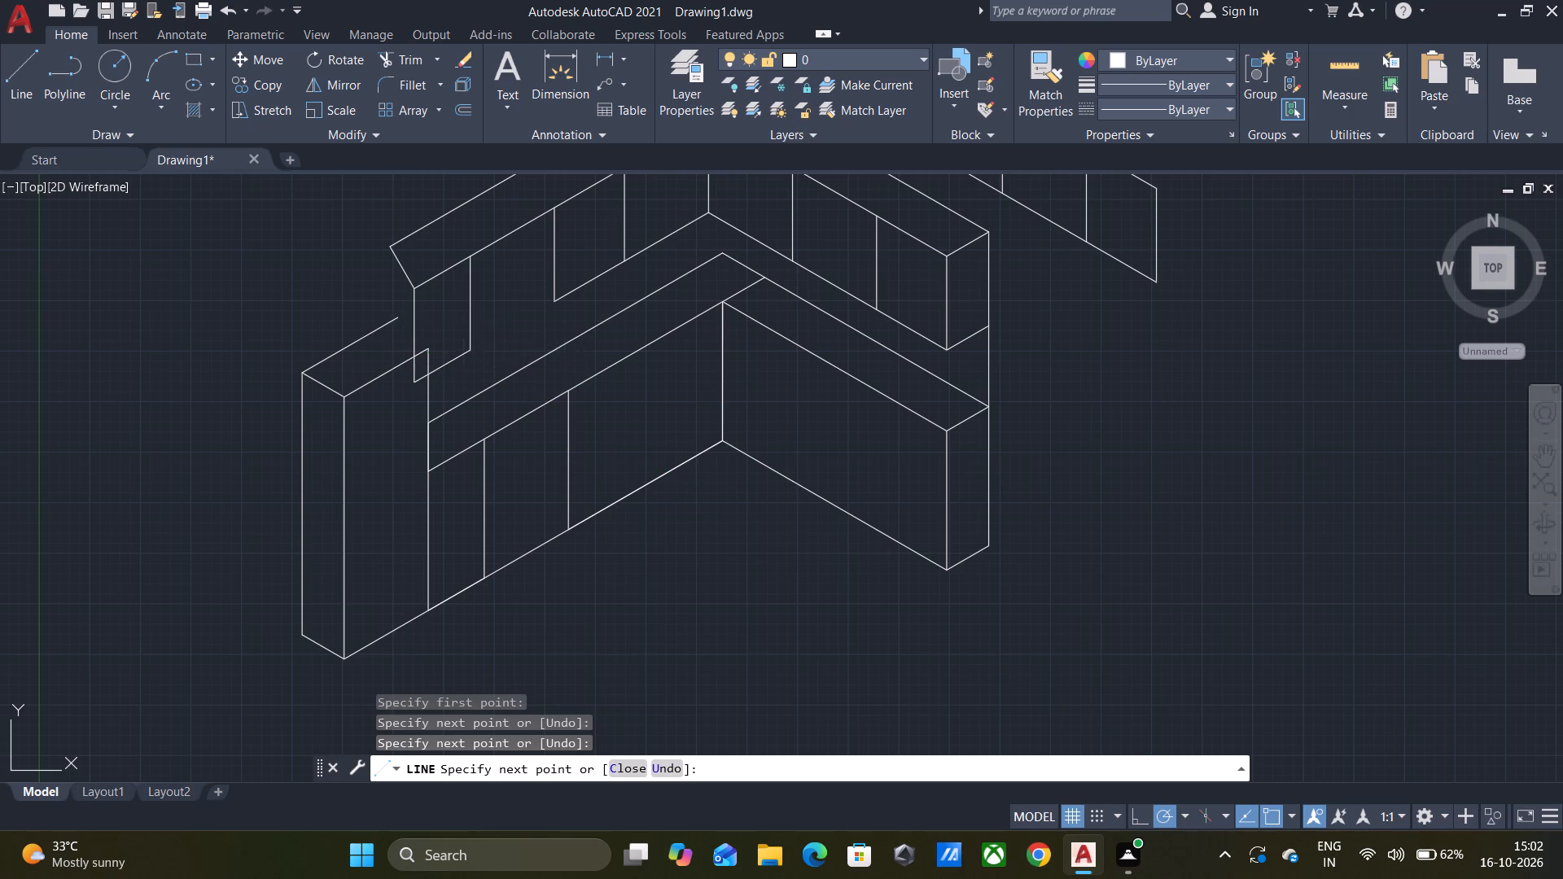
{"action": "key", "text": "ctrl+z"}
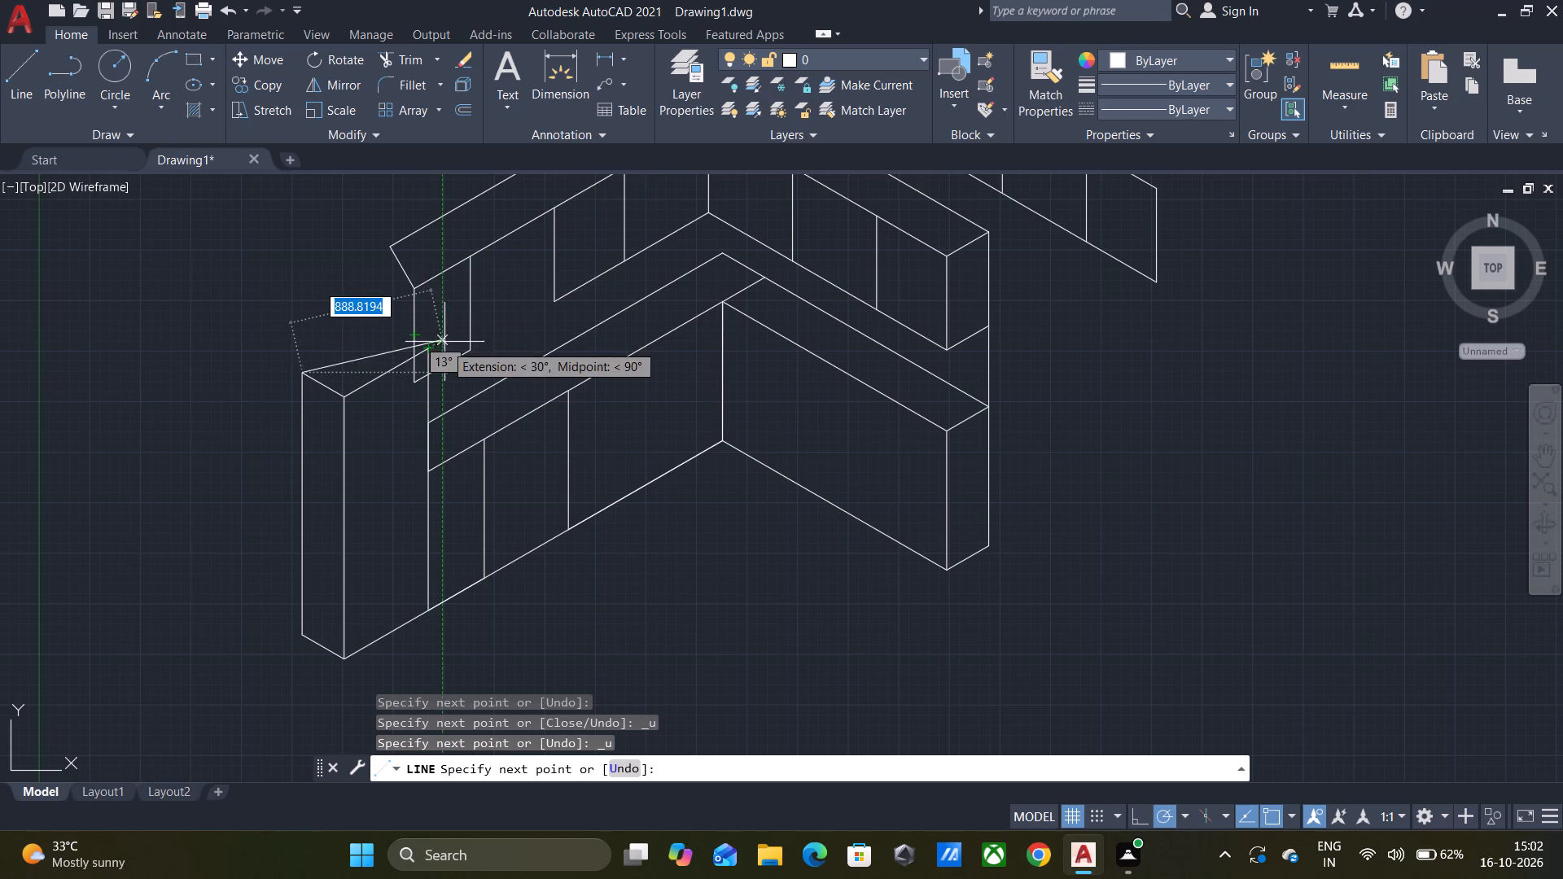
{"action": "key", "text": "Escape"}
Draw the tall block's top back edges: one at 150° from the inner corner, one about 700 at 30° from the outer corner.
{"action": "key", "text": "space"}
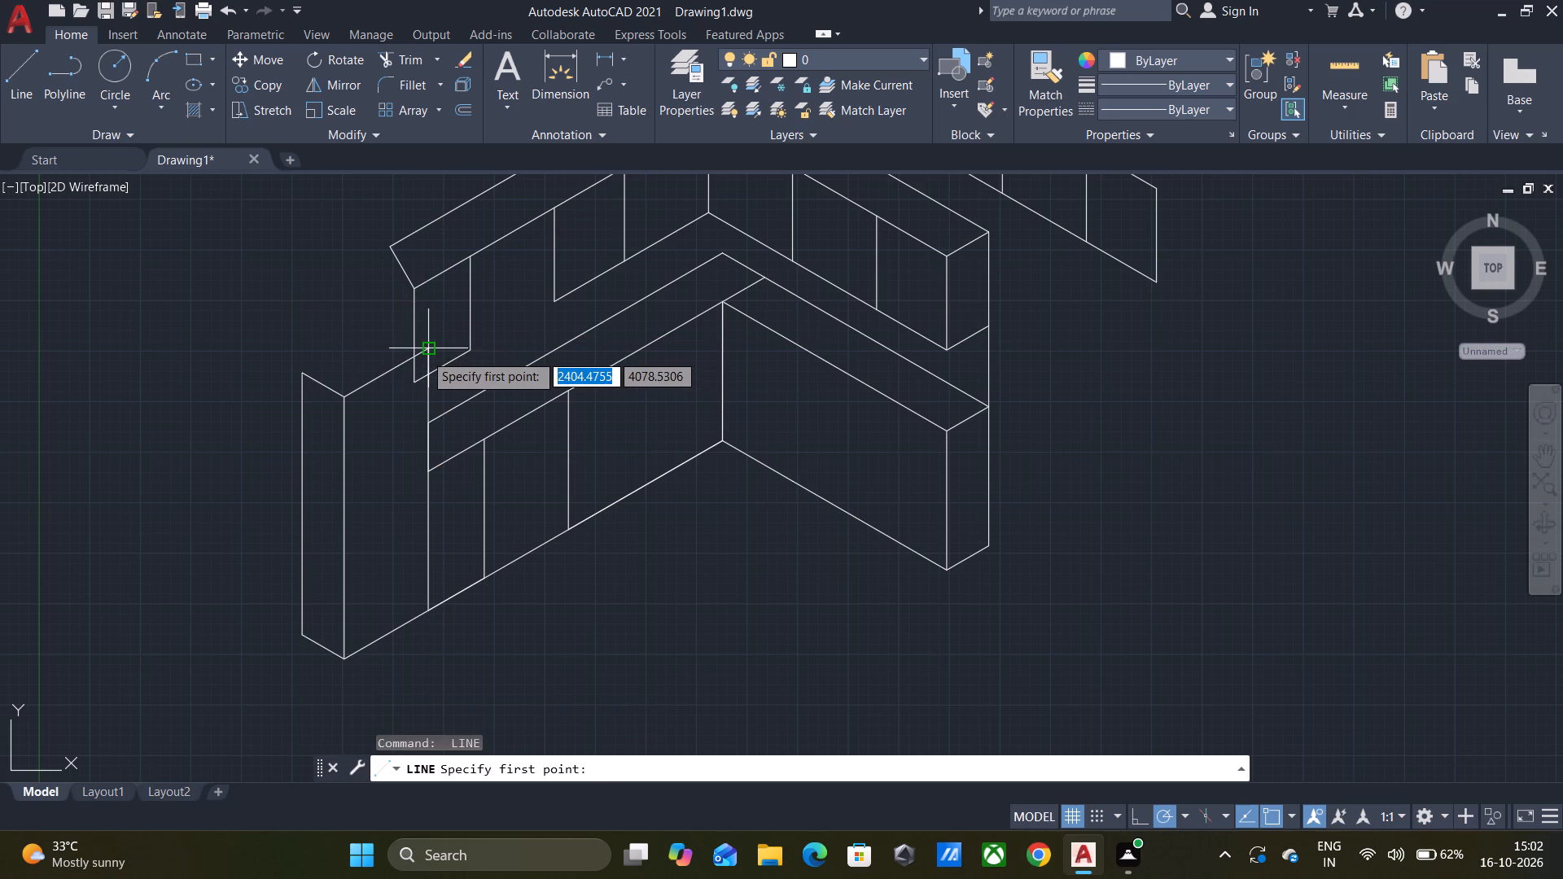
{"action": "left_click", "coordinate": [424, 353]}
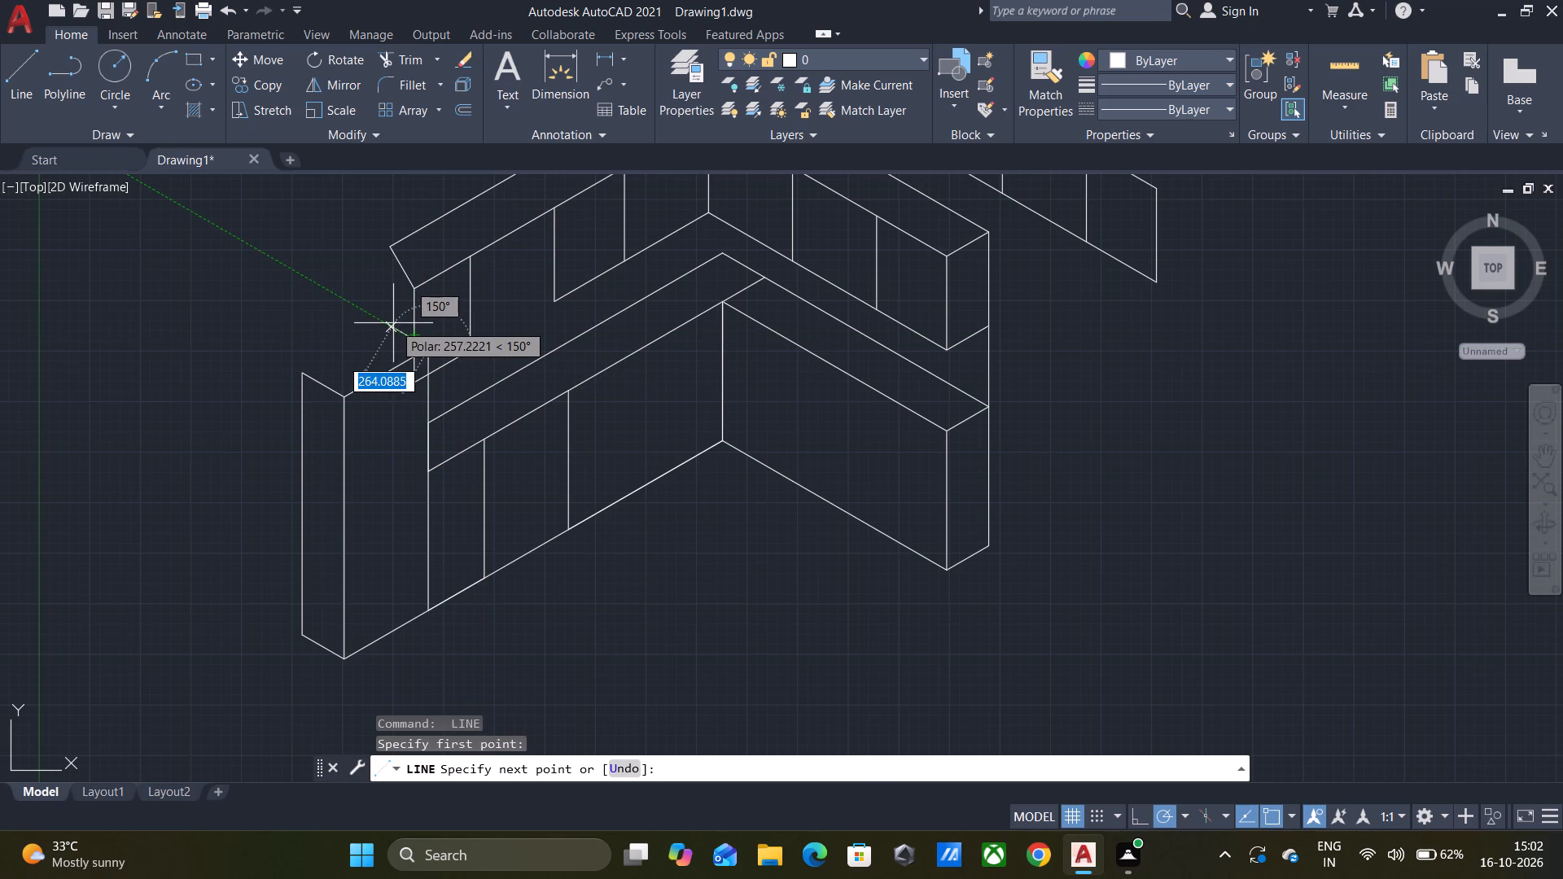
{"action": "left_click", "coordinate": [353, 300]}
{"action": "key", "text": "Escape"}
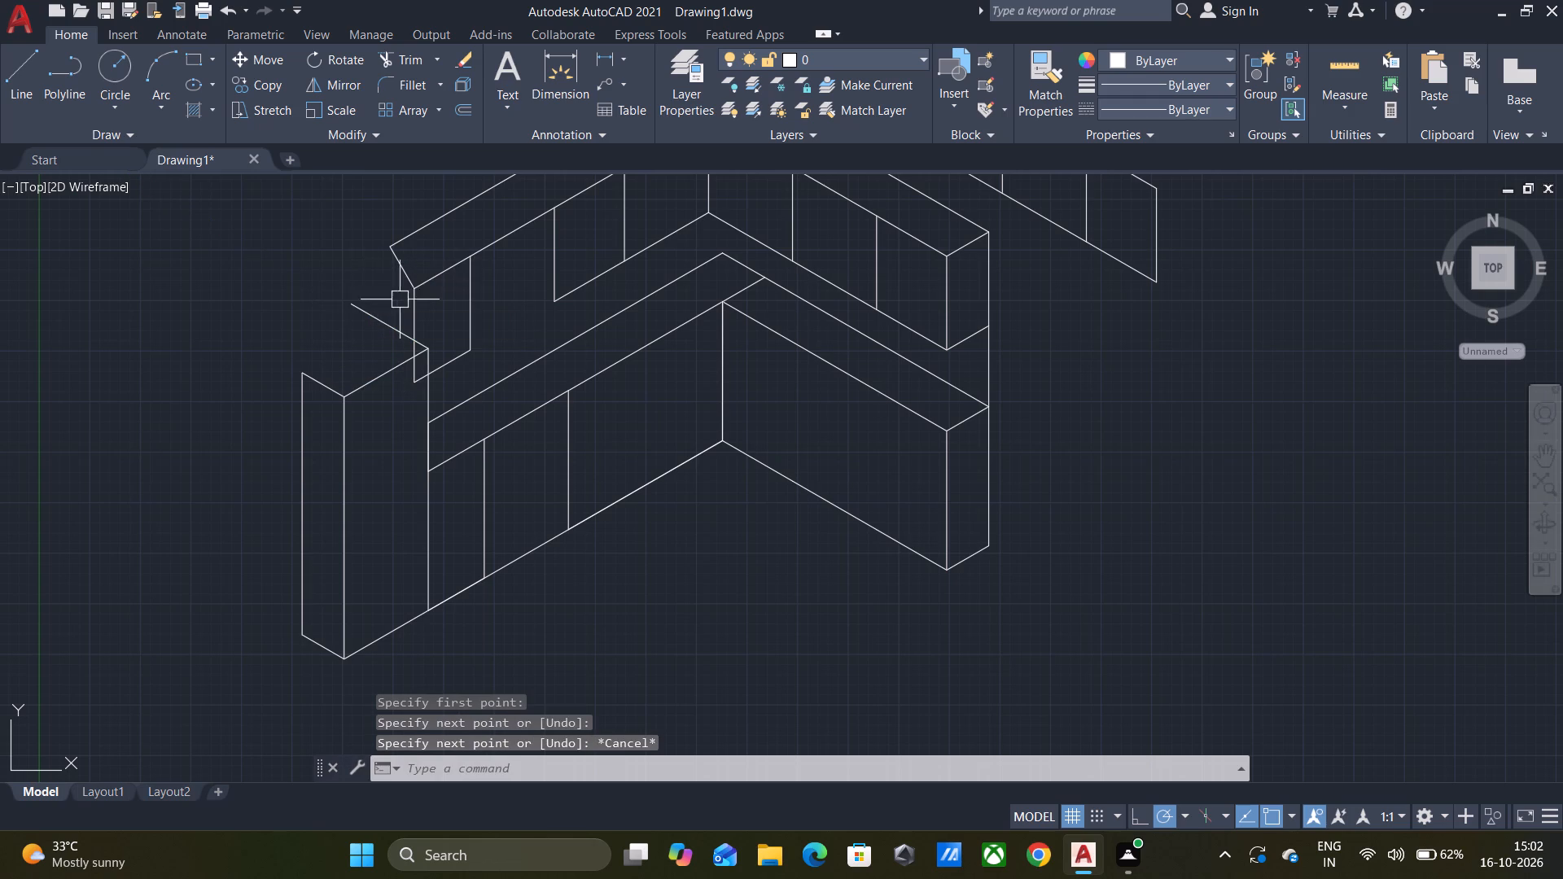
{"action": "key", "text": "space"}
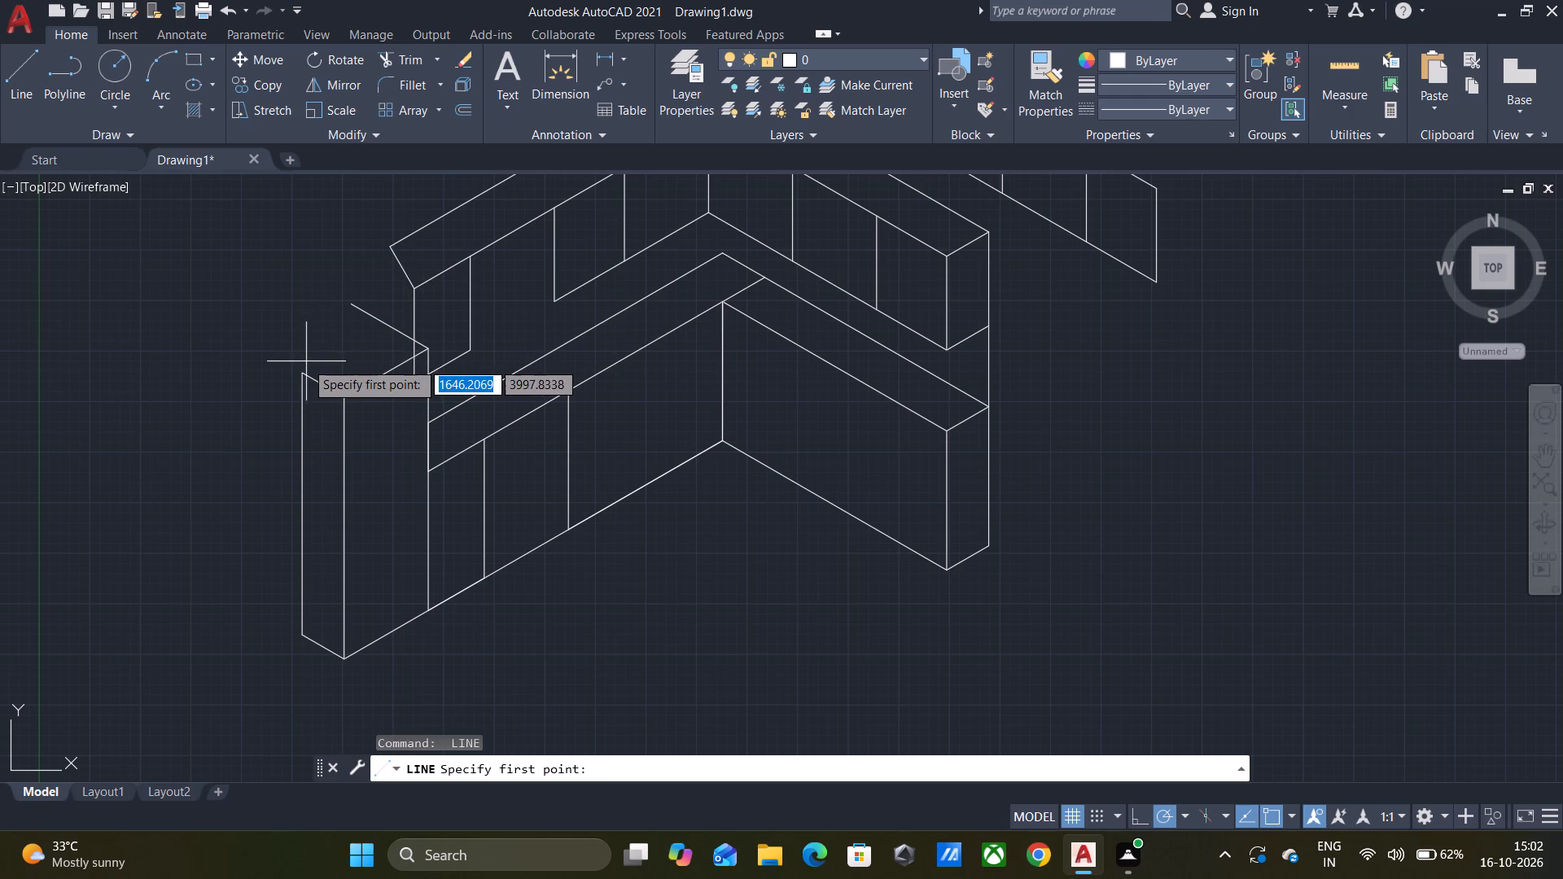
{"action": "left_click", "coordinate": [302, 372]}
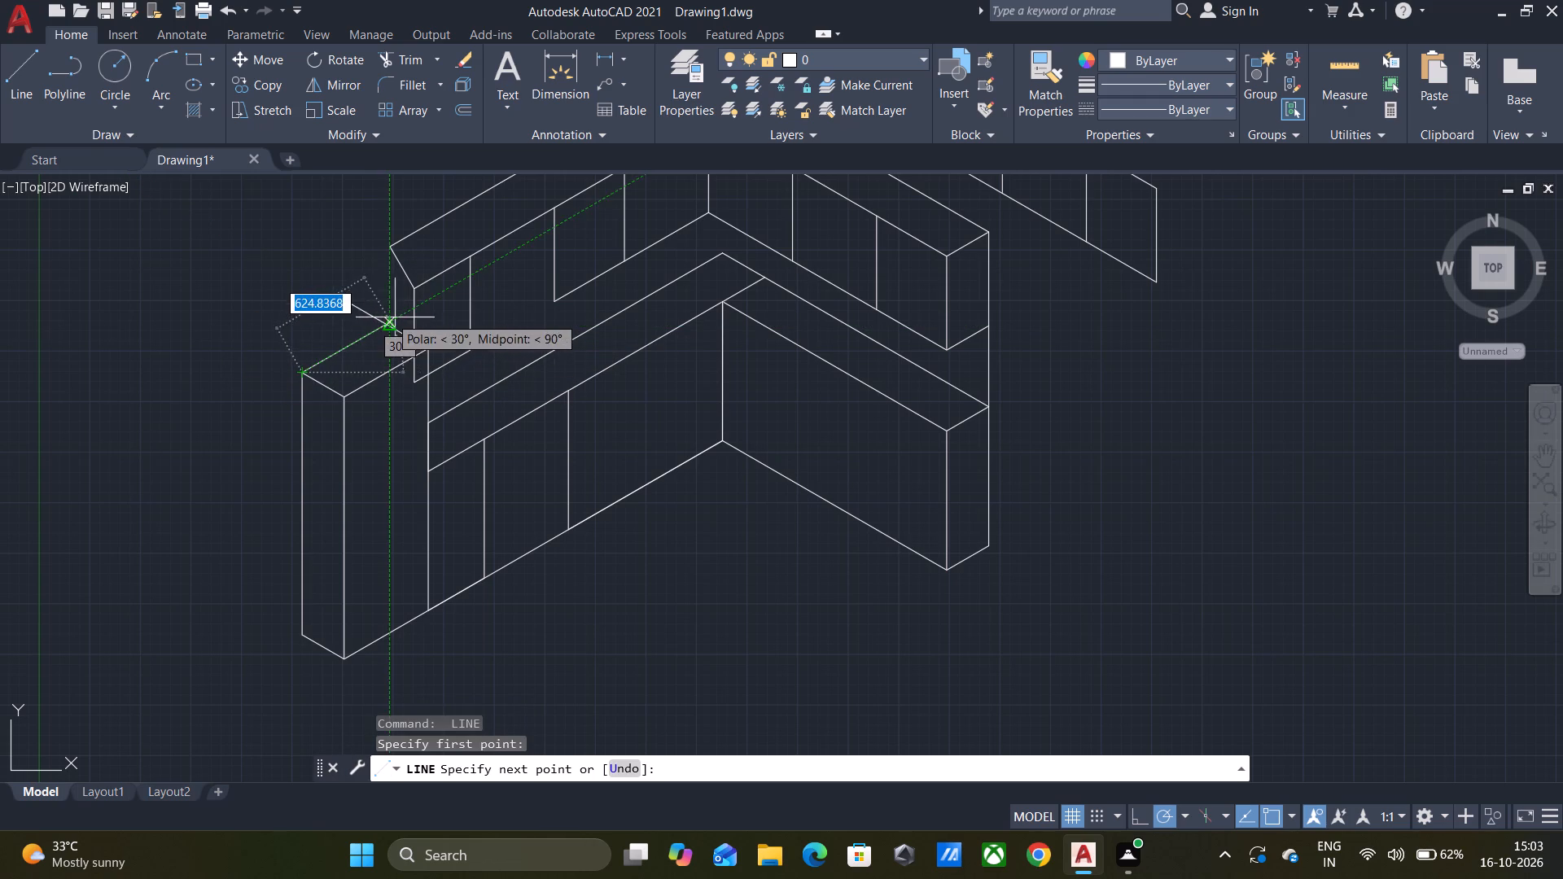
{"action": "scroll", "coordinate": [377, 322], "scroll_direction": "up", "scroll_amount": 5}
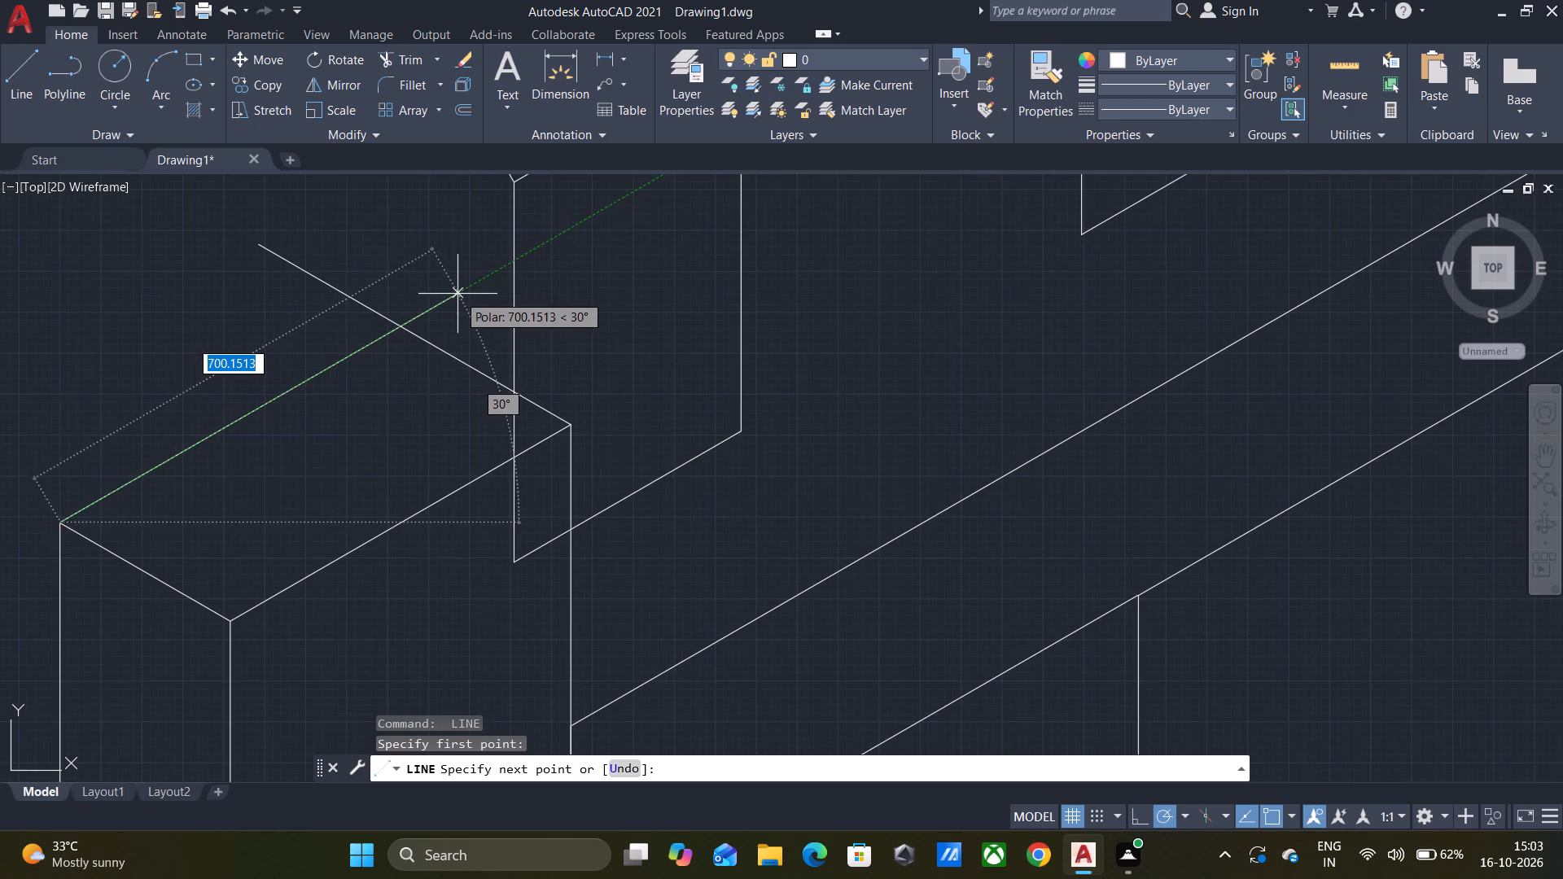
{"action": "left_click", "coordinate": [458, 294]}
{"action": "key", "text": "Escape"}
Trim both overhanging ends where the tall block's two new top edges cross.
{"action": "key", "text": "t"}
{"action": "key", "text": "r"}
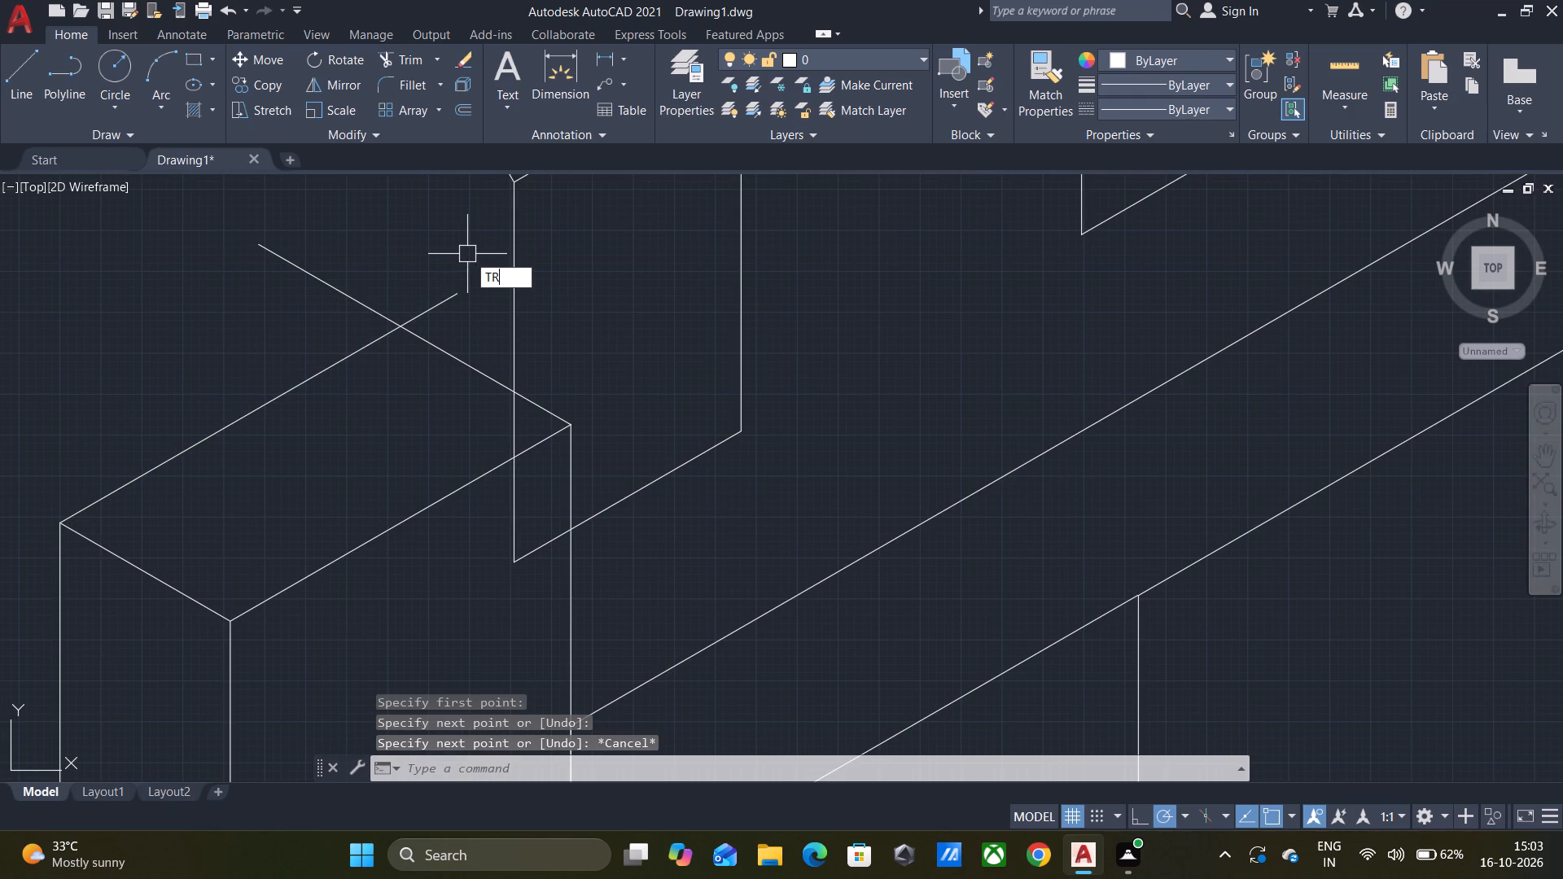
{"action": "key", "text": "Return"}
{"action": "key", "text": "Return"}
{"action": "left_click", "coordinate": [323, 283]}
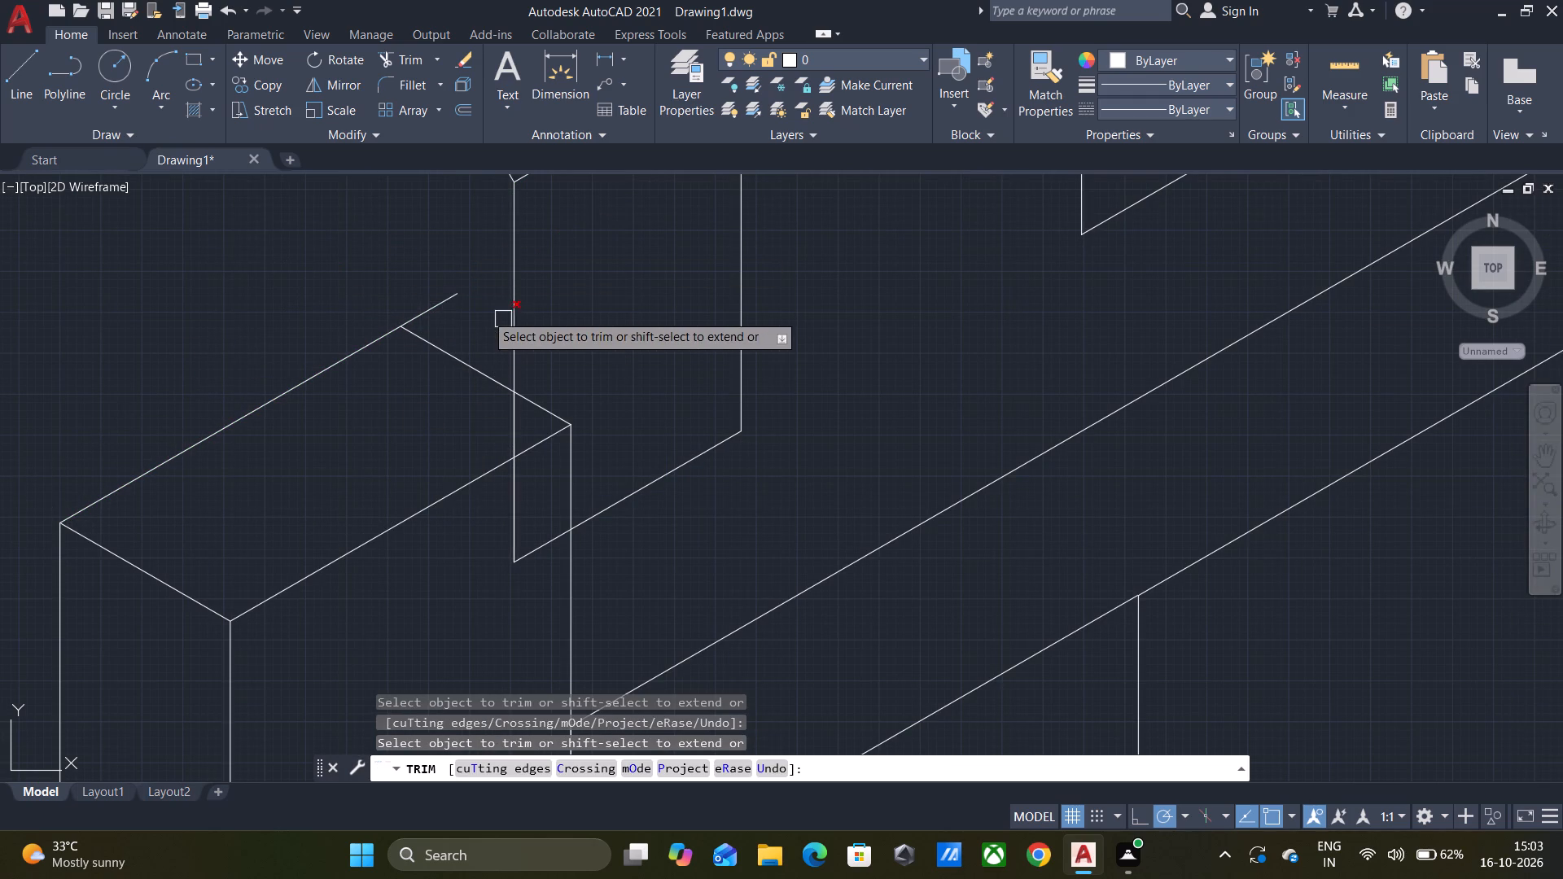
{"action": "left_click", "coordinate": [432, 305]}
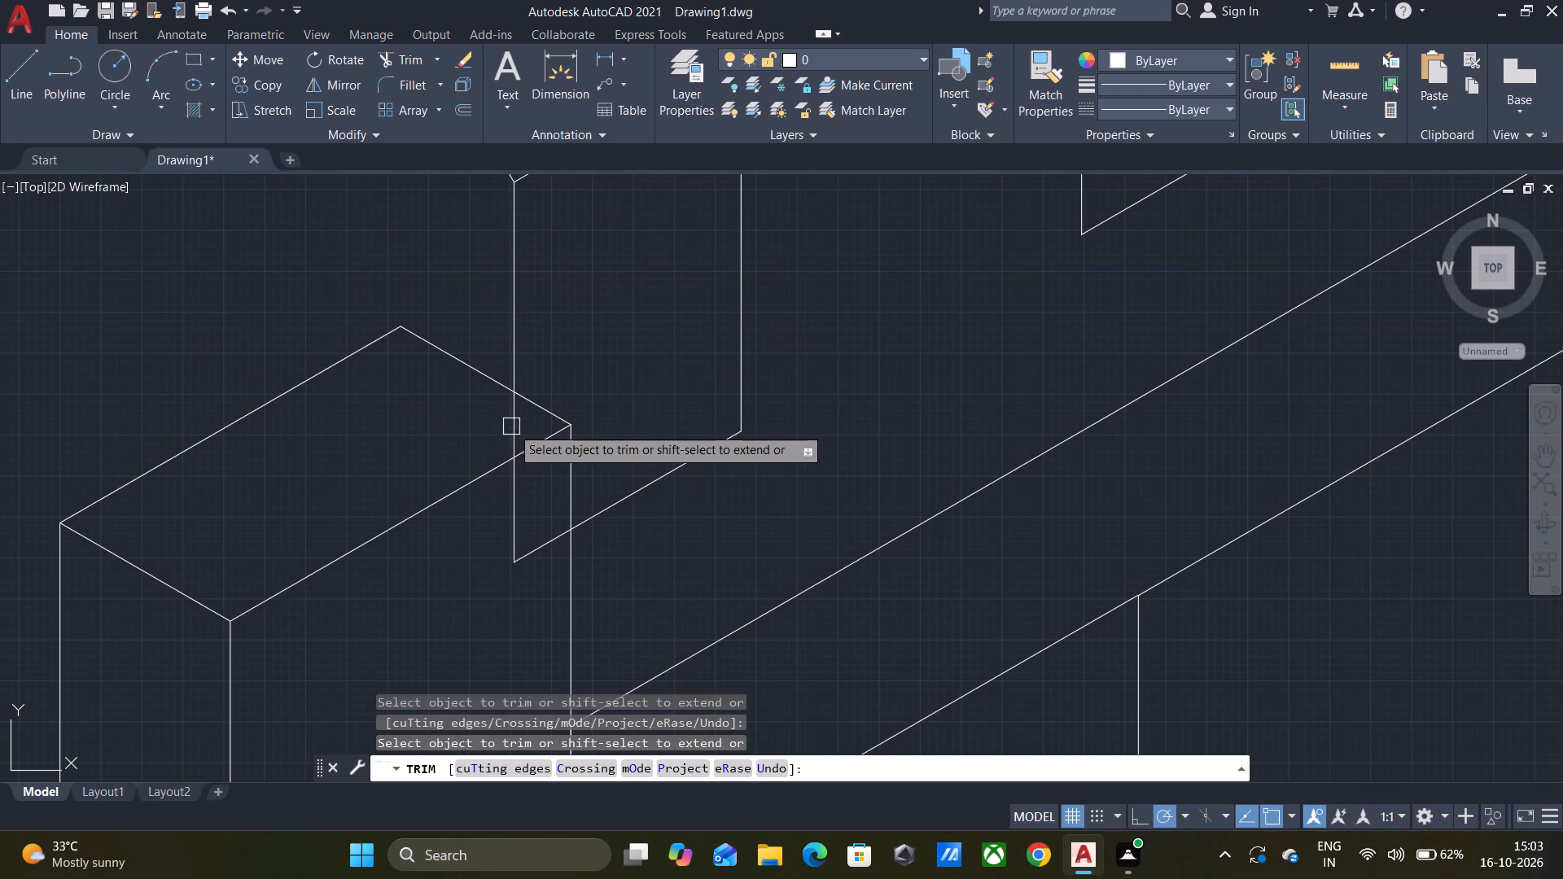
Trim away the parts of the upper end panel's side and bottom edges that overlap the tall block.
{"action": "left_click", "coordinate": [511, 426]}
{"action": "left_click", "coordinate": [506, 505]}
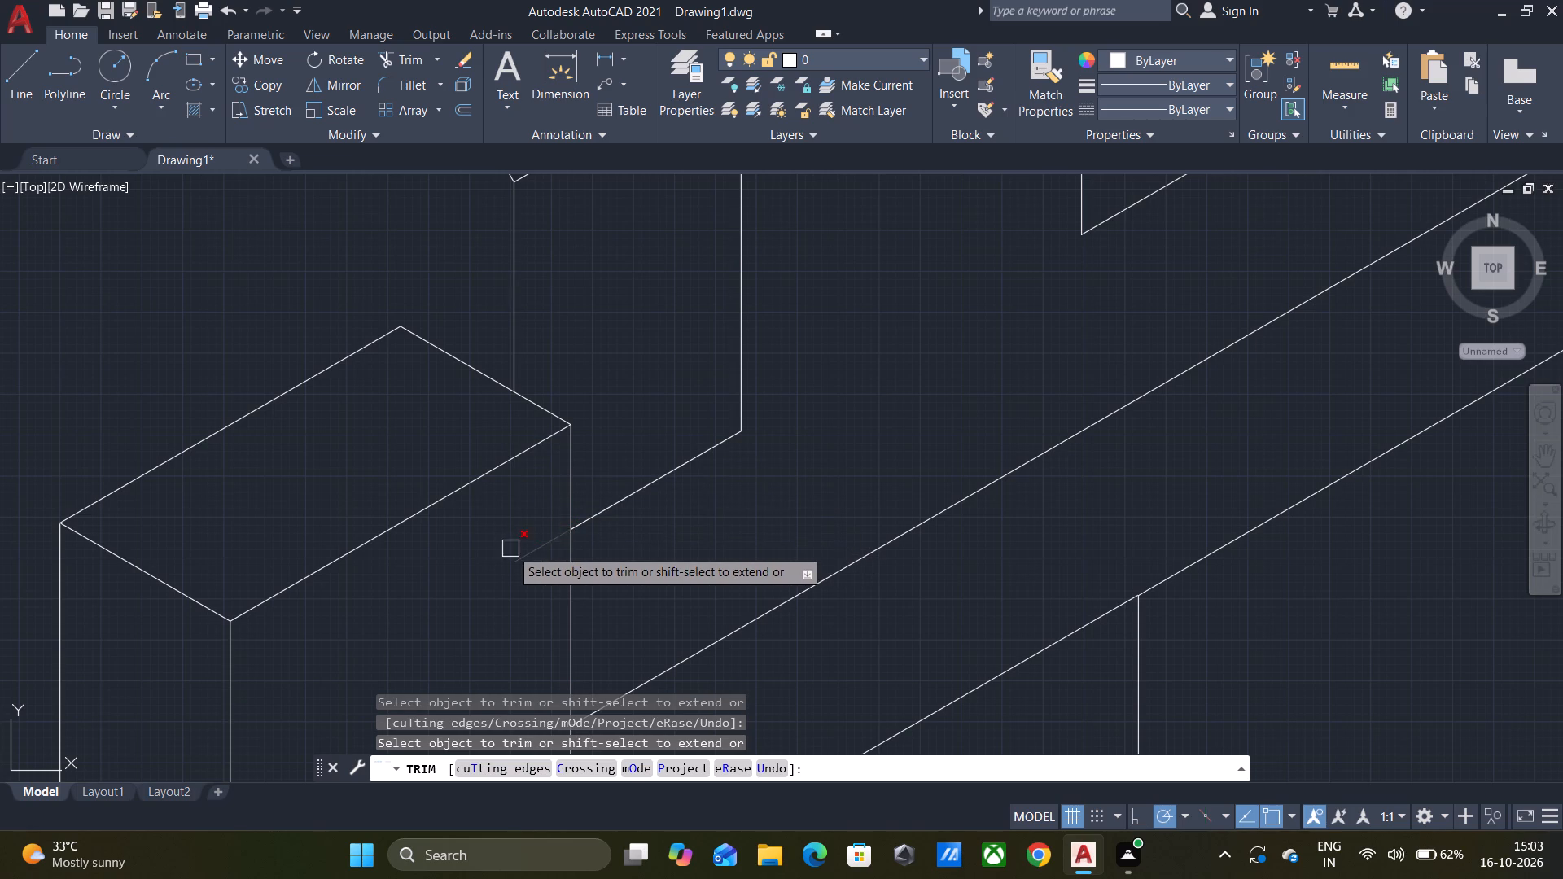
{"action": "left_click", "coordinate": [519, 552]}
{"action": "scroll", "coordinate": [519, 552], "scroll_direction": "down", "scroll_amount": 4}
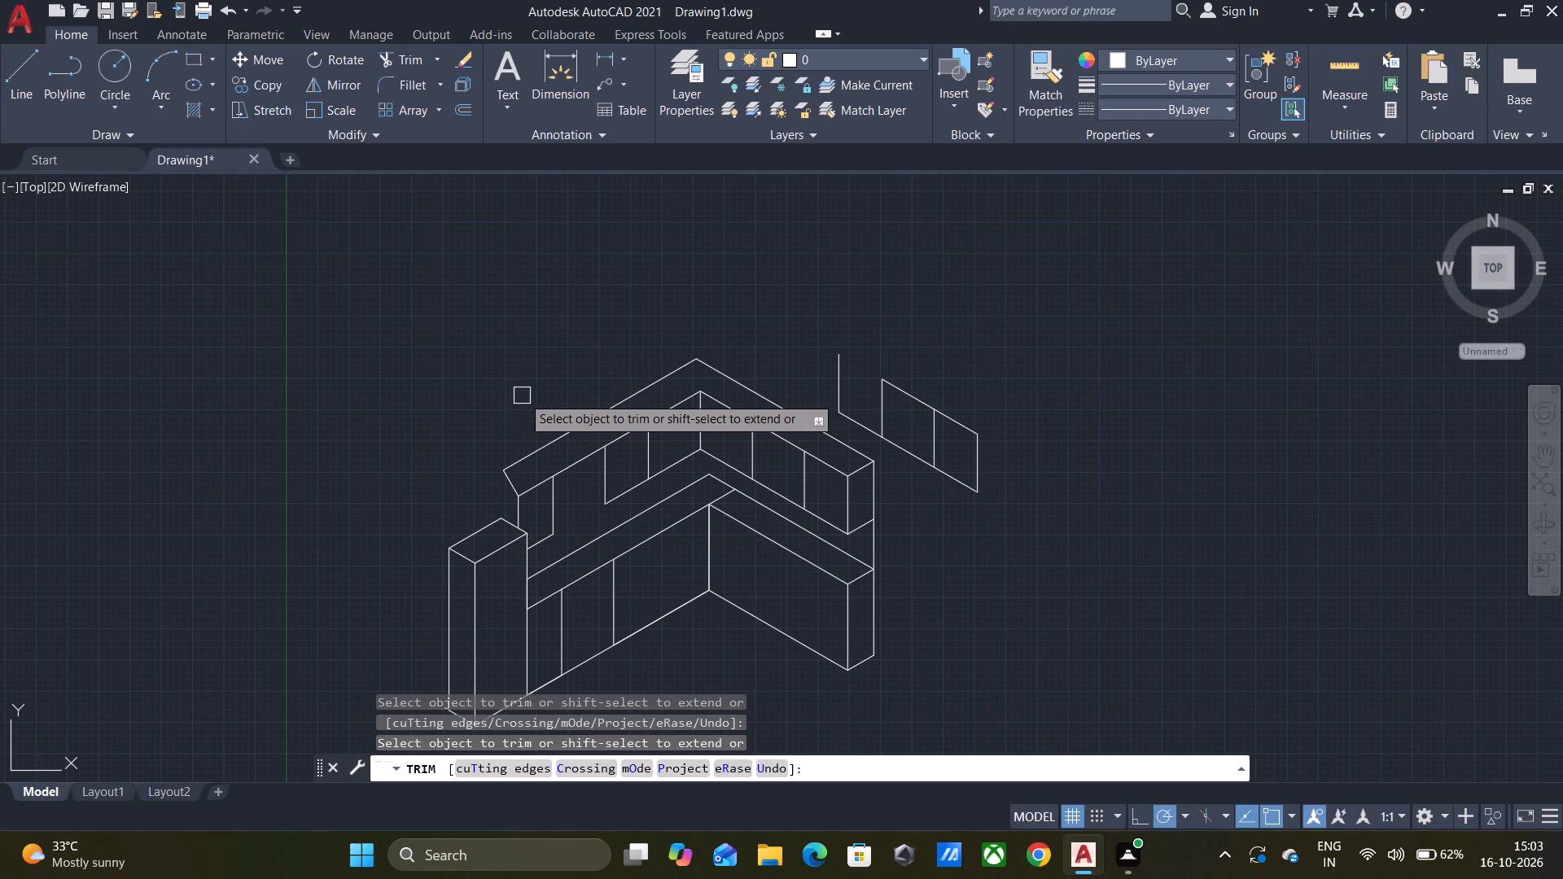
{"action": "key", "text": "Escape"}
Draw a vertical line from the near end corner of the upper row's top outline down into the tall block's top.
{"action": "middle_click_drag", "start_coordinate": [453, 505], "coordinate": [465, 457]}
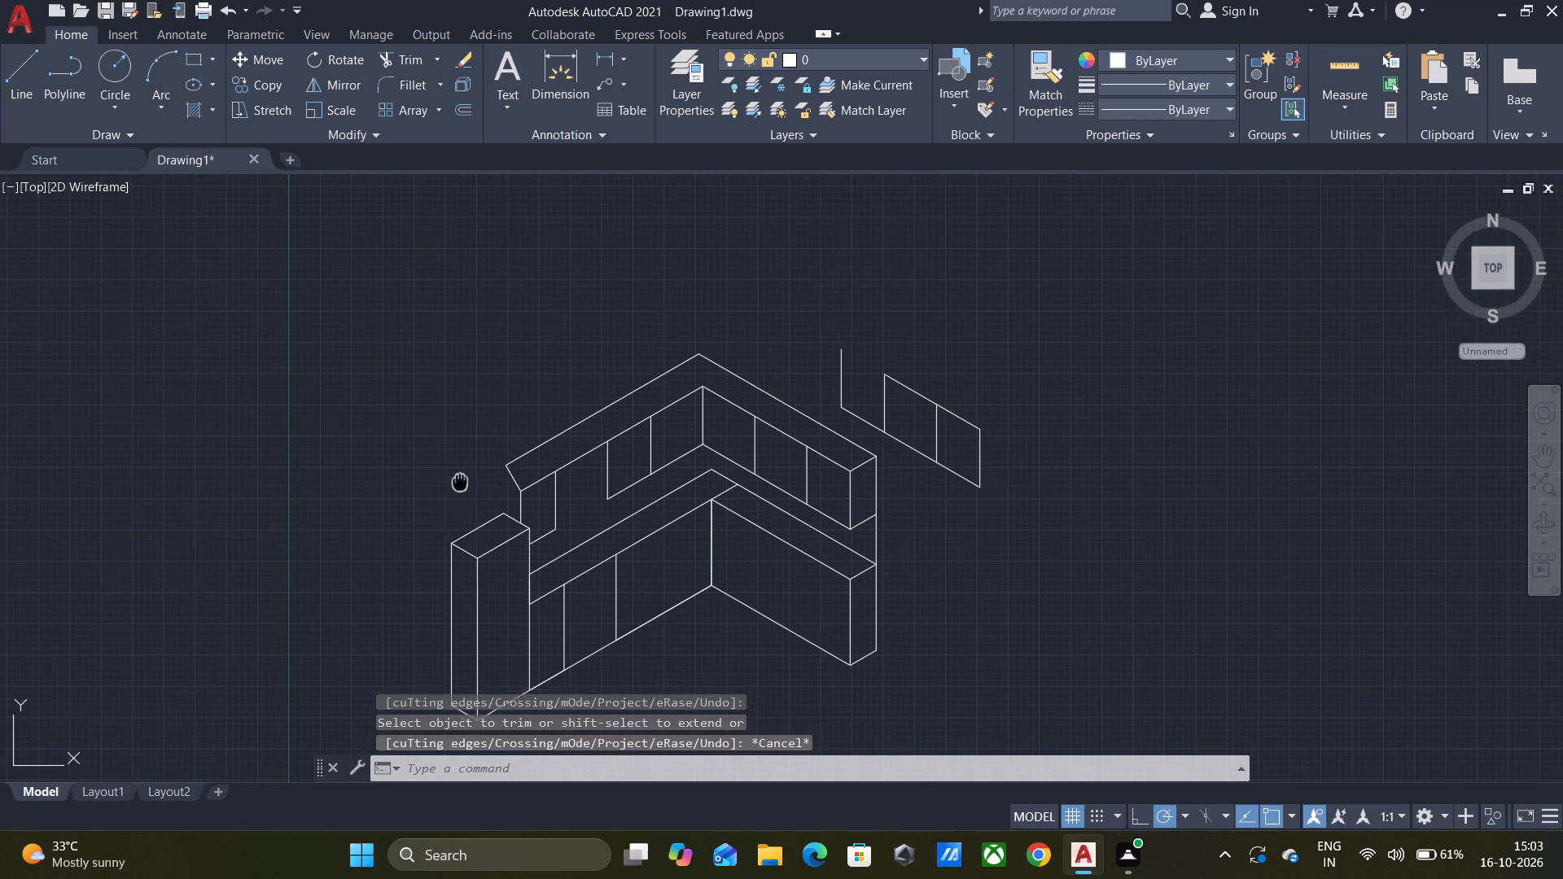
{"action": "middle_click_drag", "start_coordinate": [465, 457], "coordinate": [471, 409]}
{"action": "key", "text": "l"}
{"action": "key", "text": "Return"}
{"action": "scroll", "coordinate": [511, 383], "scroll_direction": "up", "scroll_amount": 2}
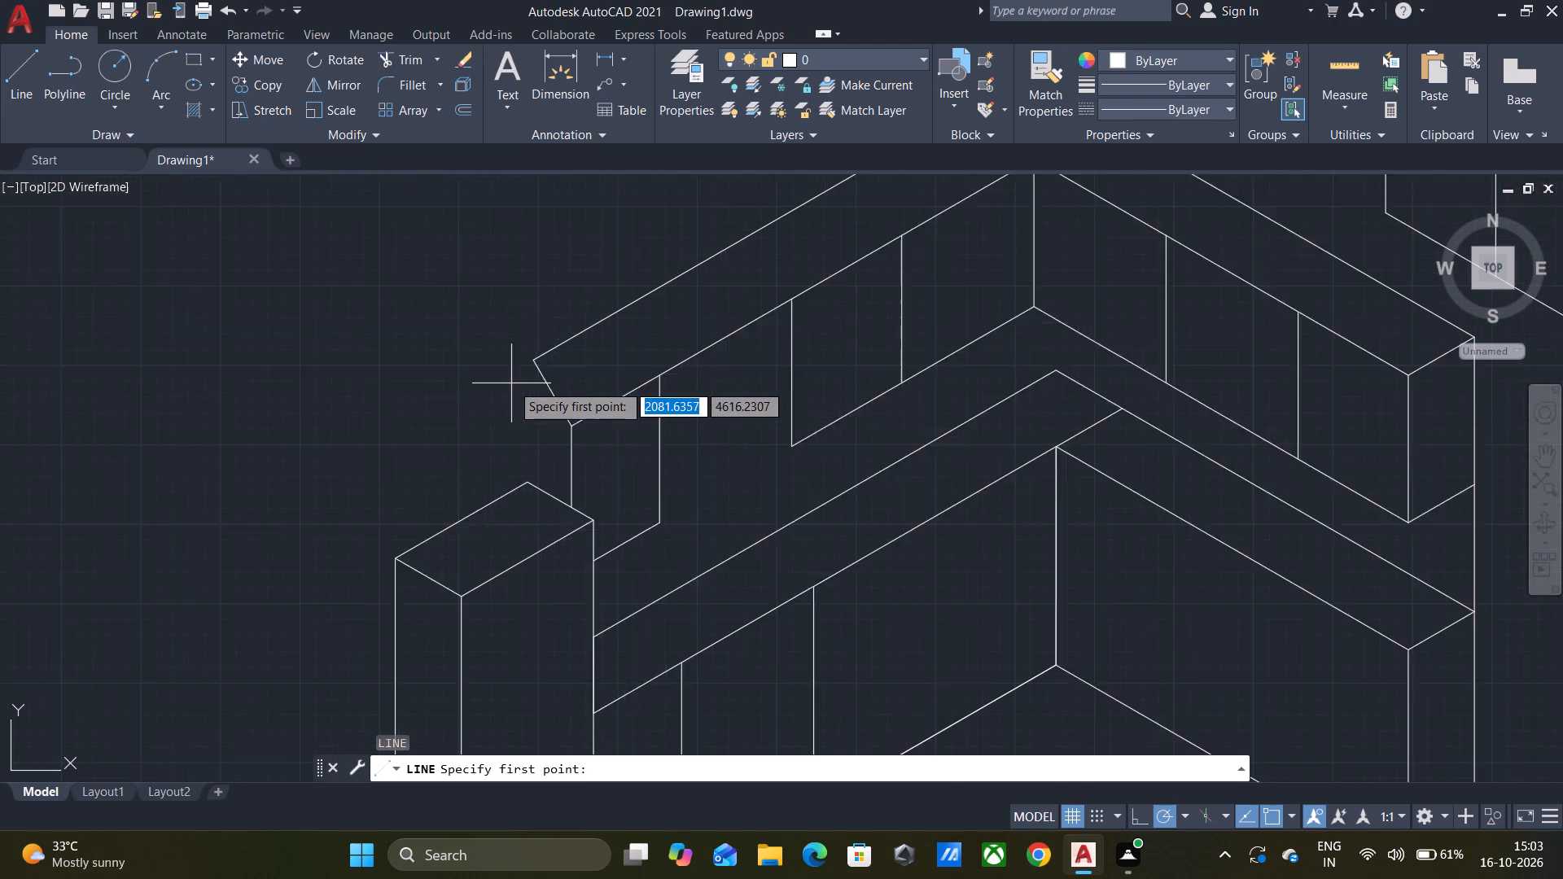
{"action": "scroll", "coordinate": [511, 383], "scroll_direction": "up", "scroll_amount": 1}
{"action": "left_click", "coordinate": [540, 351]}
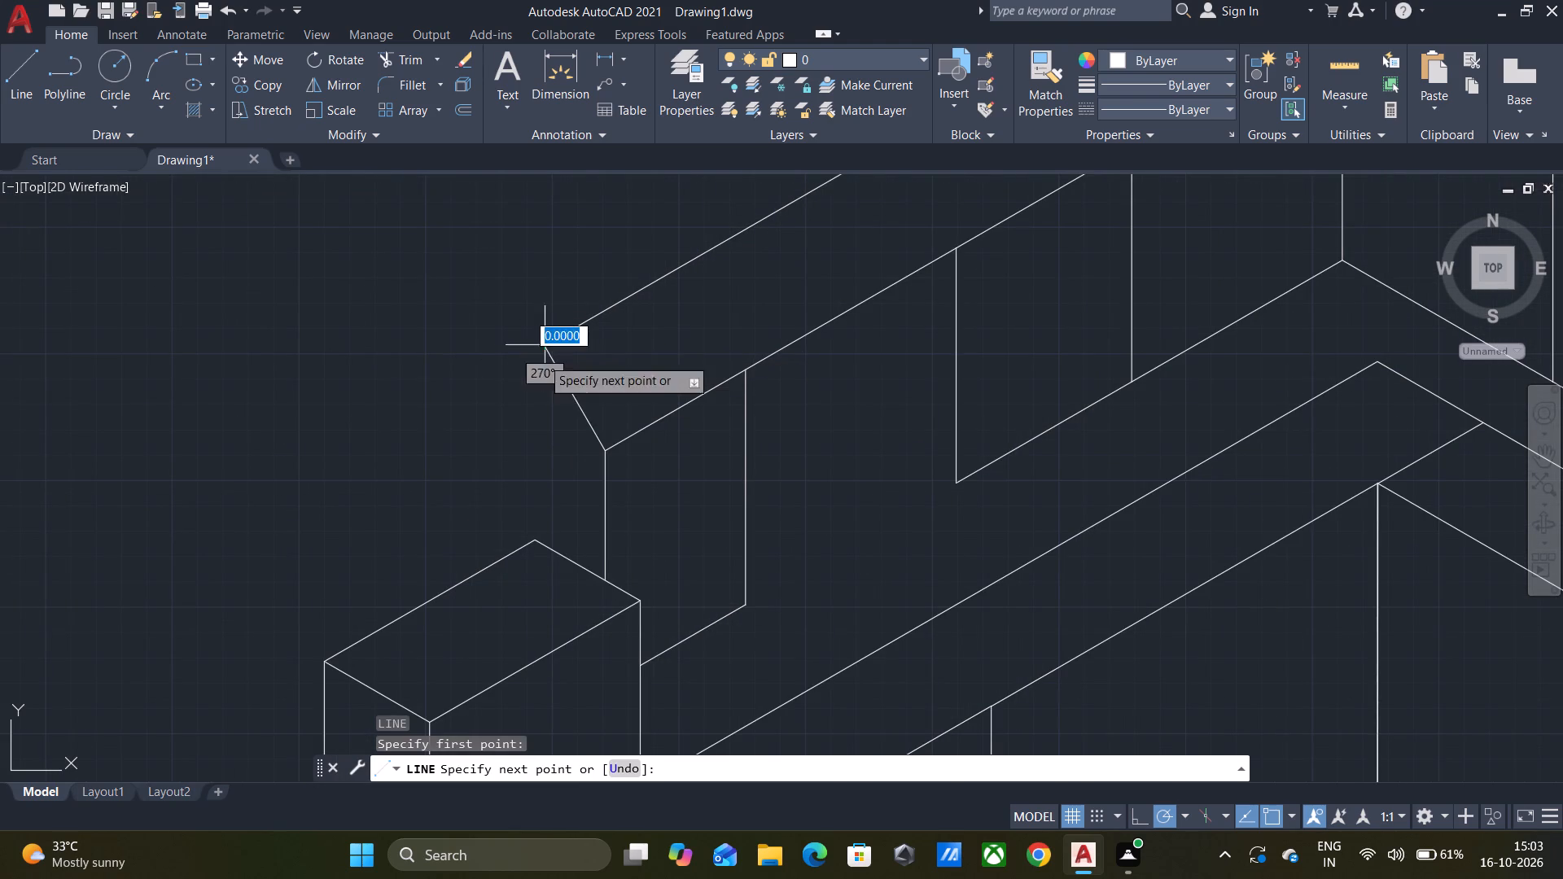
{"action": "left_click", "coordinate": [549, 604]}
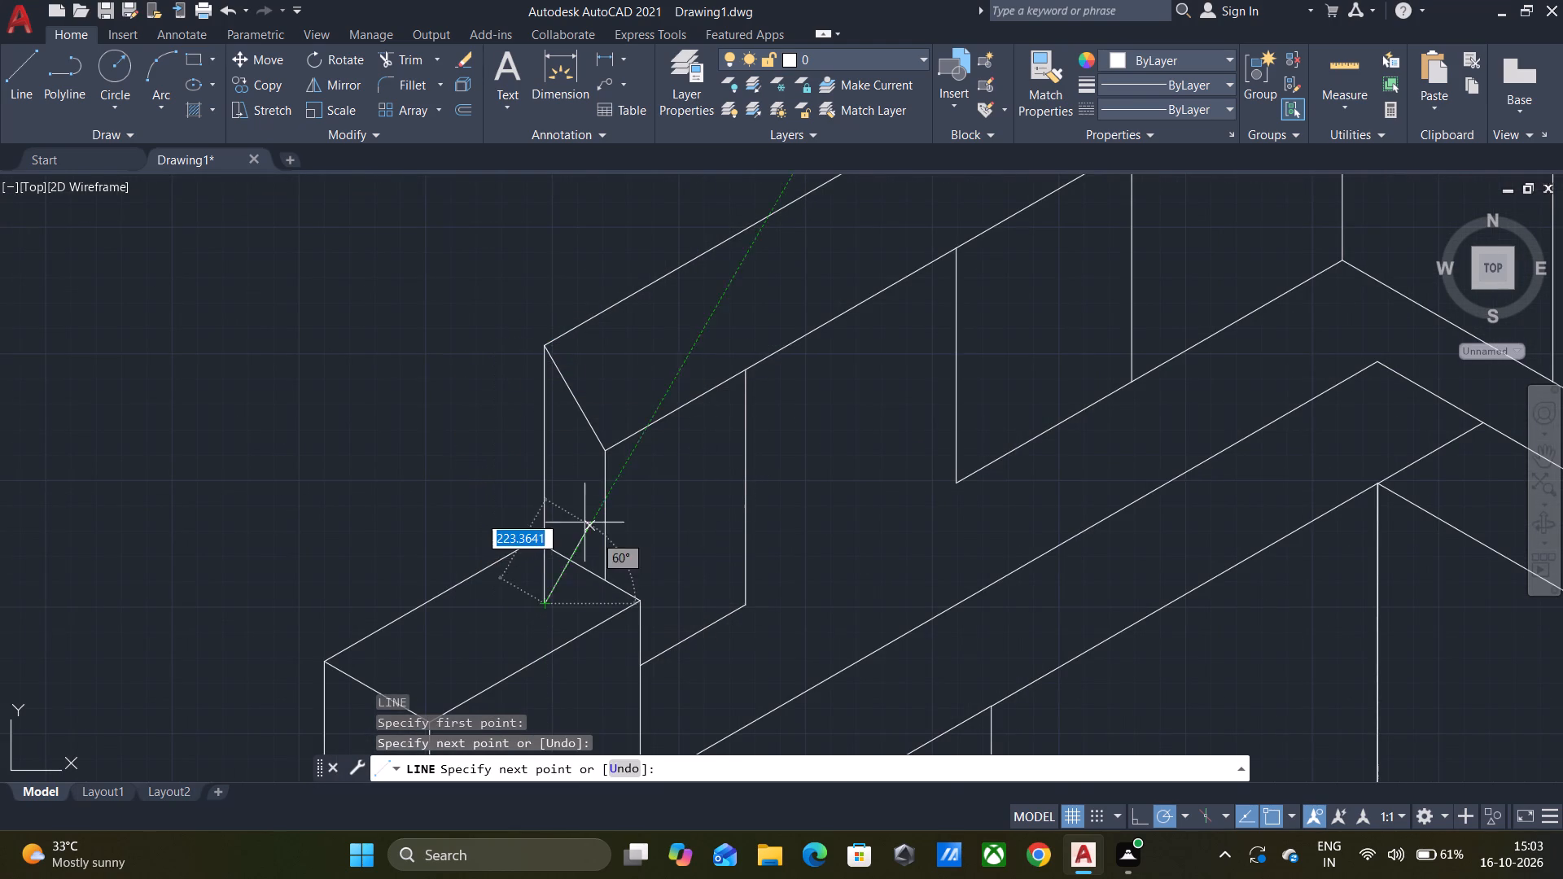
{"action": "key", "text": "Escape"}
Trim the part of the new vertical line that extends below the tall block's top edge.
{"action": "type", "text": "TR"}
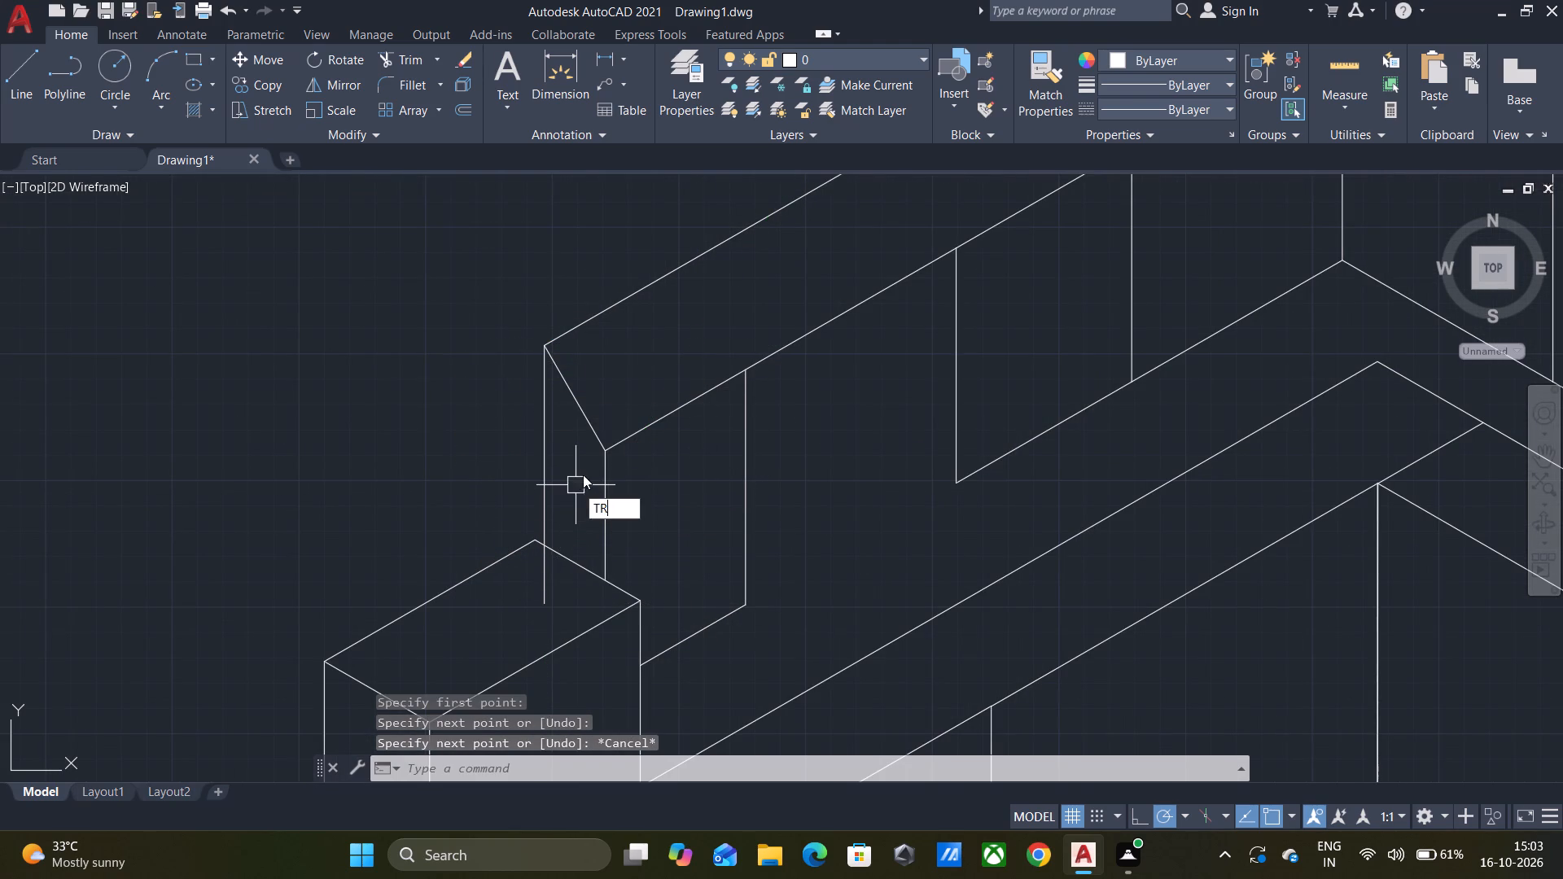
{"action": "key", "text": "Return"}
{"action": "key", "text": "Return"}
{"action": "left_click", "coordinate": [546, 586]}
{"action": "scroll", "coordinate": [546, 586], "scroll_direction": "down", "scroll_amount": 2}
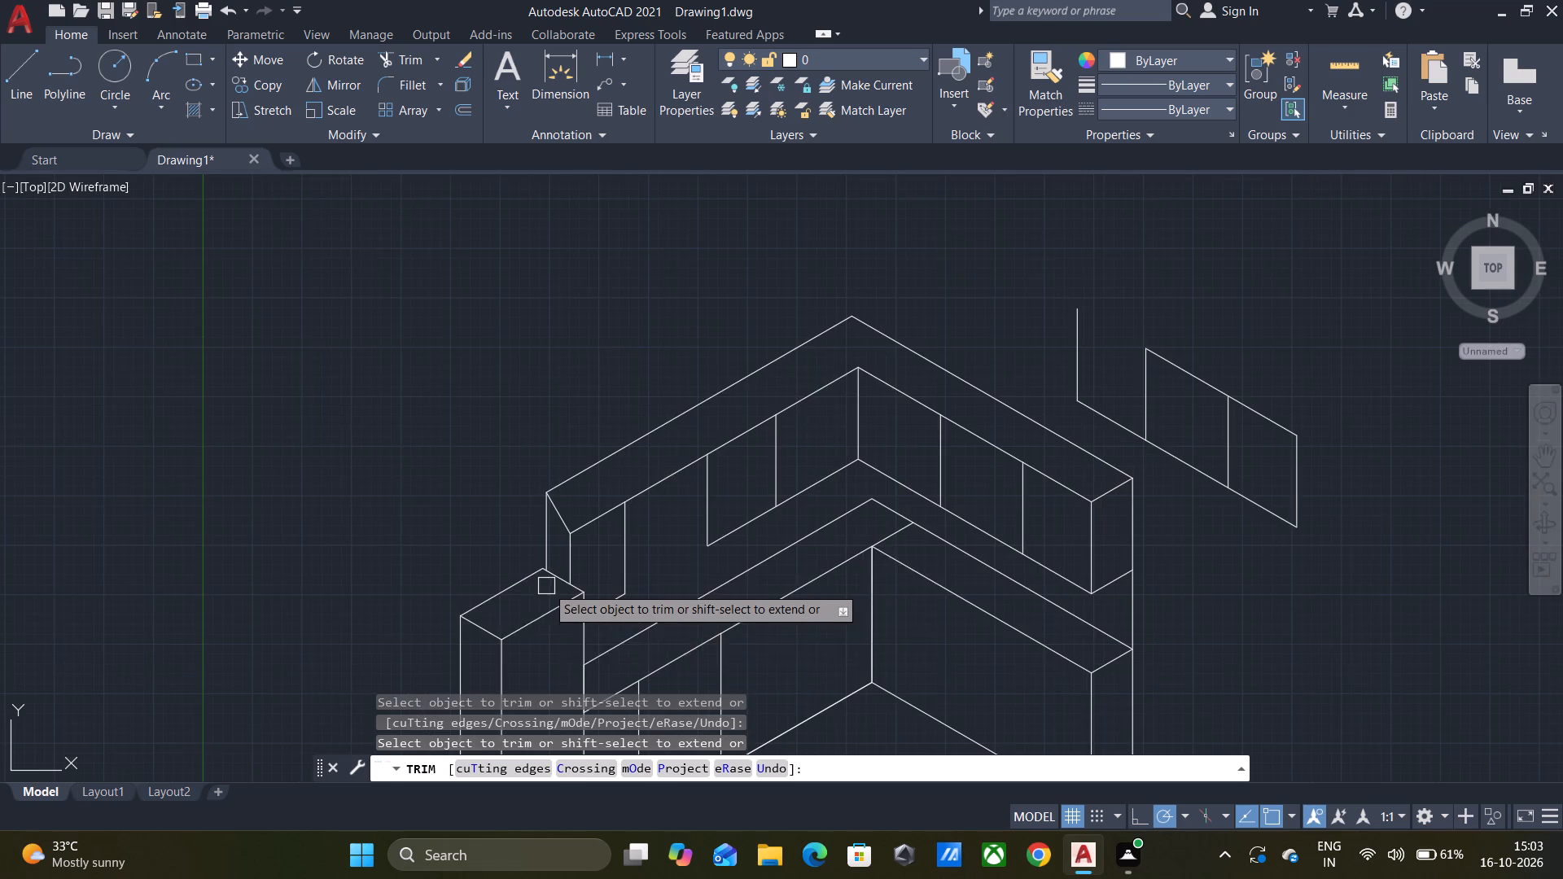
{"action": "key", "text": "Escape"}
Delete the upper row's short slanted end line, the vertical line beside it and the long back top edge joined to them.
{"action": "scroll", "coordinate": [593, 364], "scroll_direction": "down", "scroll_amount": 1}
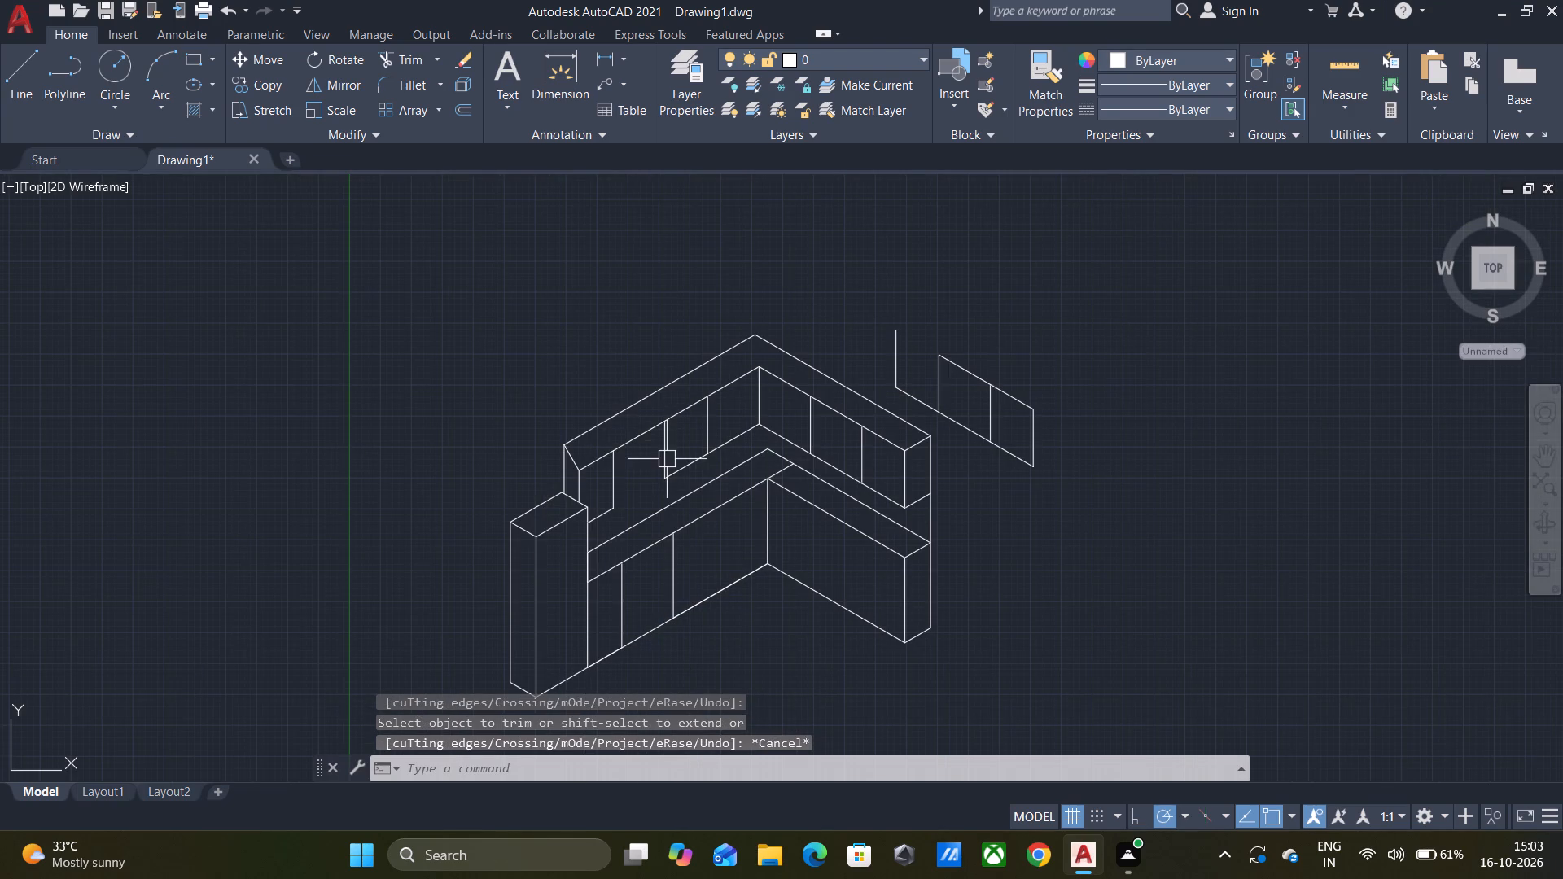
{"action": "scroll", "coordinate": [642, 452], "scroll_direction": "up", "scroll_amount": 2}
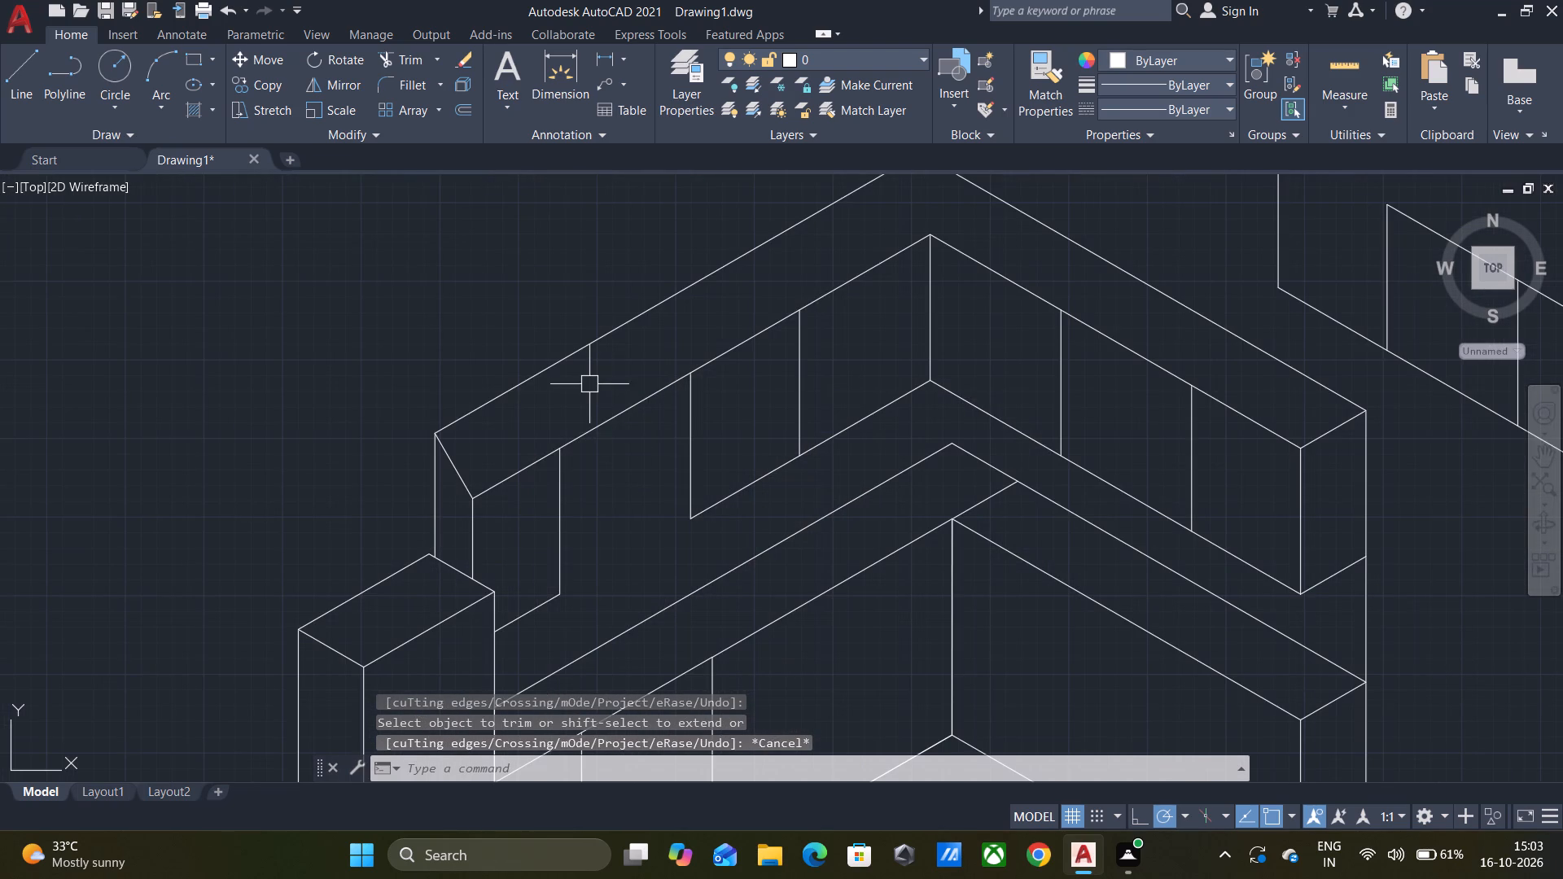
{"action": "key", "text": "Escape"}
{"action": "left_click", "coordinate": [448, 466]}
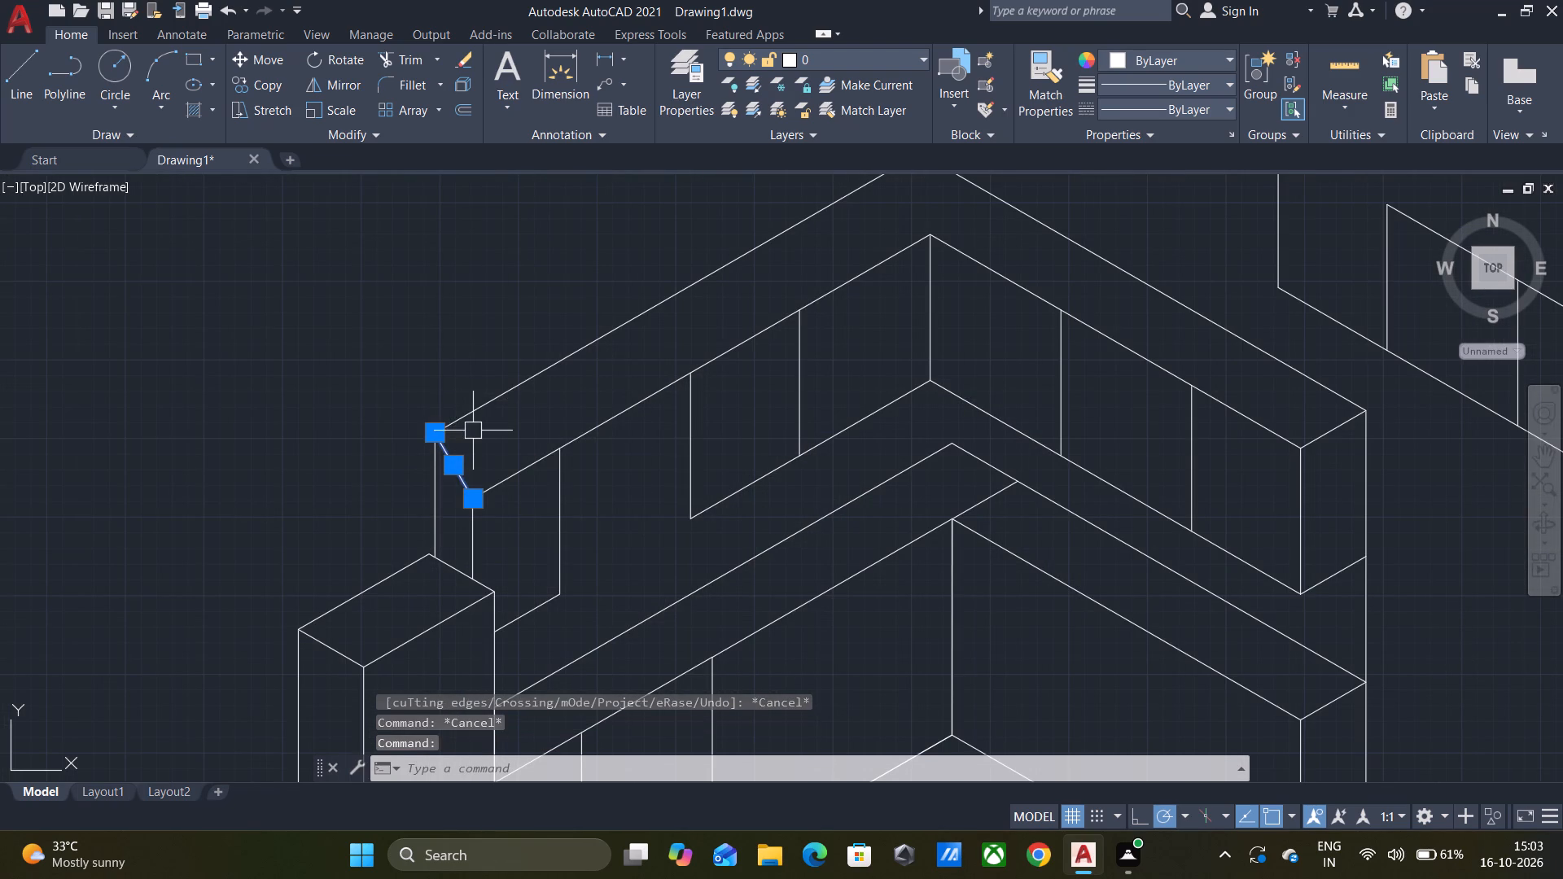
{"action": "left_click", "coordinate": [475, 417]}
{"action": "left_click", "coordinate": [431, 482]}
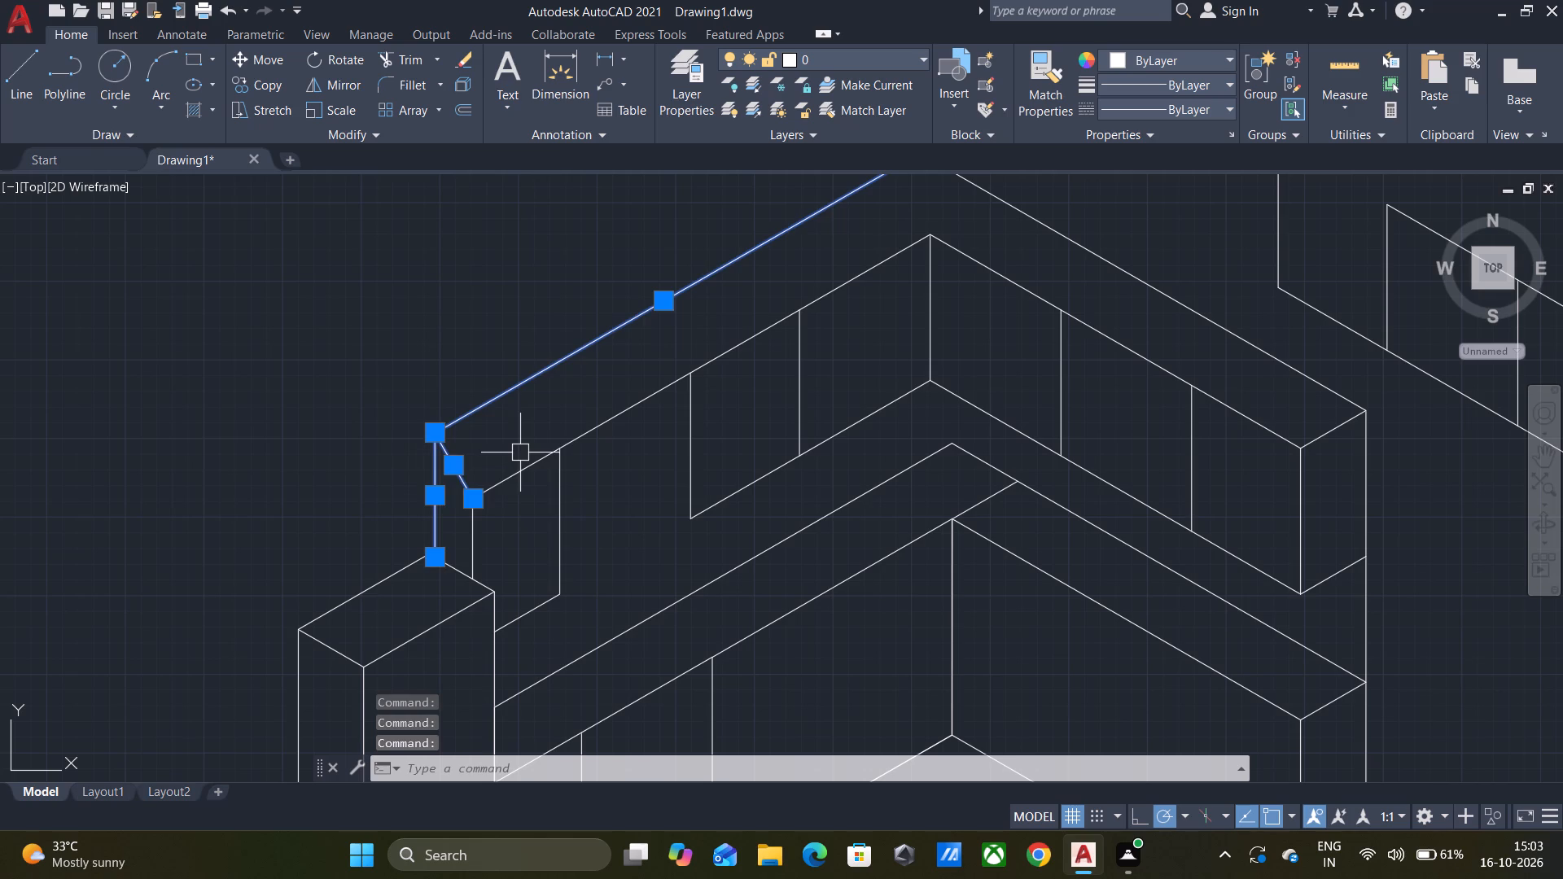
{"action": "key", "text": "Delete"}
Draw a short edge about 195 at 150° from the upper end panel's outer top corner.
{"action": "key", "text": "l"}
{"action": "key", "text": "Return"}
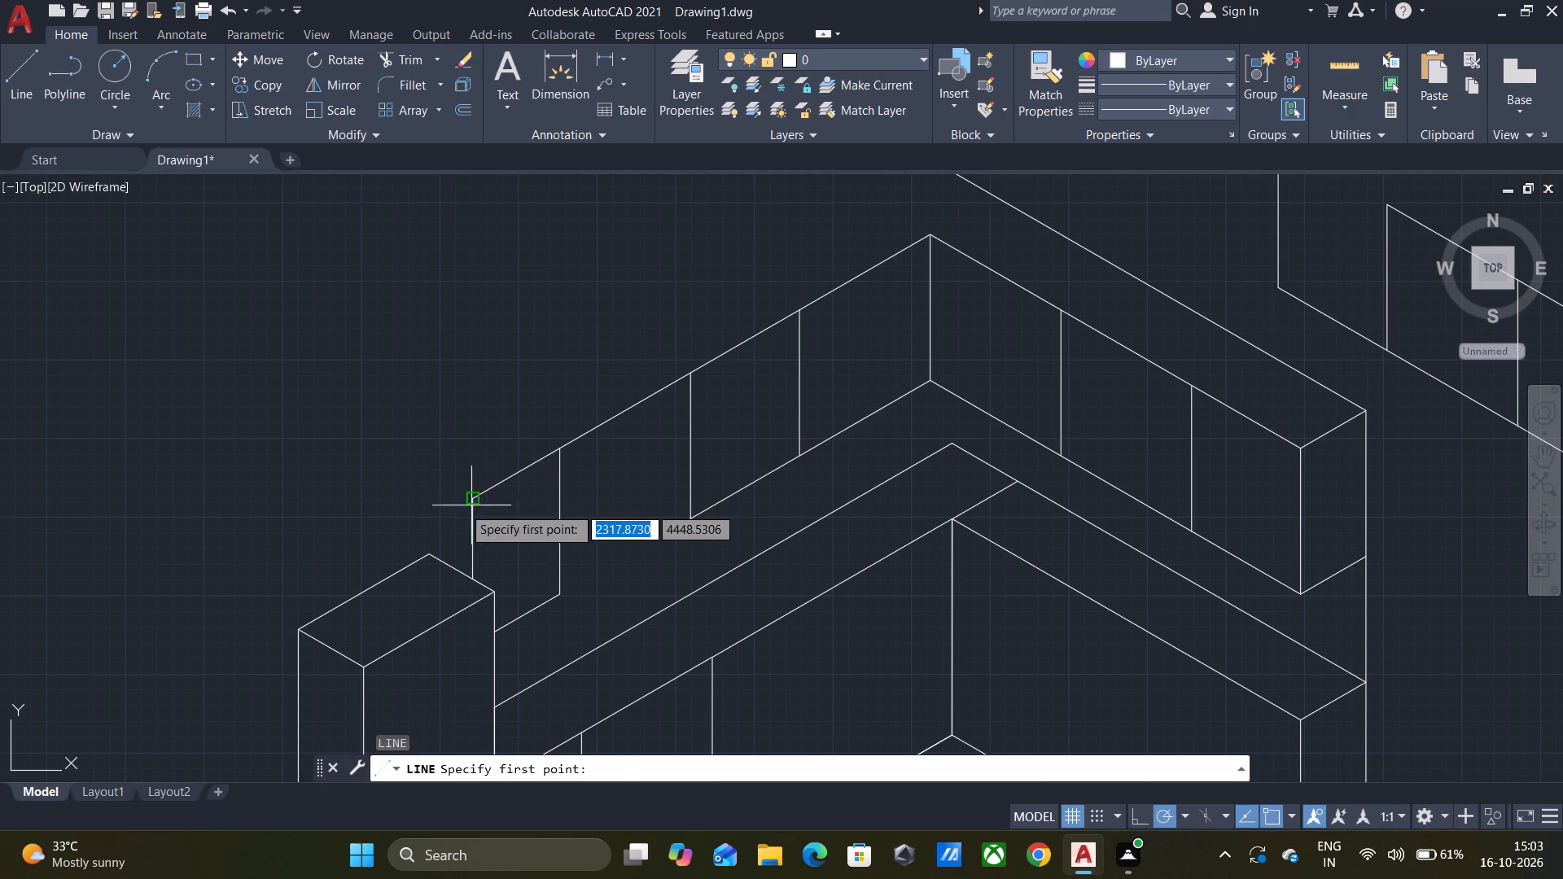
{"action": "left_click", "coordinate": [475, 500]}
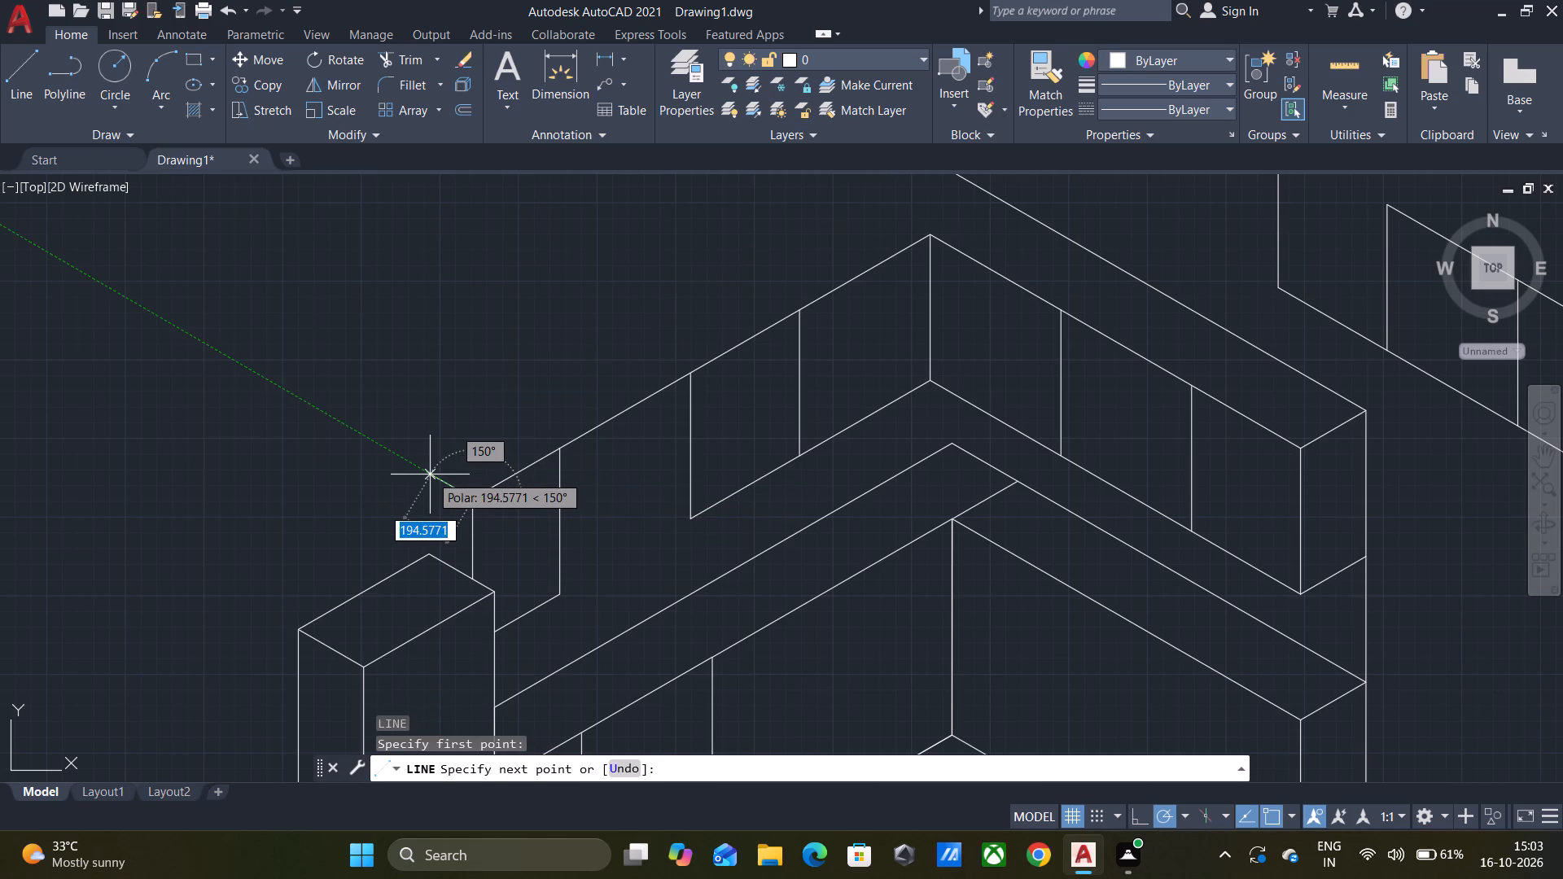
{"action": "left_click", "coordinate": [430, 474]}
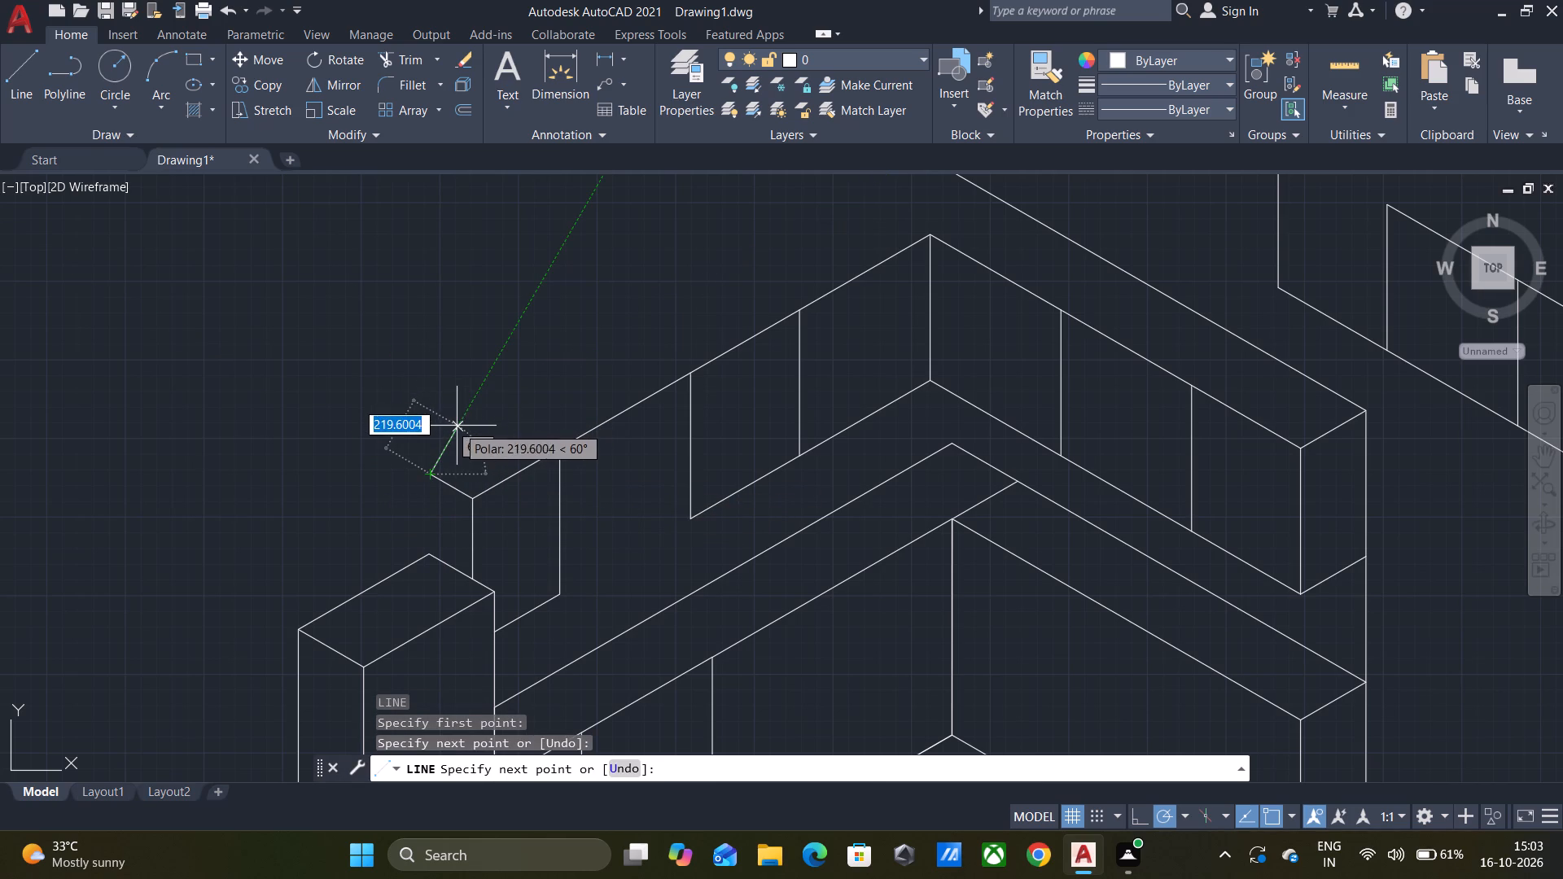
{"action": "key", "text": "Escape"}
Delete the short edge just drawn from the upper end panel's outer top corner.
{"action": "left_click", "coordinate": [447, 491]}
{"action": "key", "text": "F12"}
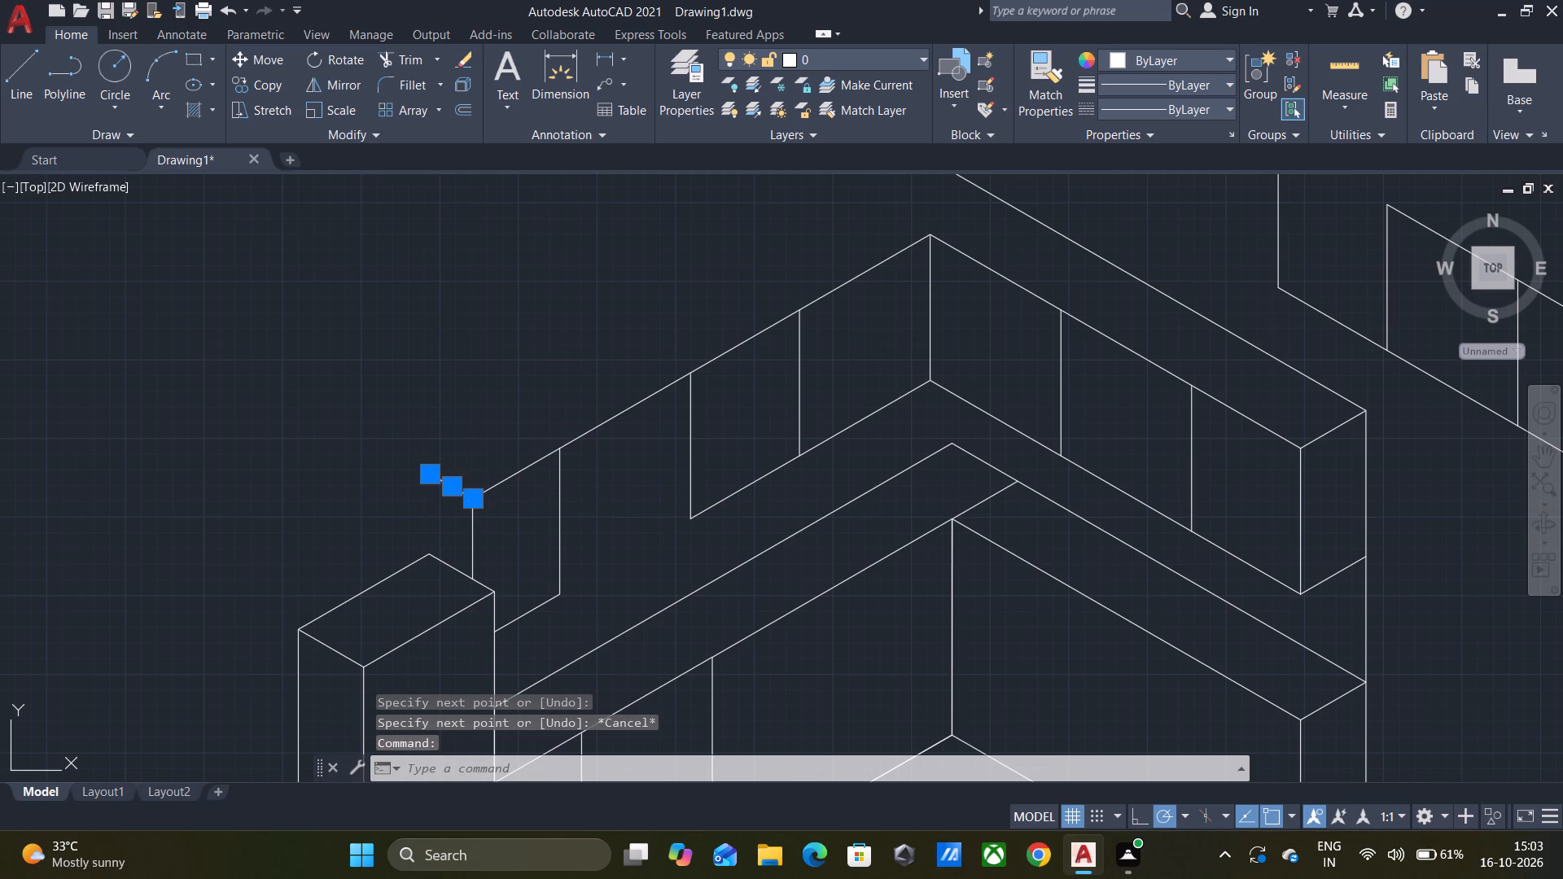
{"action": "key", "text": "Delete"}
Draw a 300 edge at 150° from the upper end panel's outer top corner, continued by a 2100 edge at 30°.
{"action": "key", "text": "l"}
{"action": "key", "text": "Return"}
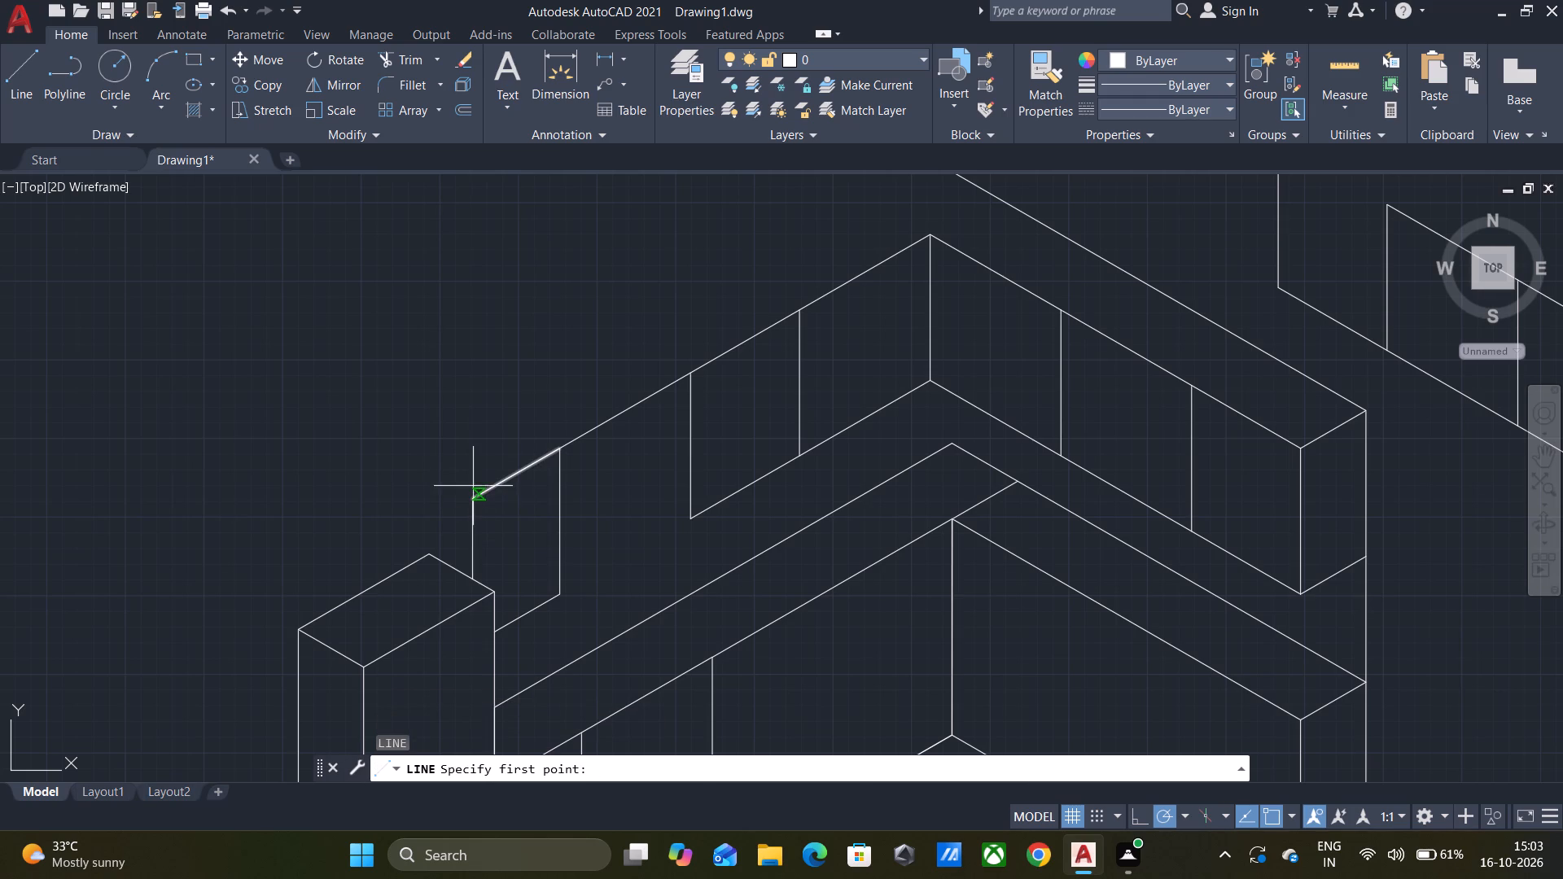
{"action": "left_click", "coordinate": [471, 498]}
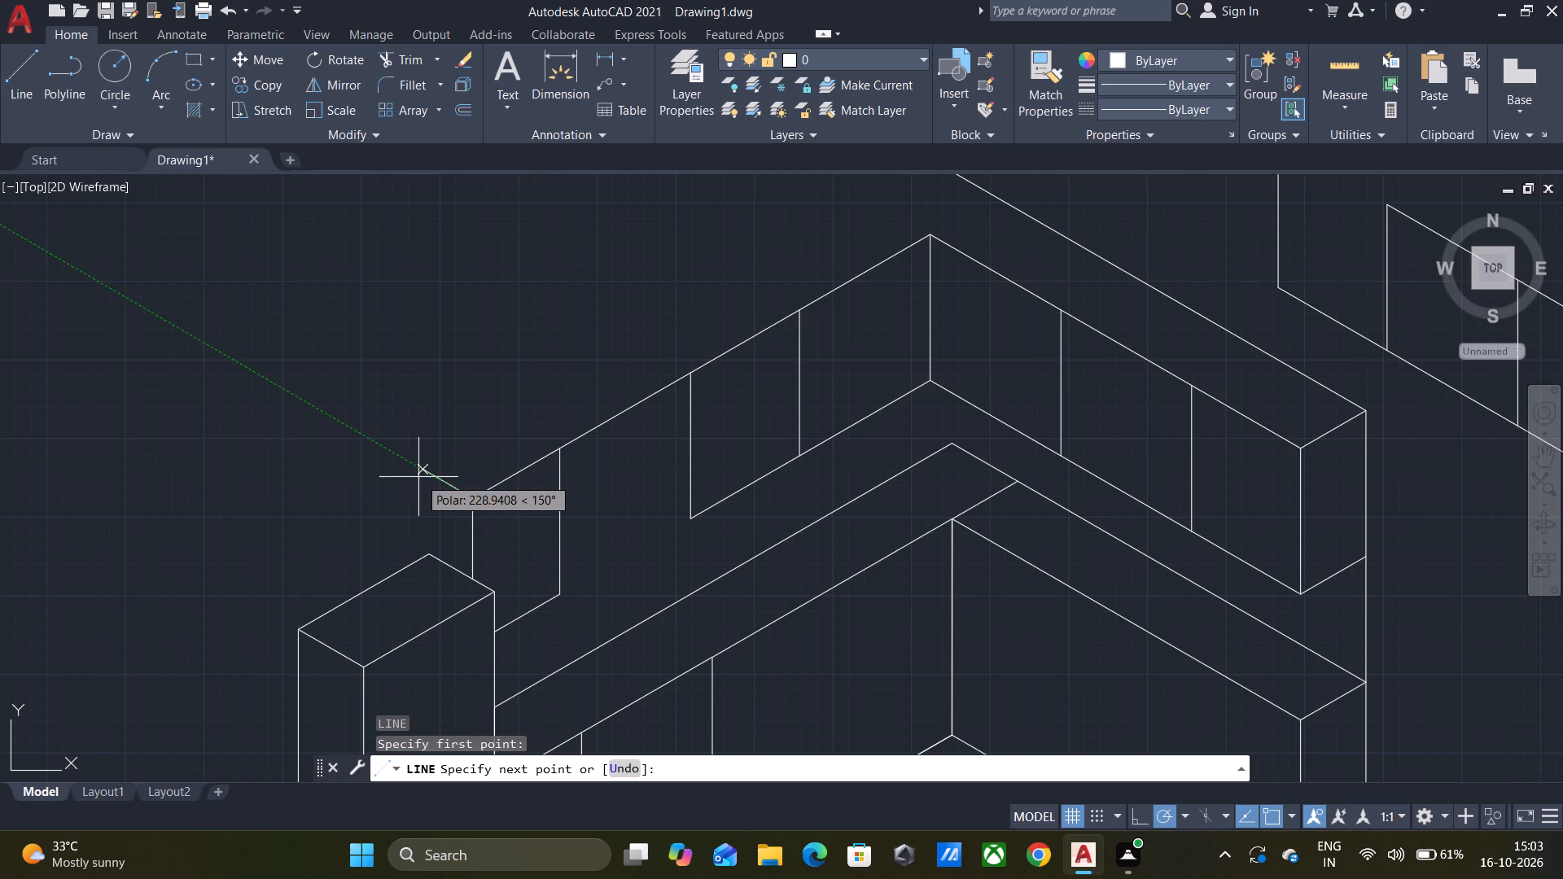
{"action": "type", "text": "300"}
{"action": "key", "text": "Return"}
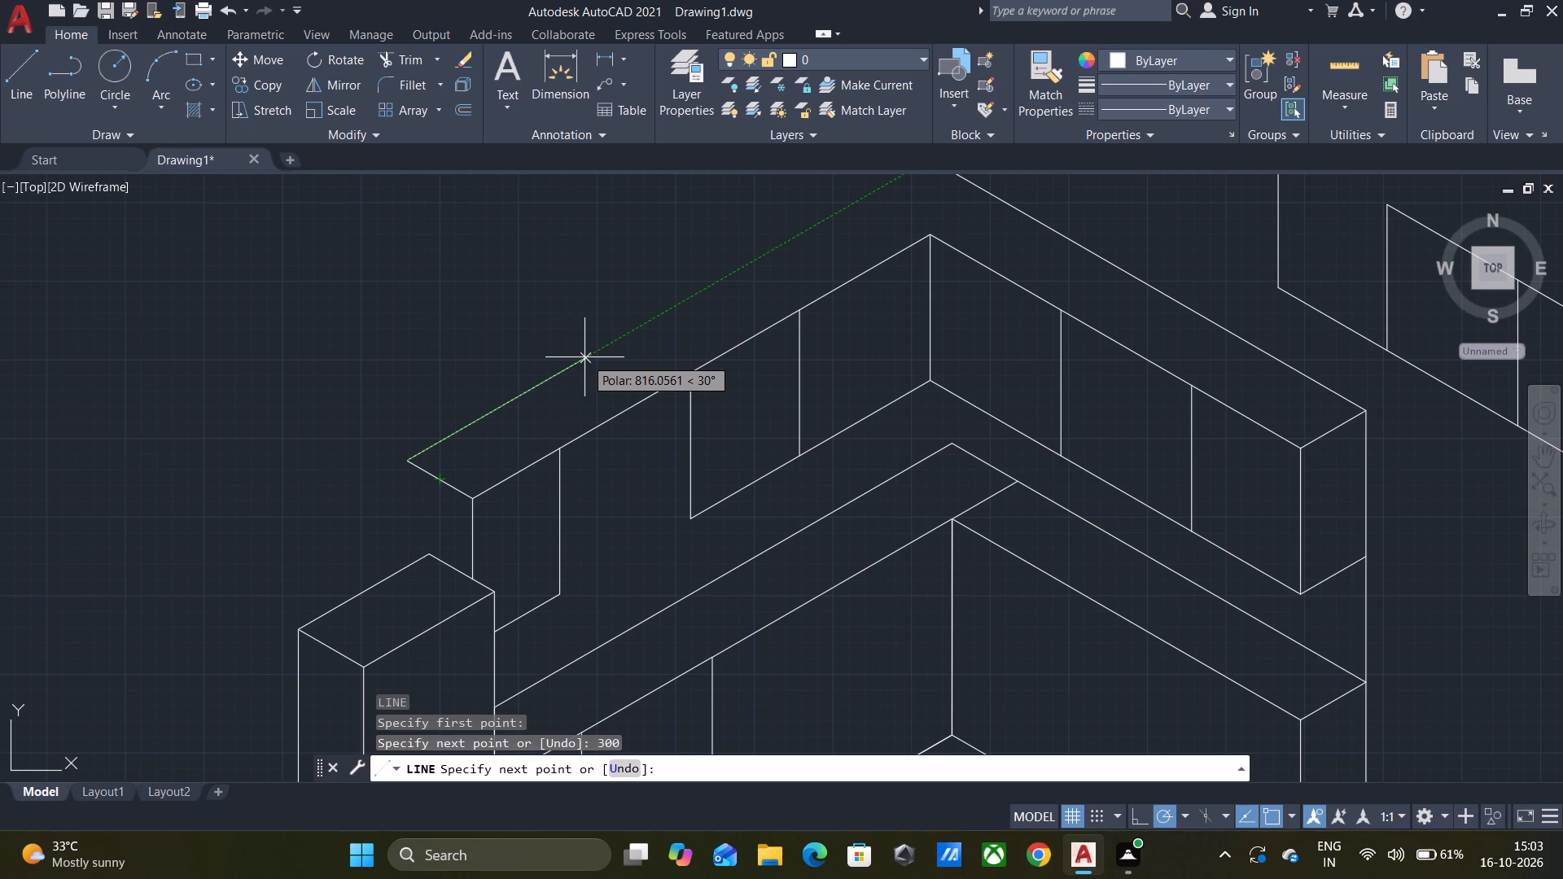
{"action": "type", "text": "2100"}
{"action": "key", "text": "Return"}
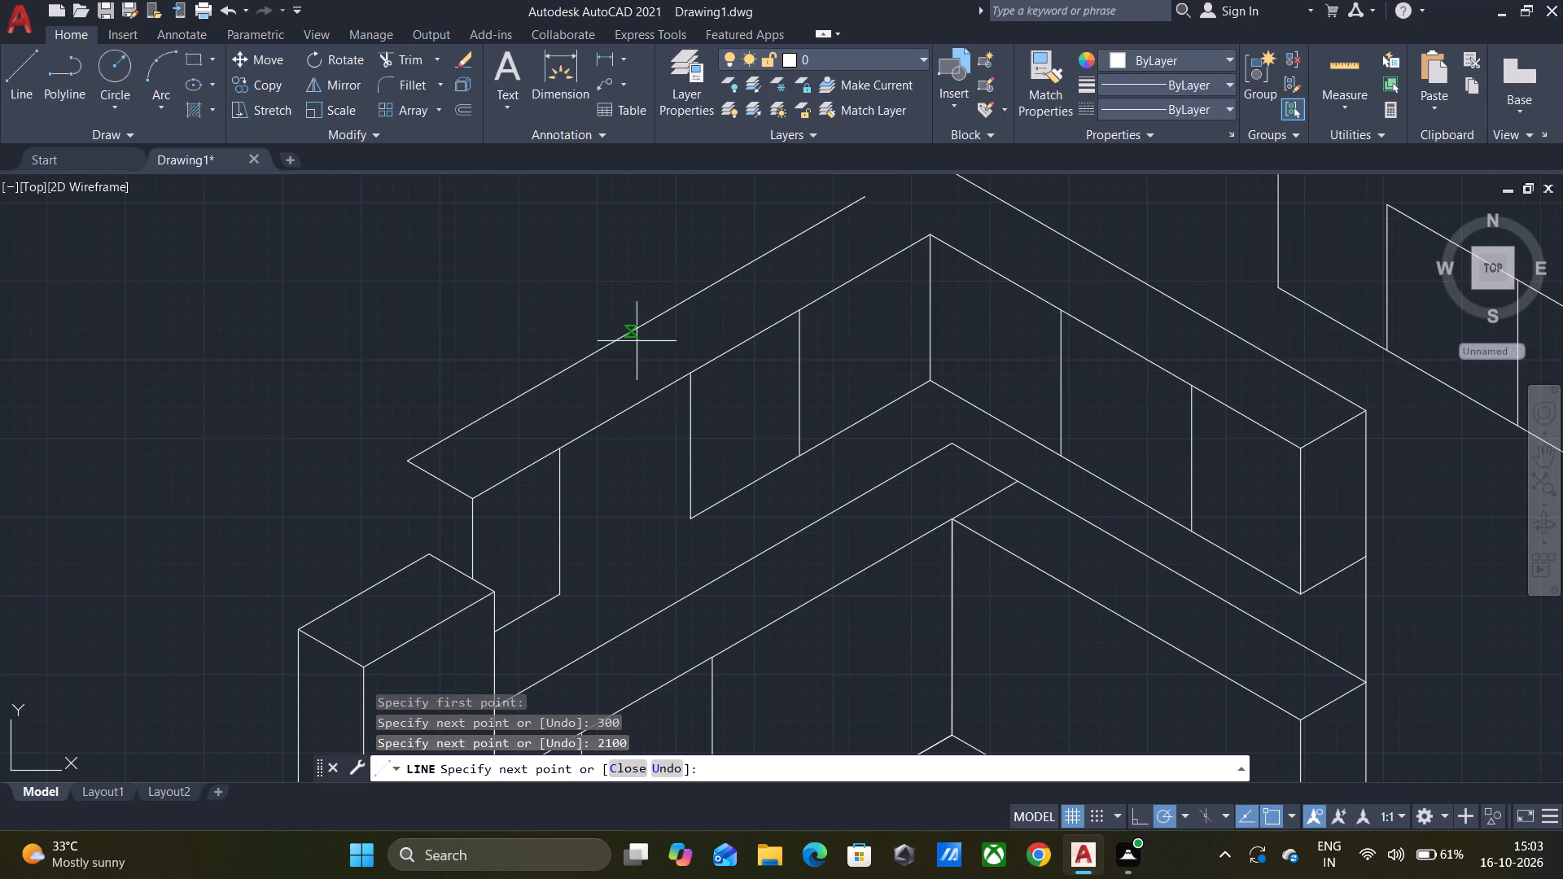
{"action": "middle_click_drag", "start_coordinate": [980, 225], "coordinate": [990, 309]}
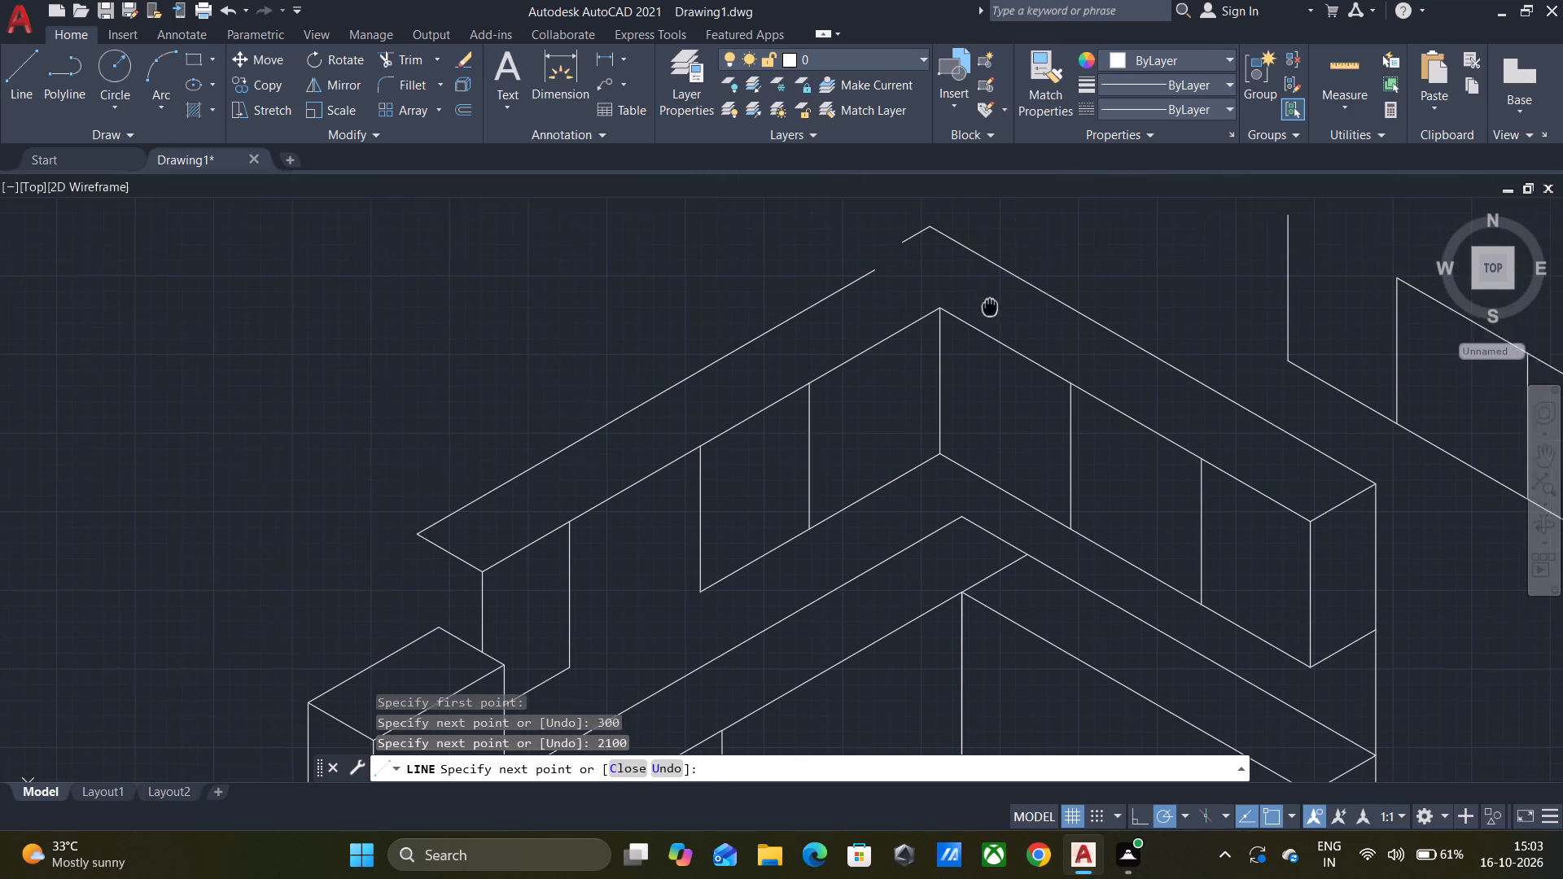
{"action": "middle_click_drag", "start_coordinate": [990, 309], "coordinate": [988, 312]}
{"action": "key", "text": "Escape"}
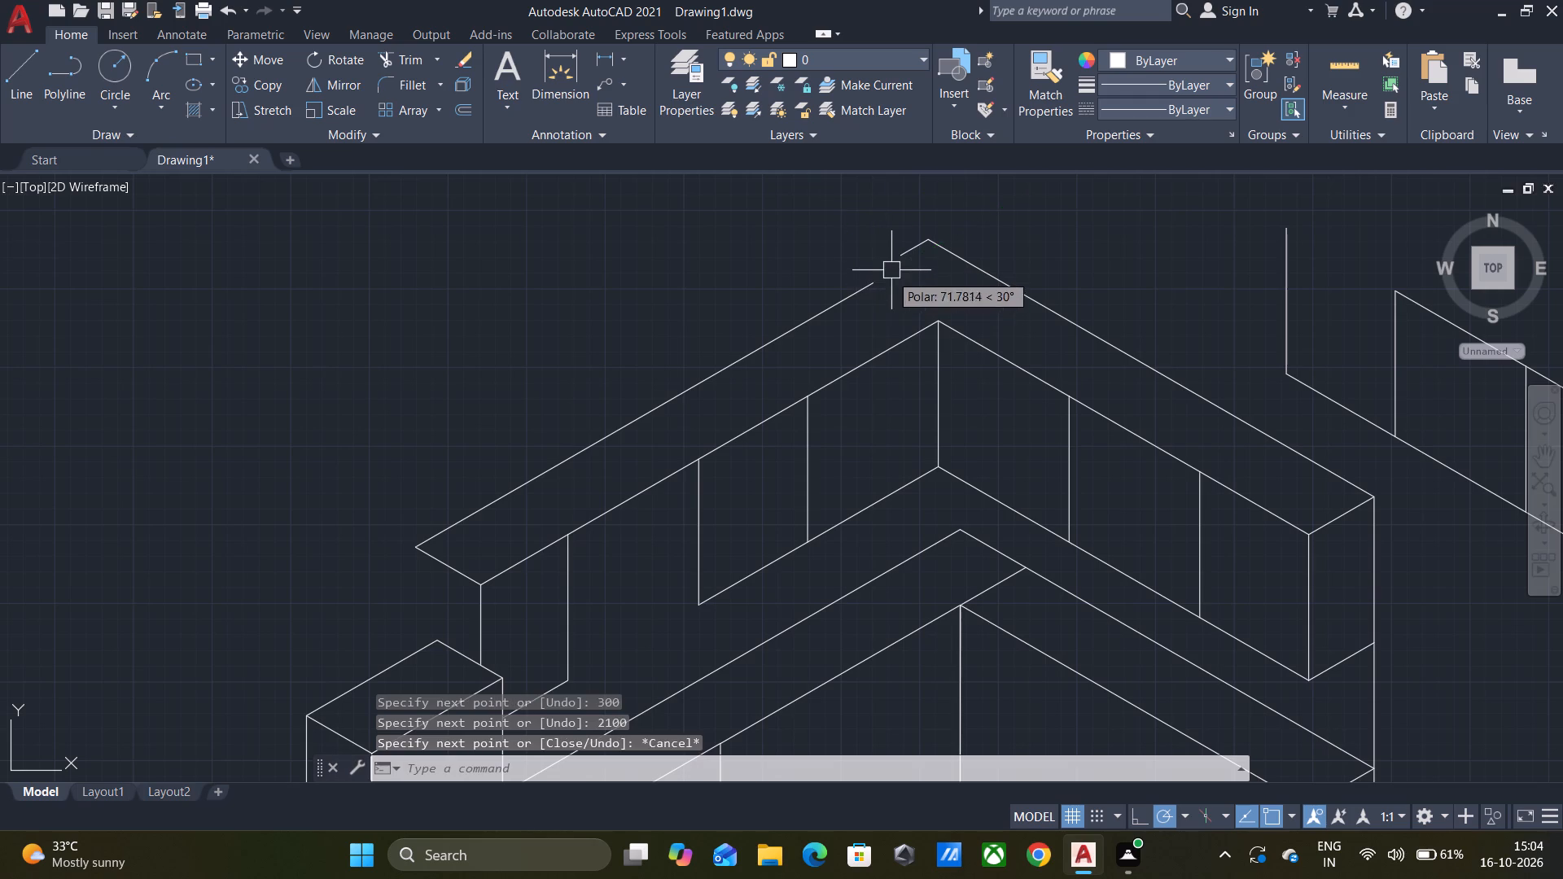
Delete the upper row's old back top edge on the other wing and the short leftover segment at its peak.
{"action": "left_click", "coordinate": [948, 258]}
{"action": "key", "text": "Delete"}
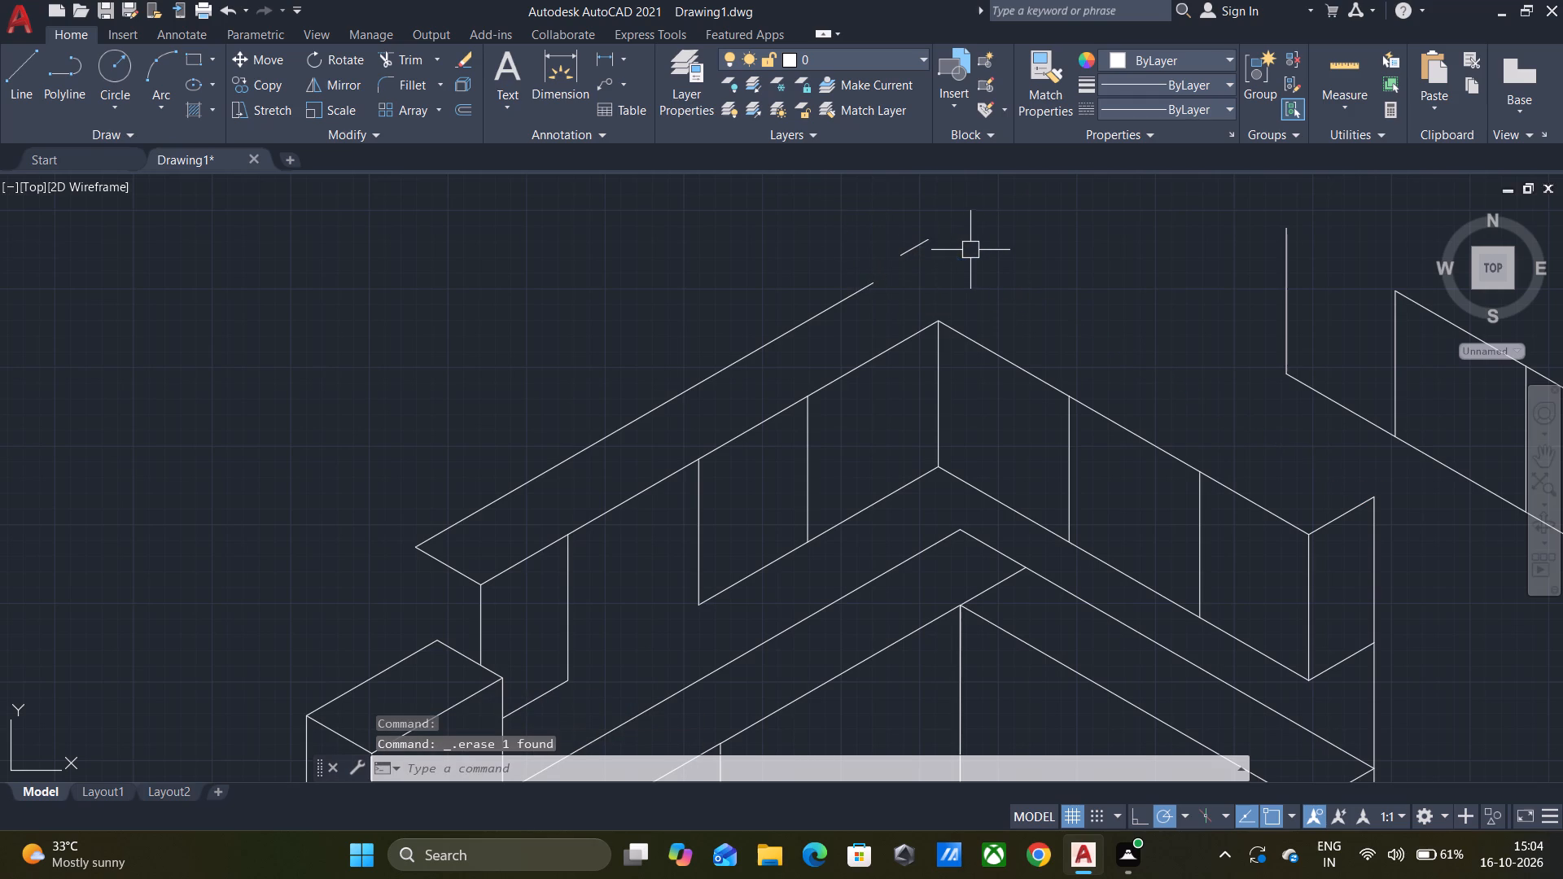
{"action": "left_click", "coordinate": [916, 253]}
{"action": "key", "text": "Delete"}
Draw a back top edge from the other wing's outer end corner, 1600 at 150° and continued by 600 past the row's corner.
{"action": "key", "text": "l"}
{"action": "key", "text": "Return"}
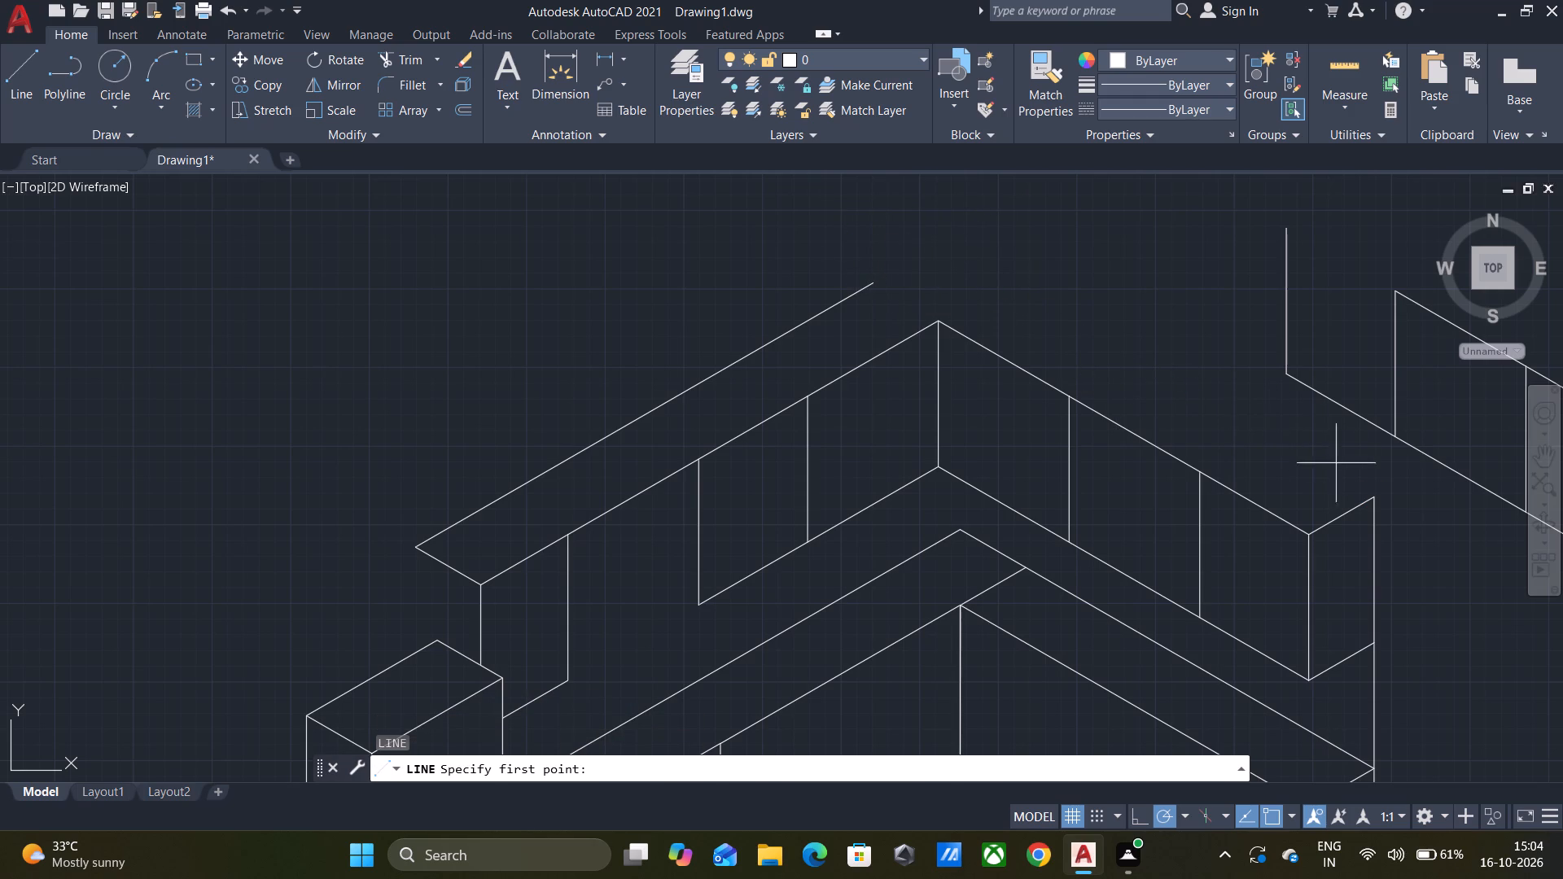
{"action": "left_click", "coordinate": [1373, 499]}
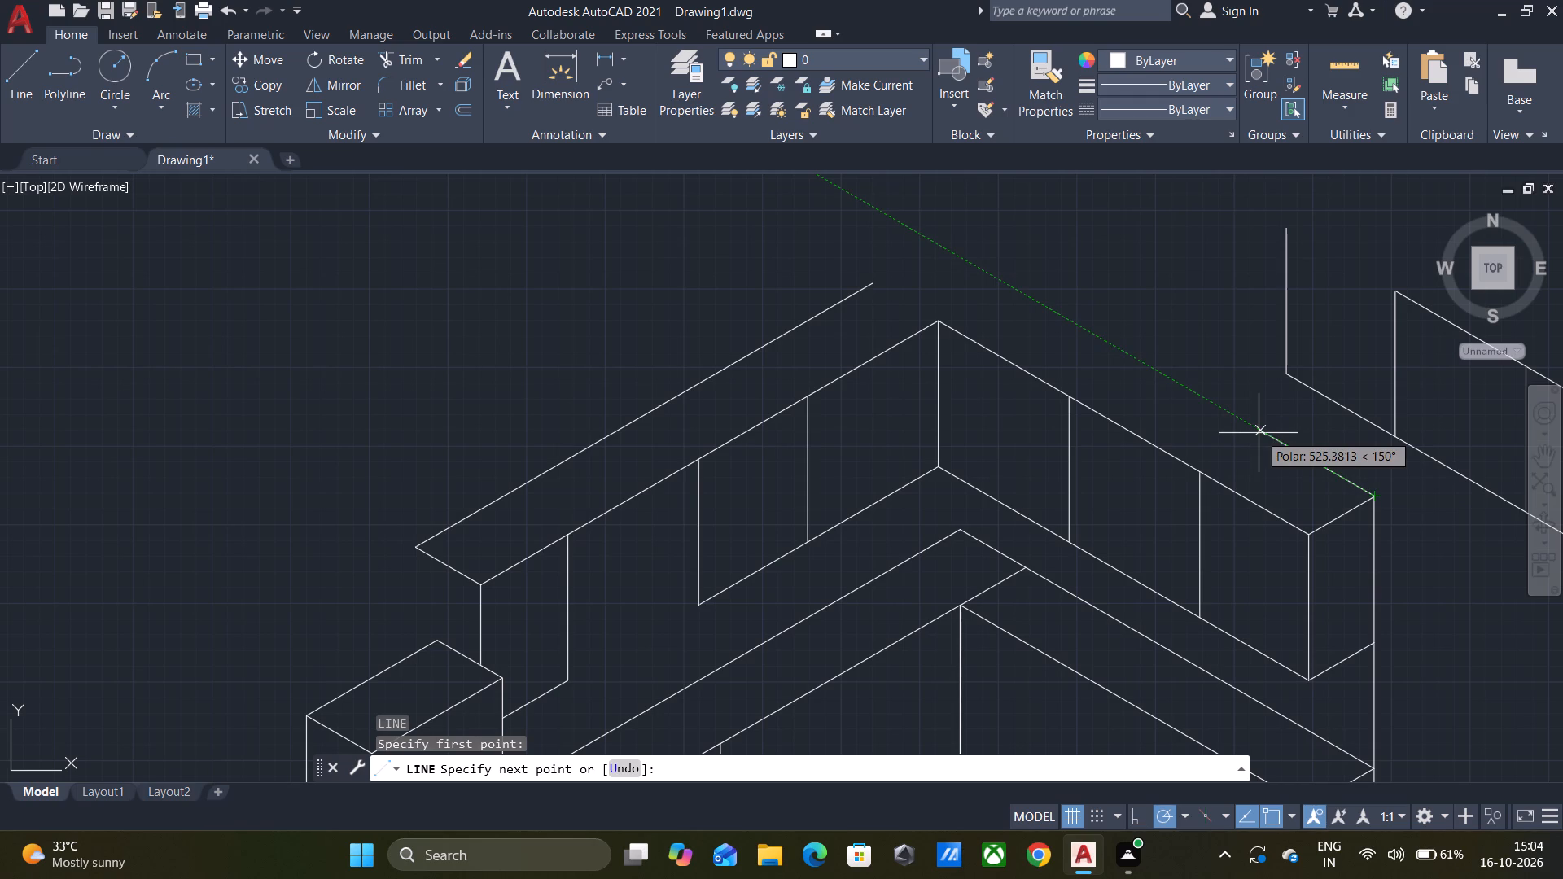
{"action": "type", "text": "1600"}
{"action": "key", "text": "Return"}
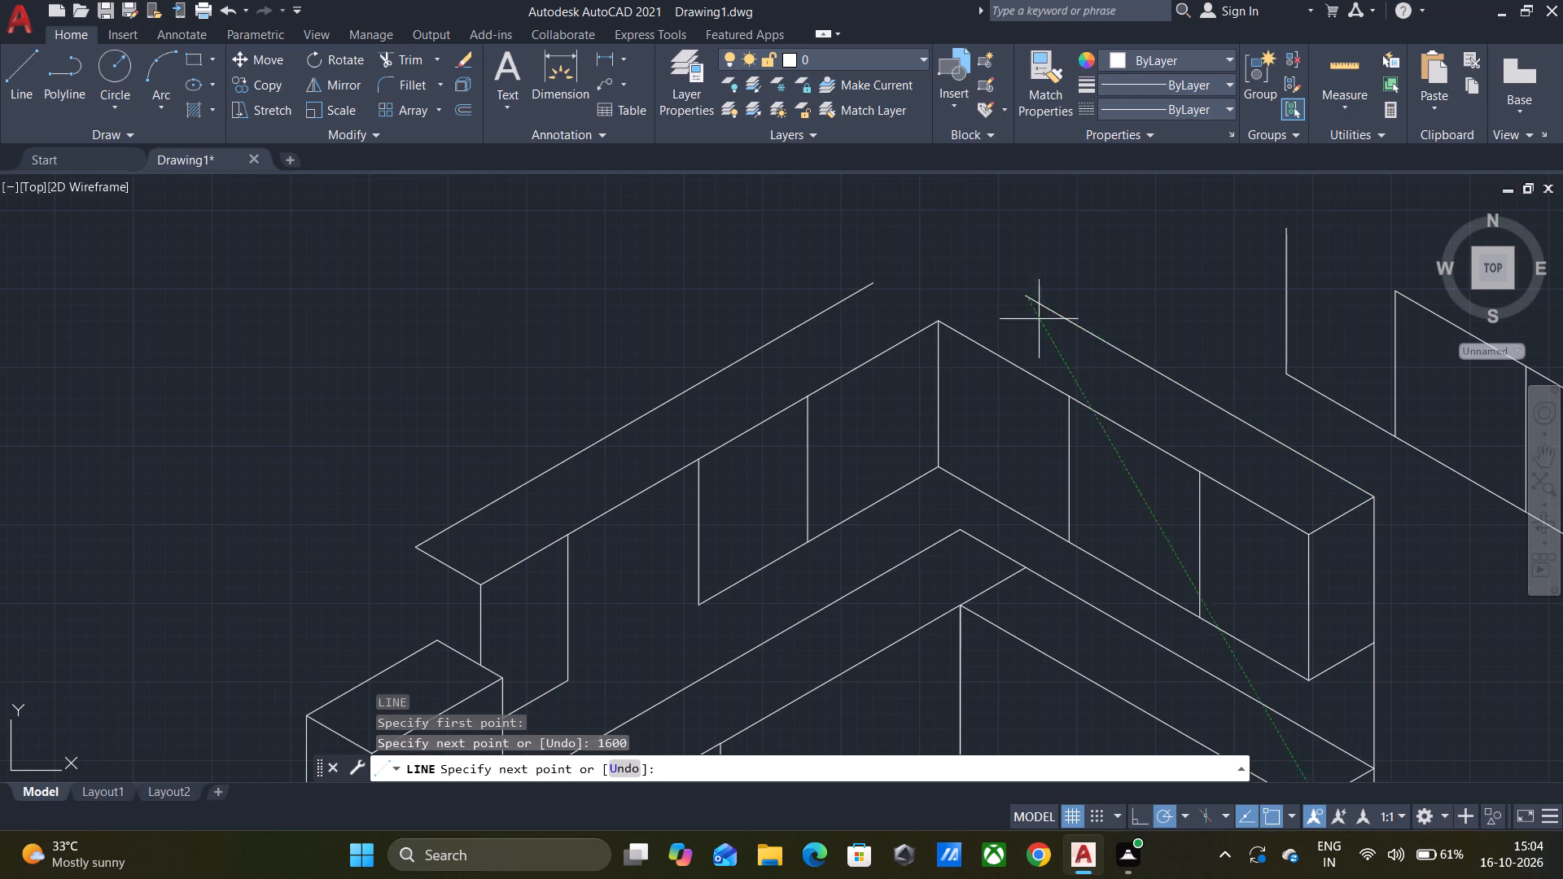
{"action": "type", "text": "600"}
{"action": "key", "text": "Return"}
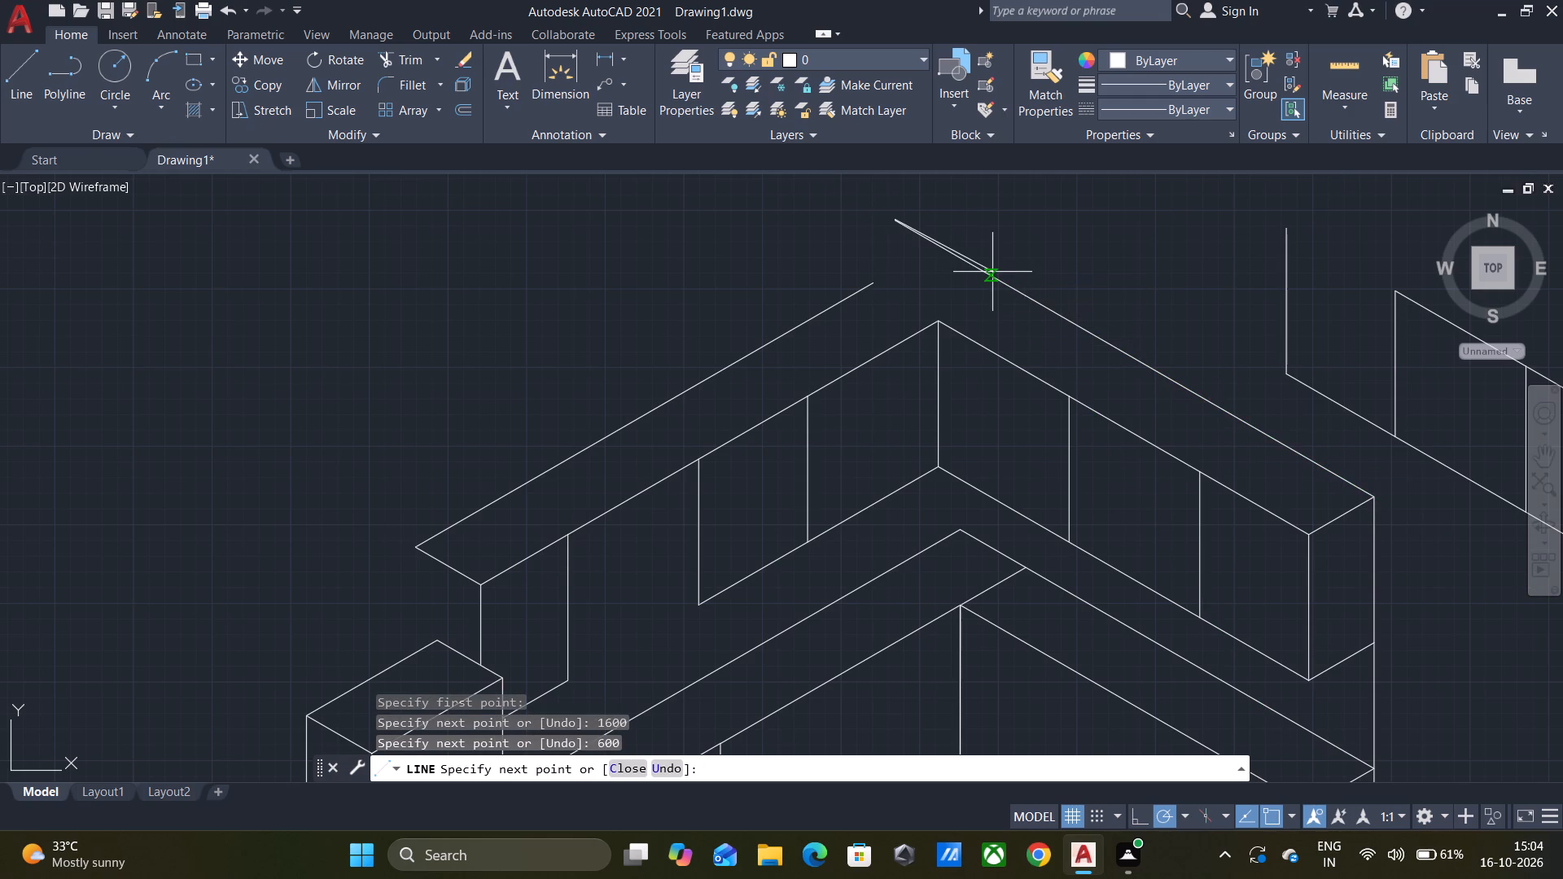
{"action": "key", "text": "Escape"}
Lengthen the 2100 back top edge with a 600 line at 30° from its open end, crossing the other back edge.
{"action": "key", "text": "l"}
{"action": "key", "text": "Return"}
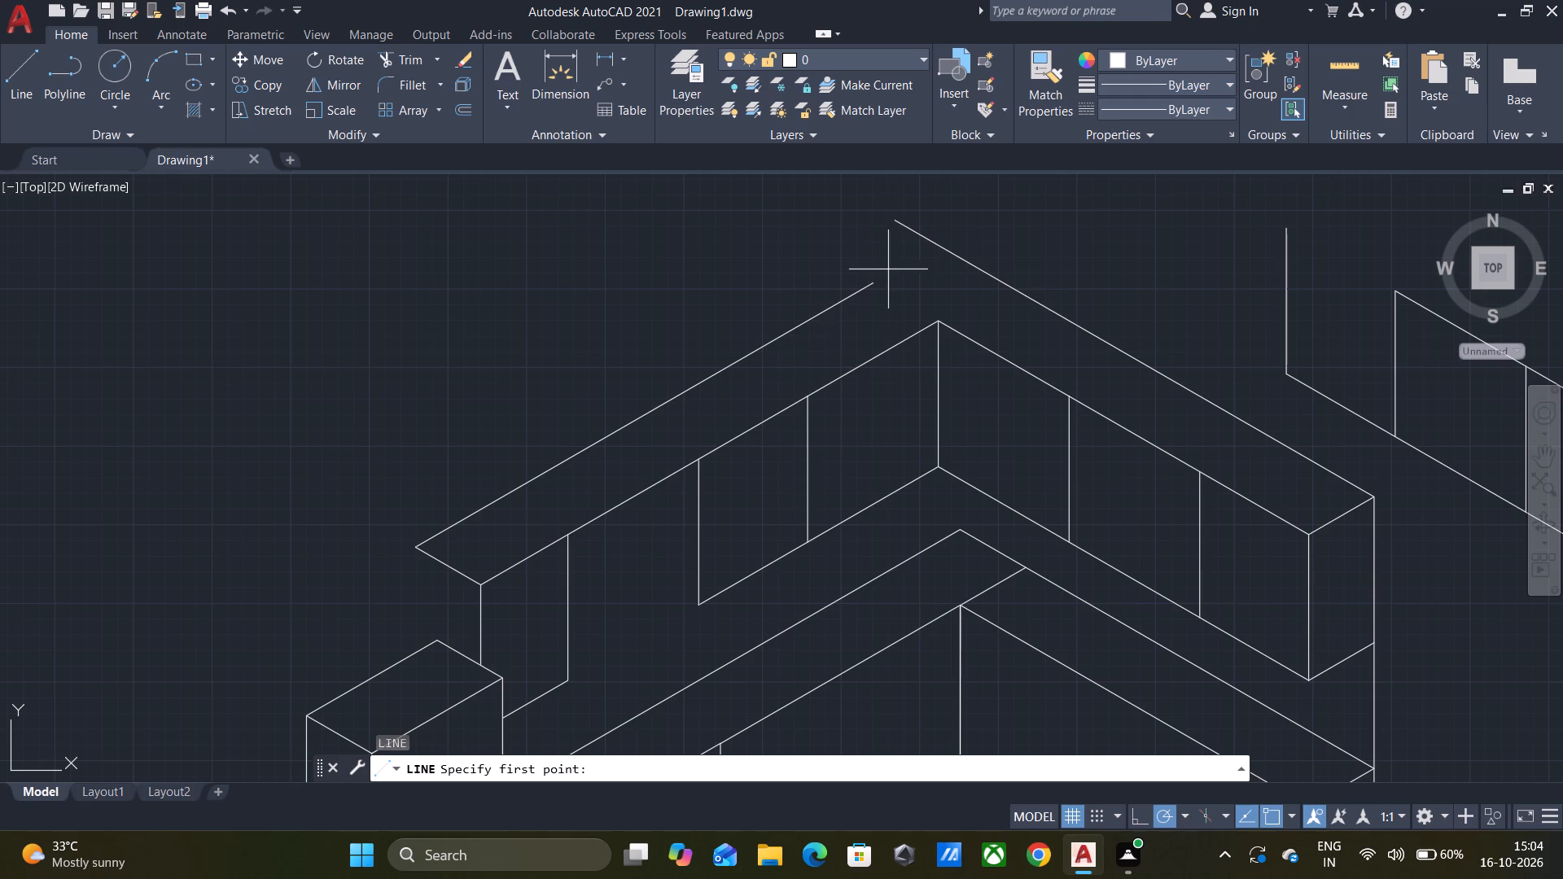
{"action": "left_click", "coordinate": [873, 284]}
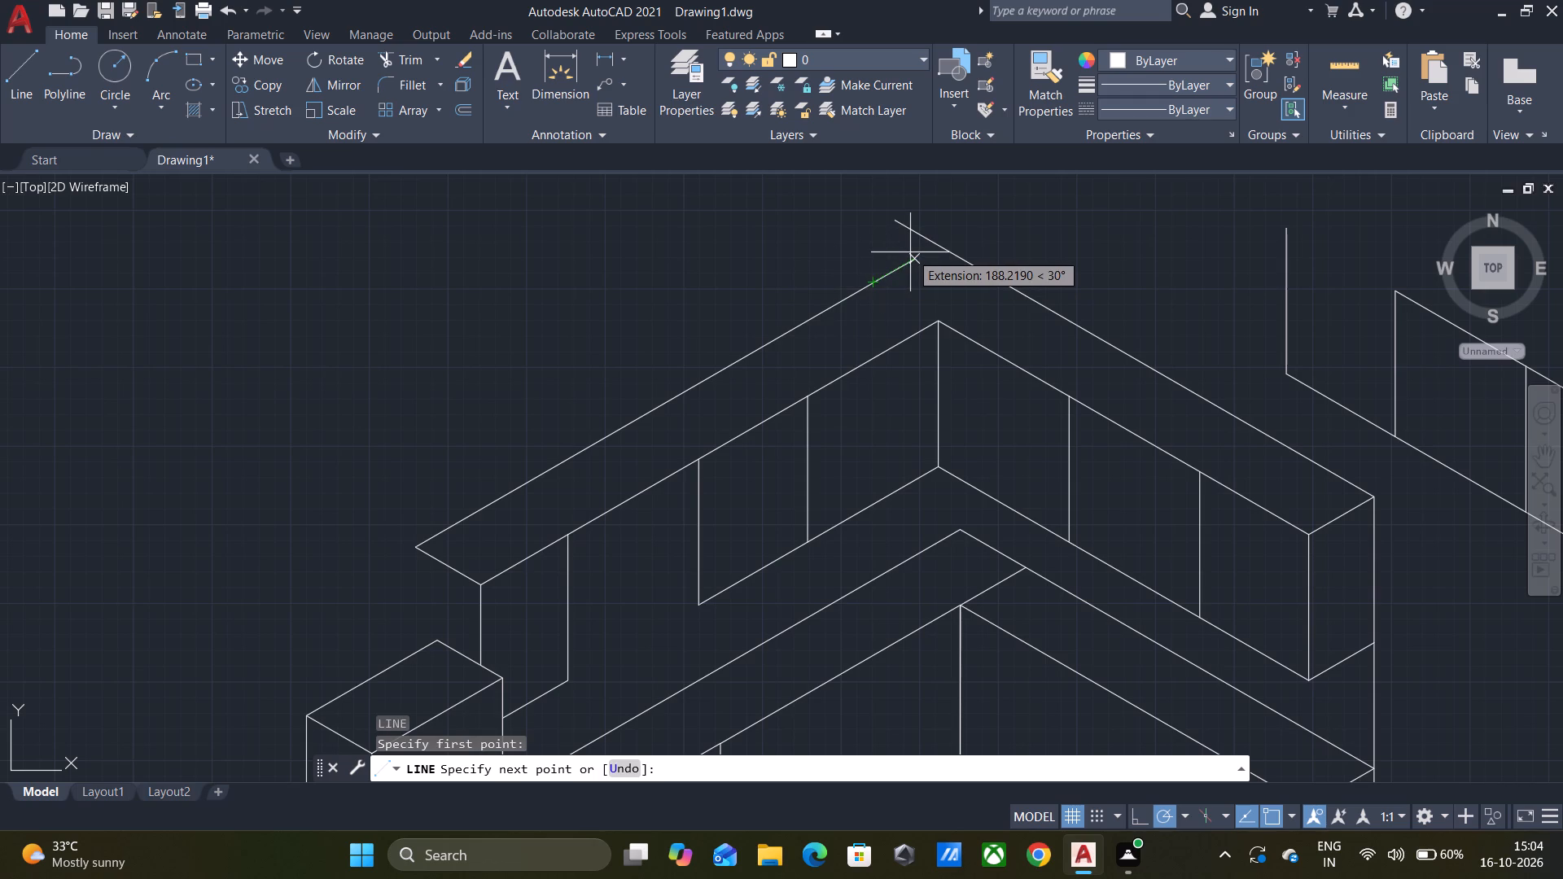
{"action": "type", "text": "600"}
{"action": "key", "text": "Return"}
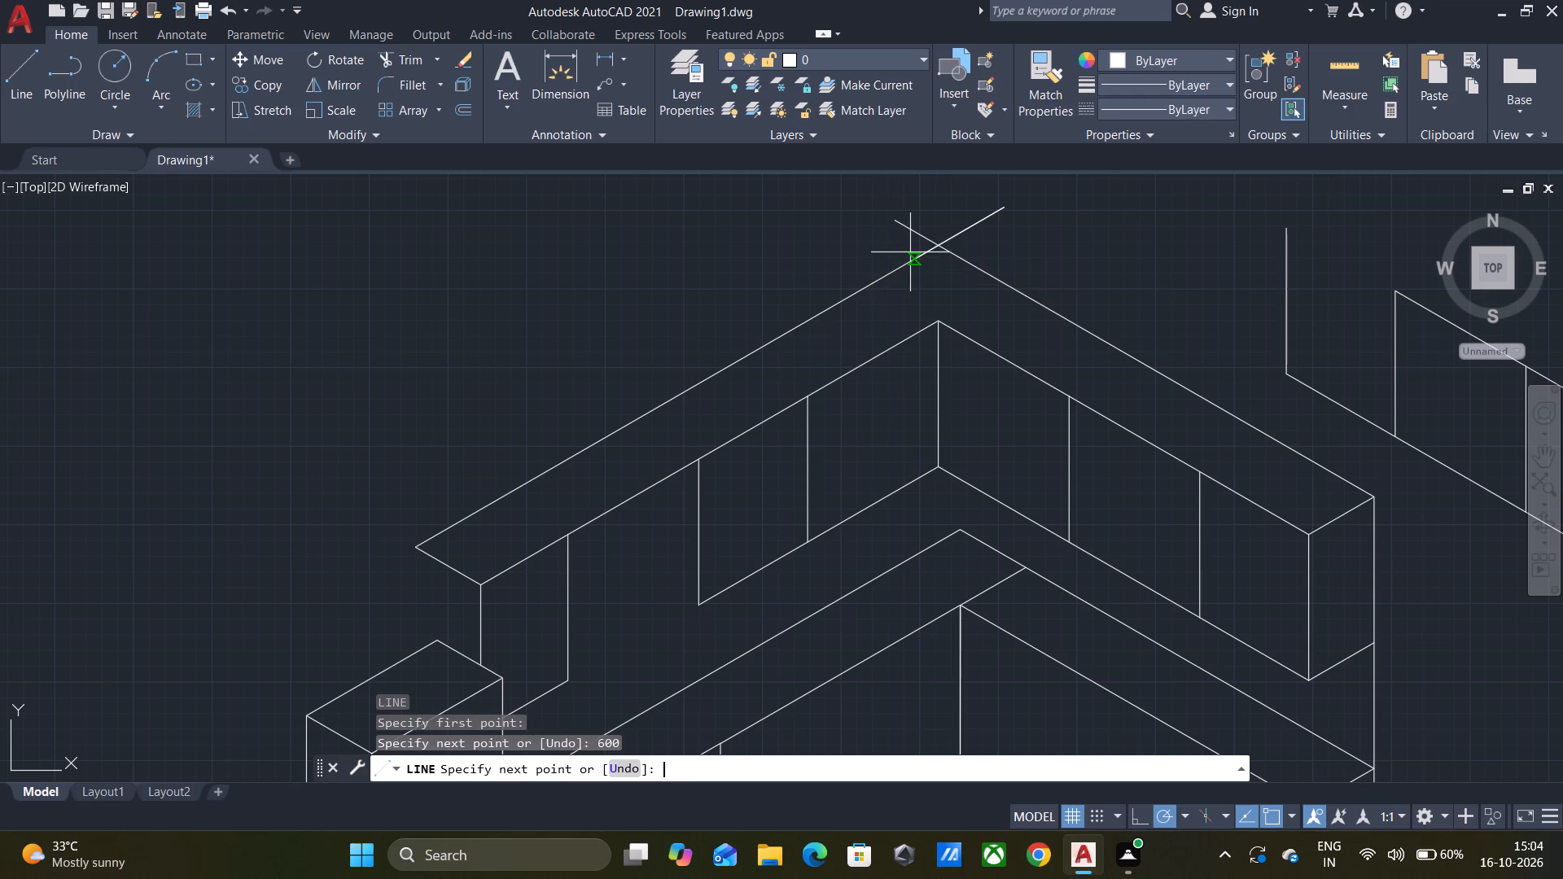
{"action": "key", "text": "Escape"}
Trim both overhanging line ends beyond the crossing at the upper row's back corner.
{"action": "type", "text": "TR"}
{"action": "key", "text": "Return"}
{"action": "key", "text": "Return"}
{"action": "left_click", "coordinate": [911, 225]}
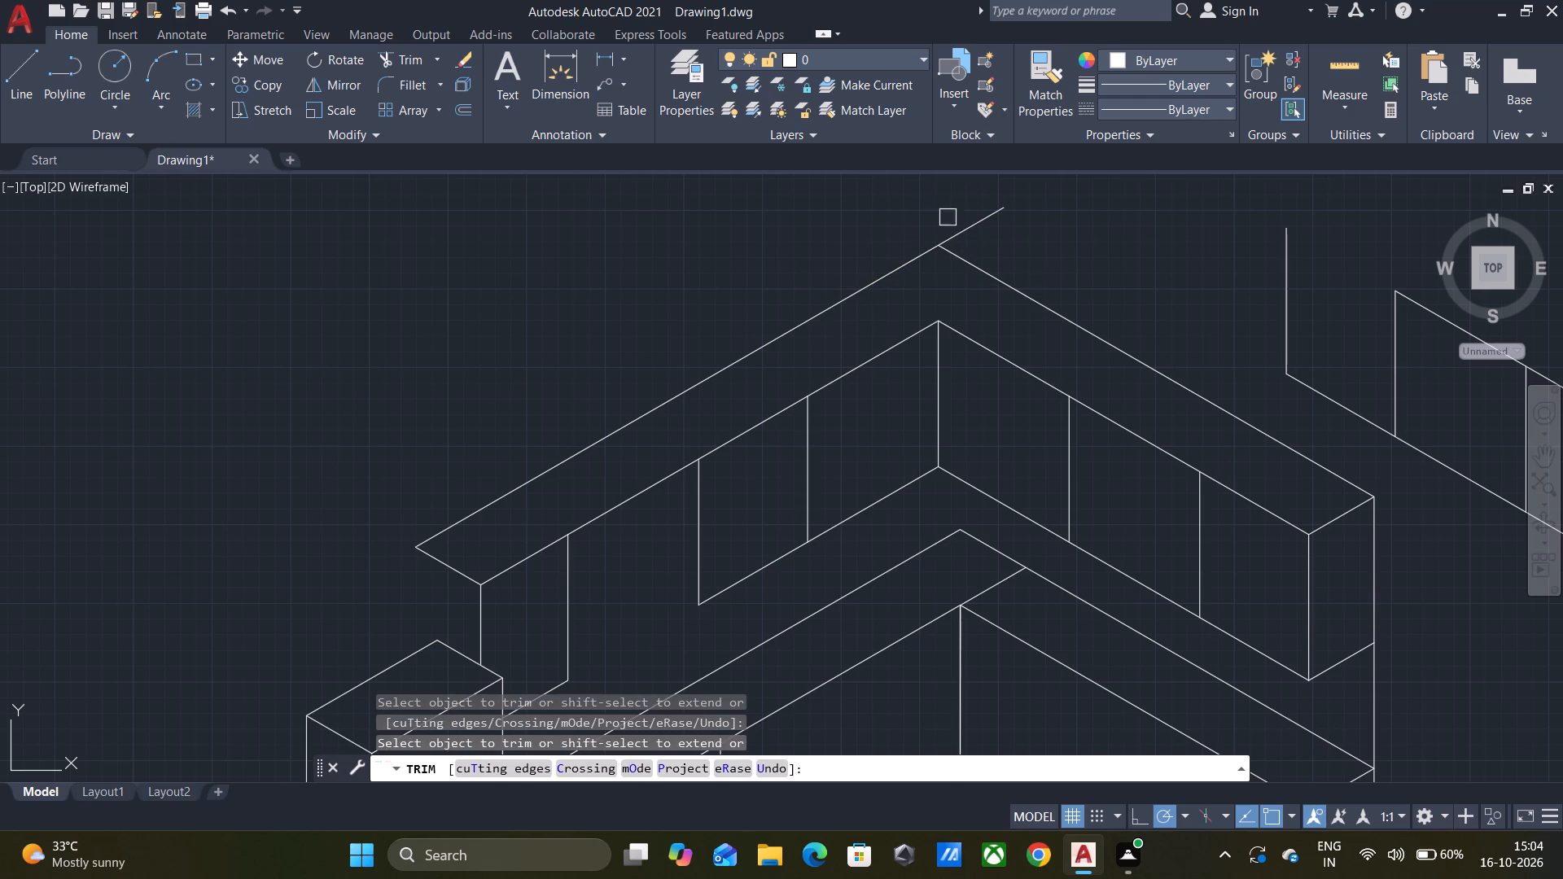
{"action": "left_click", "coordinate": [975, 220]}
{"action": "scroll", "coordinate": [1019, 227], "scroll_direction": "down", "scroll_amount": 2}
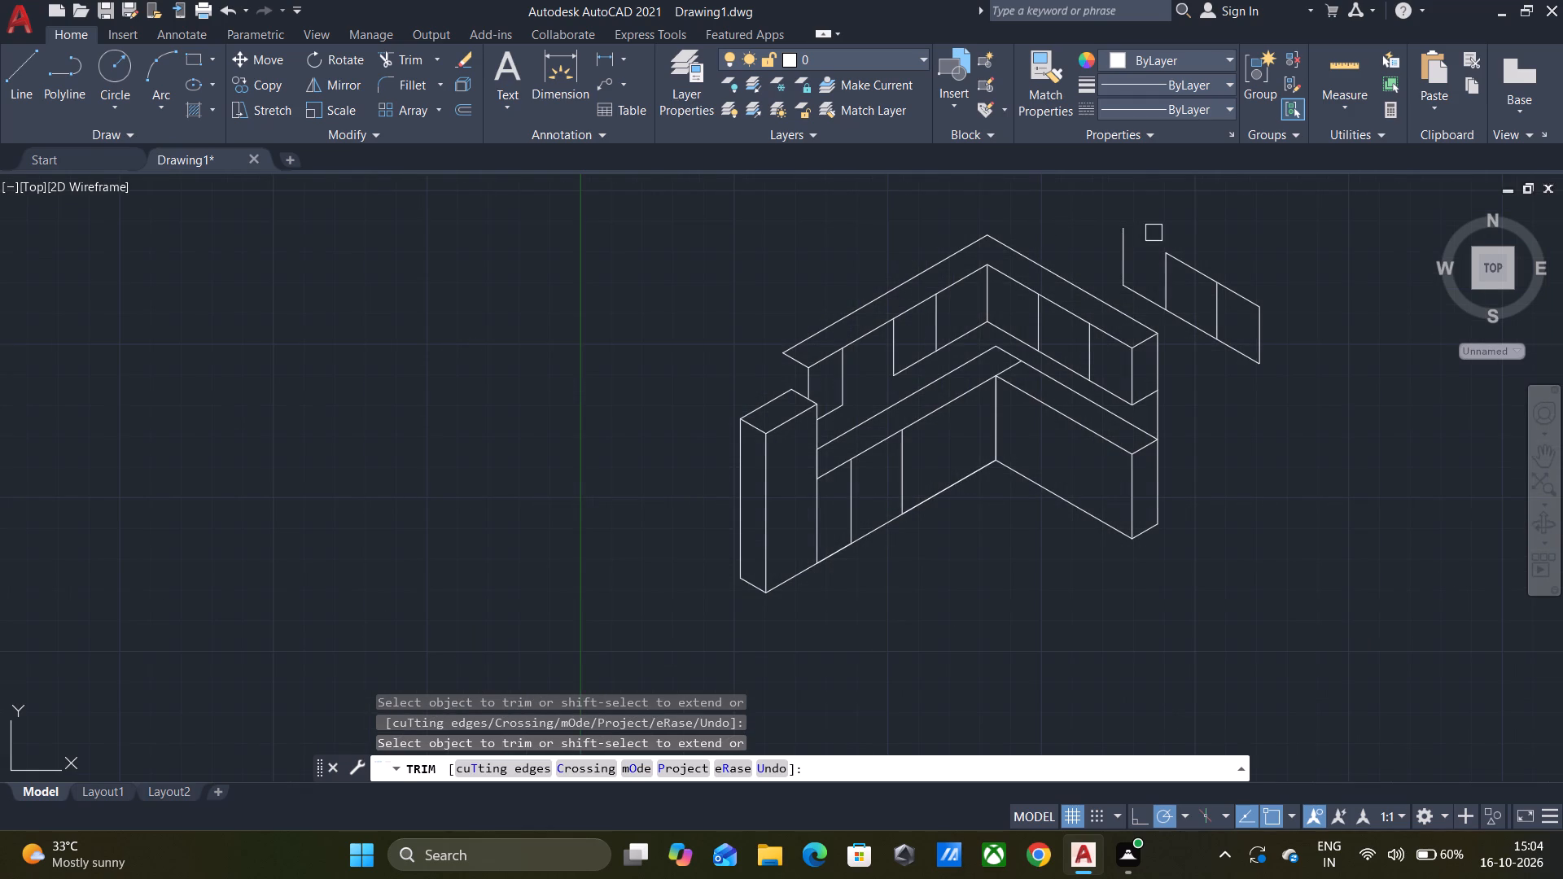
{"action": "key", "text": "Escape"}
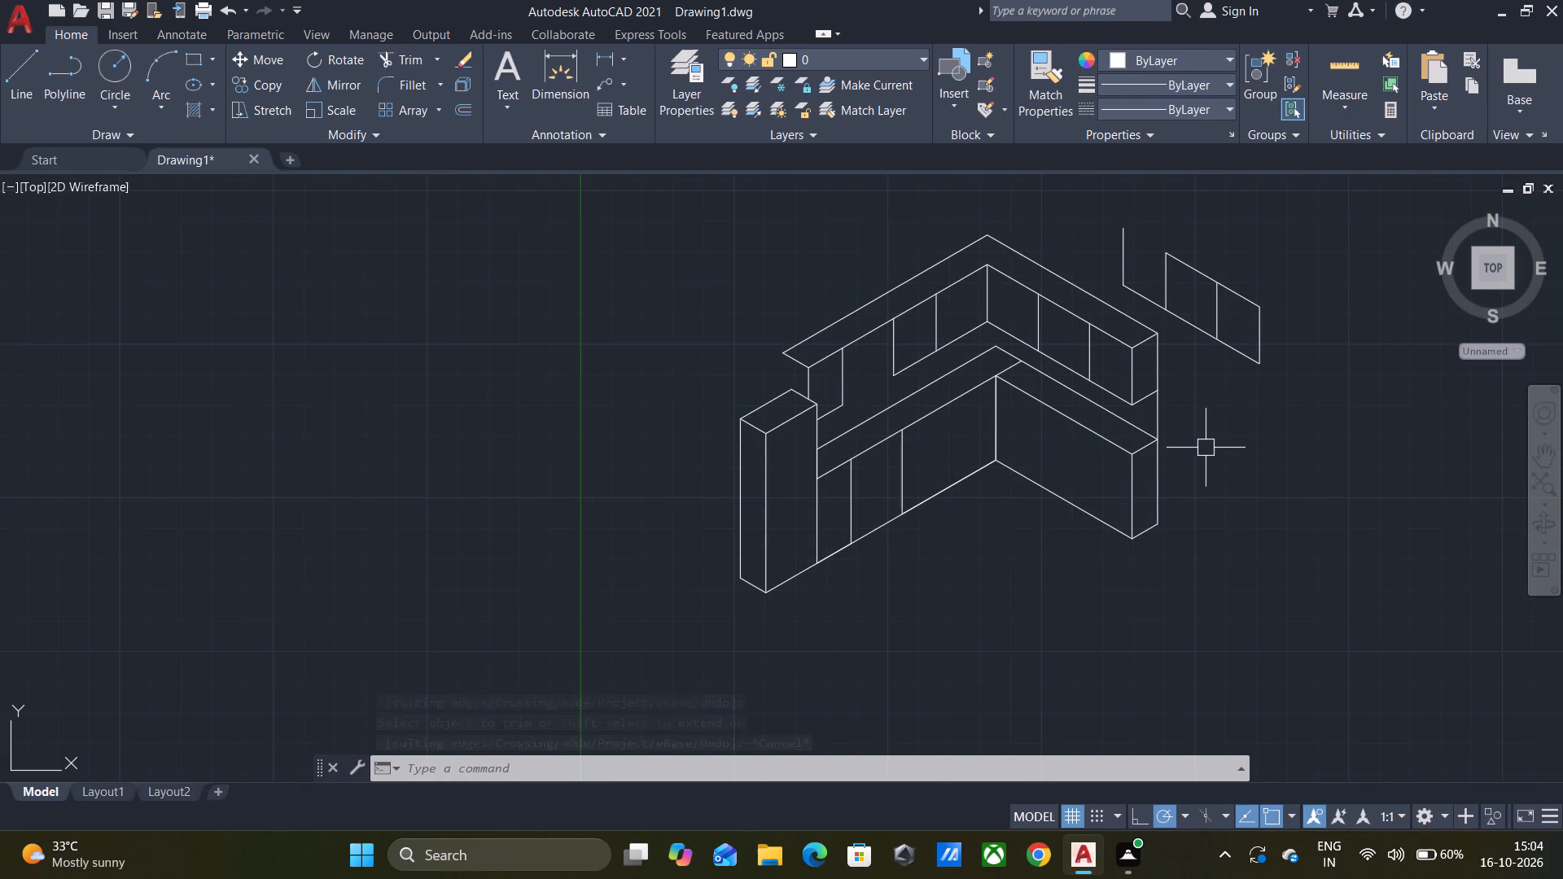
{"action": "key", "text": "Escape"}
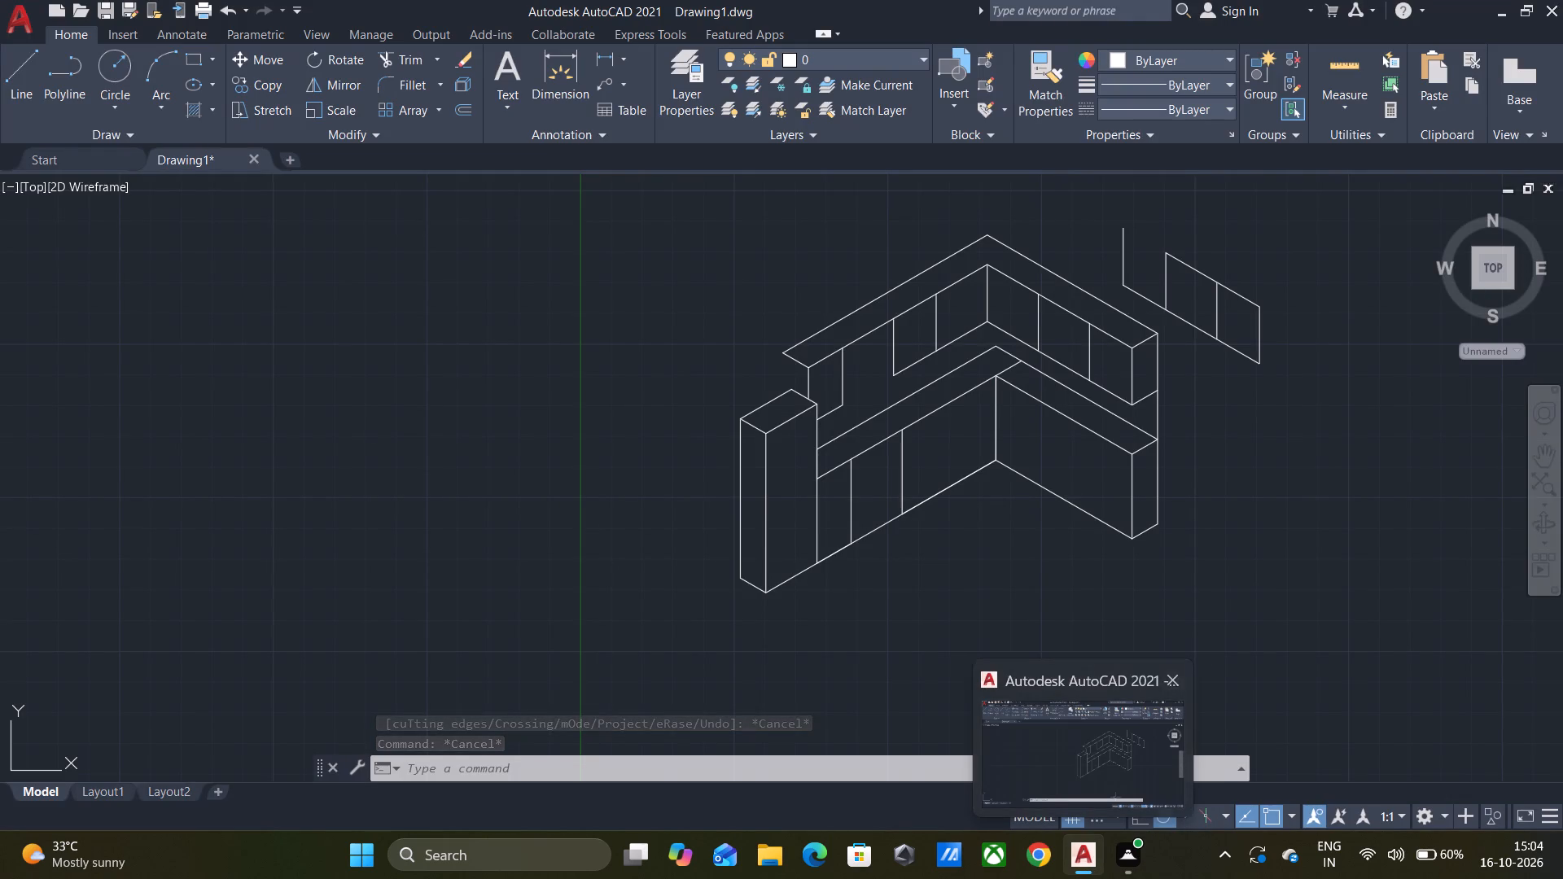
Delete all the loose leftover panel lines standing apart beside the upper row.
{"action": "left_click_drag", "start_coordinate": [1336, 396], "coordinate": [1330, 385]}
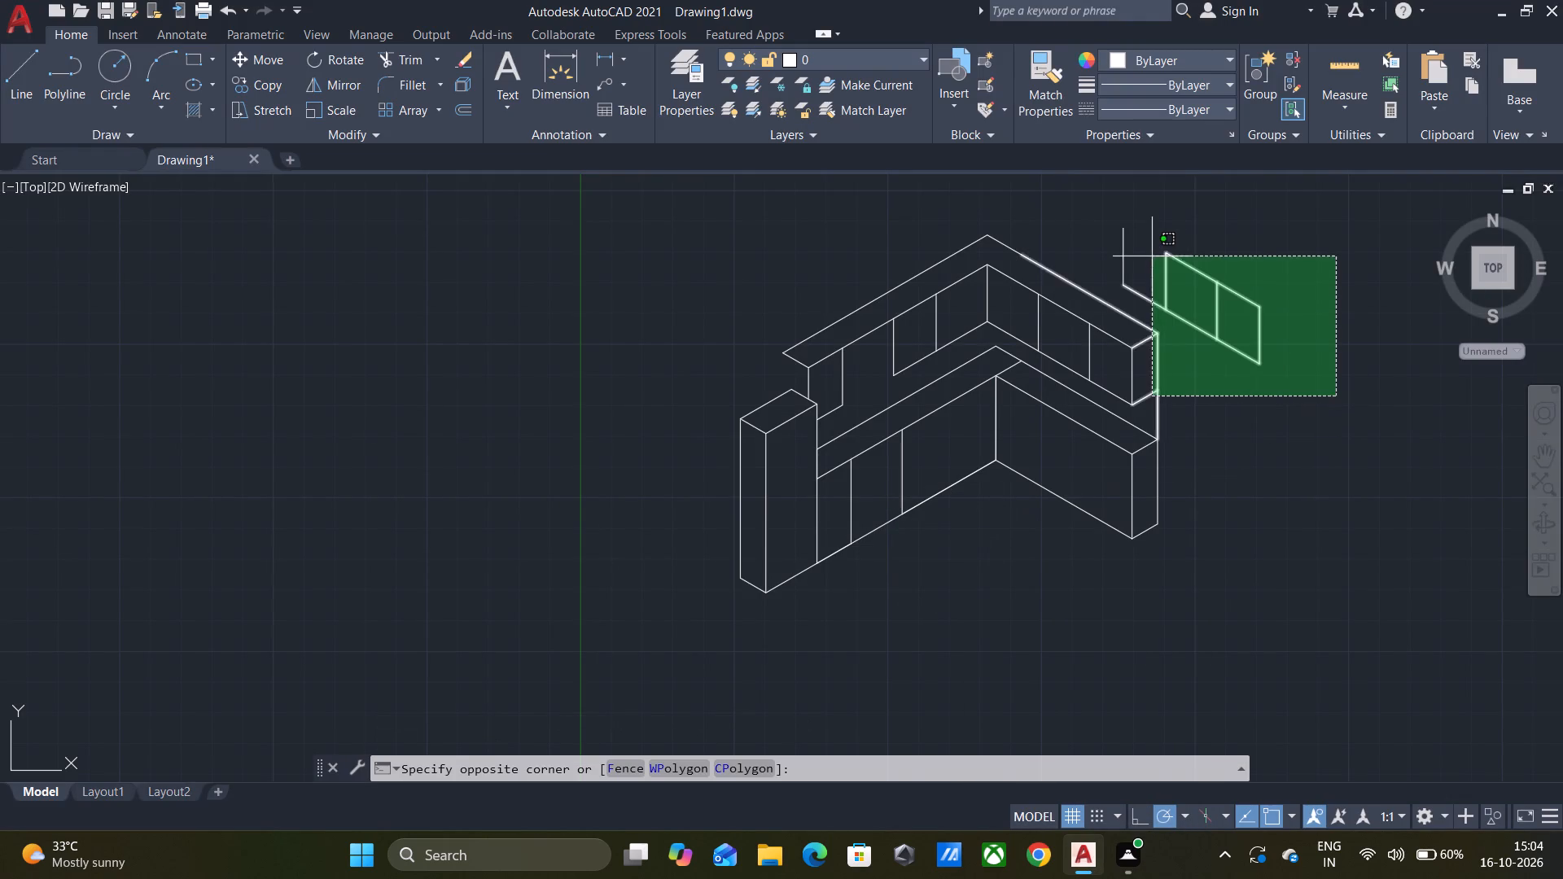
{"action": "left_click", "coordinate": [1175, 244]}
{"action": "key", "text": "Delete"}
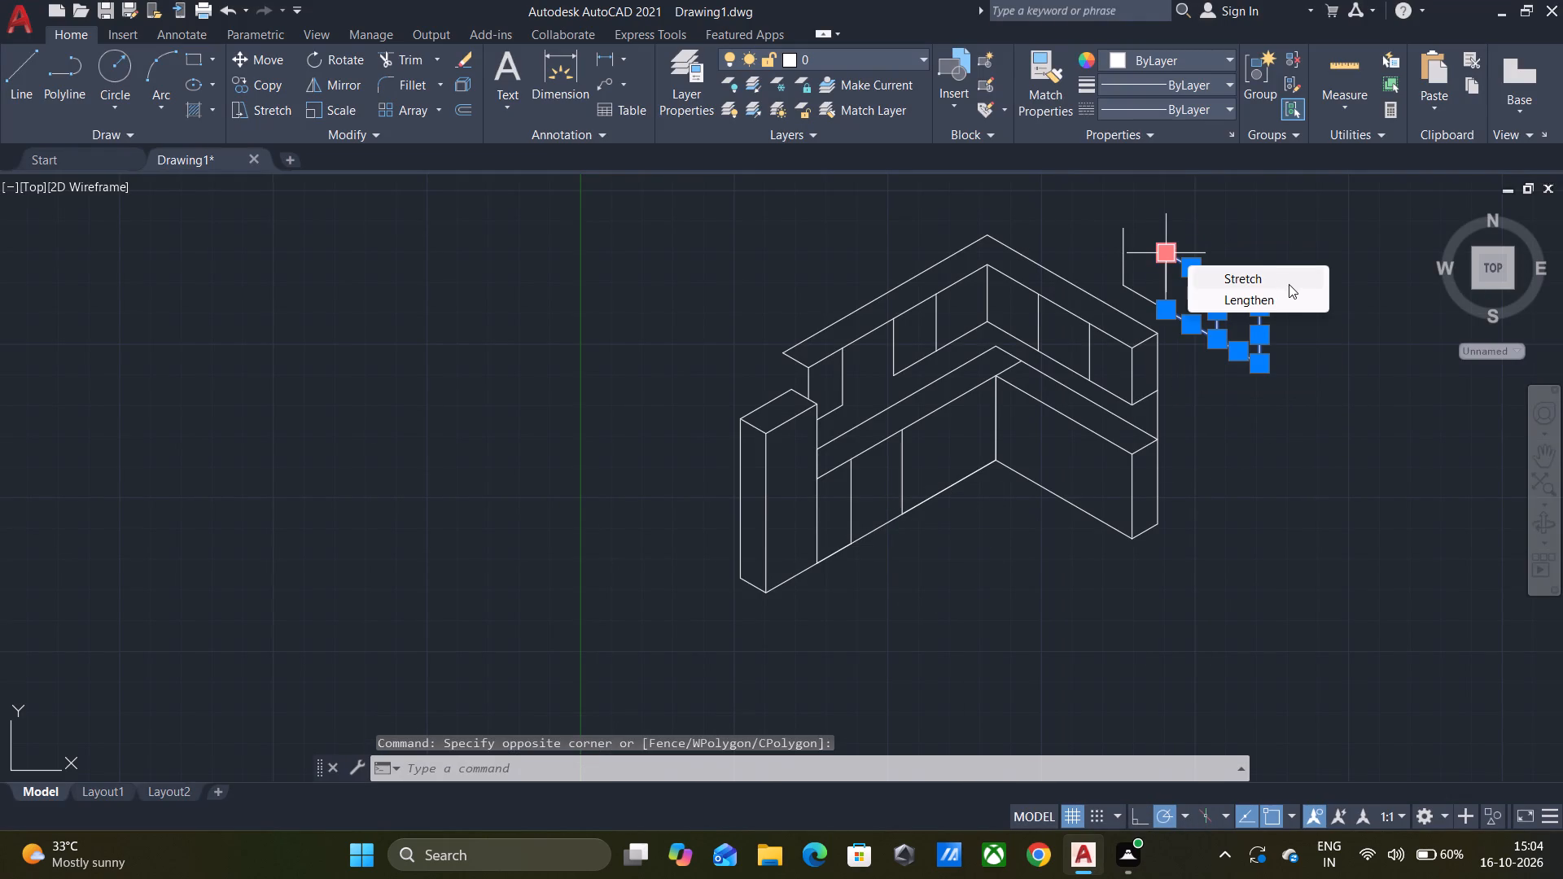
{"action": "key", "text": "Delete"}
{"action": "left_click", "coordinate": [1109, 236]}
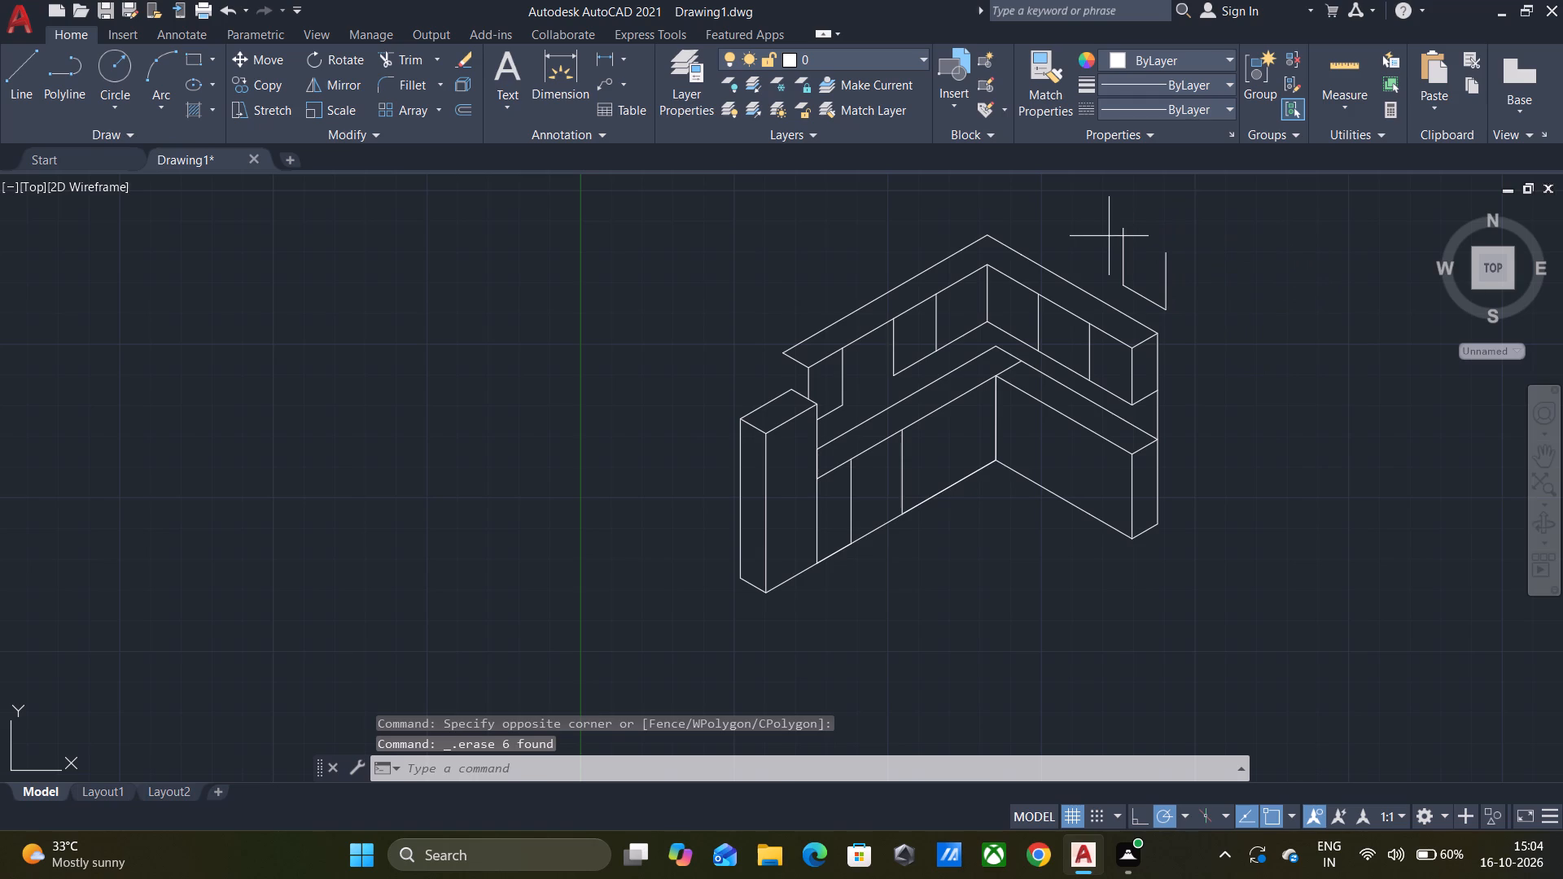
{"action": "left_click", "coordinate": [1184, 295]}
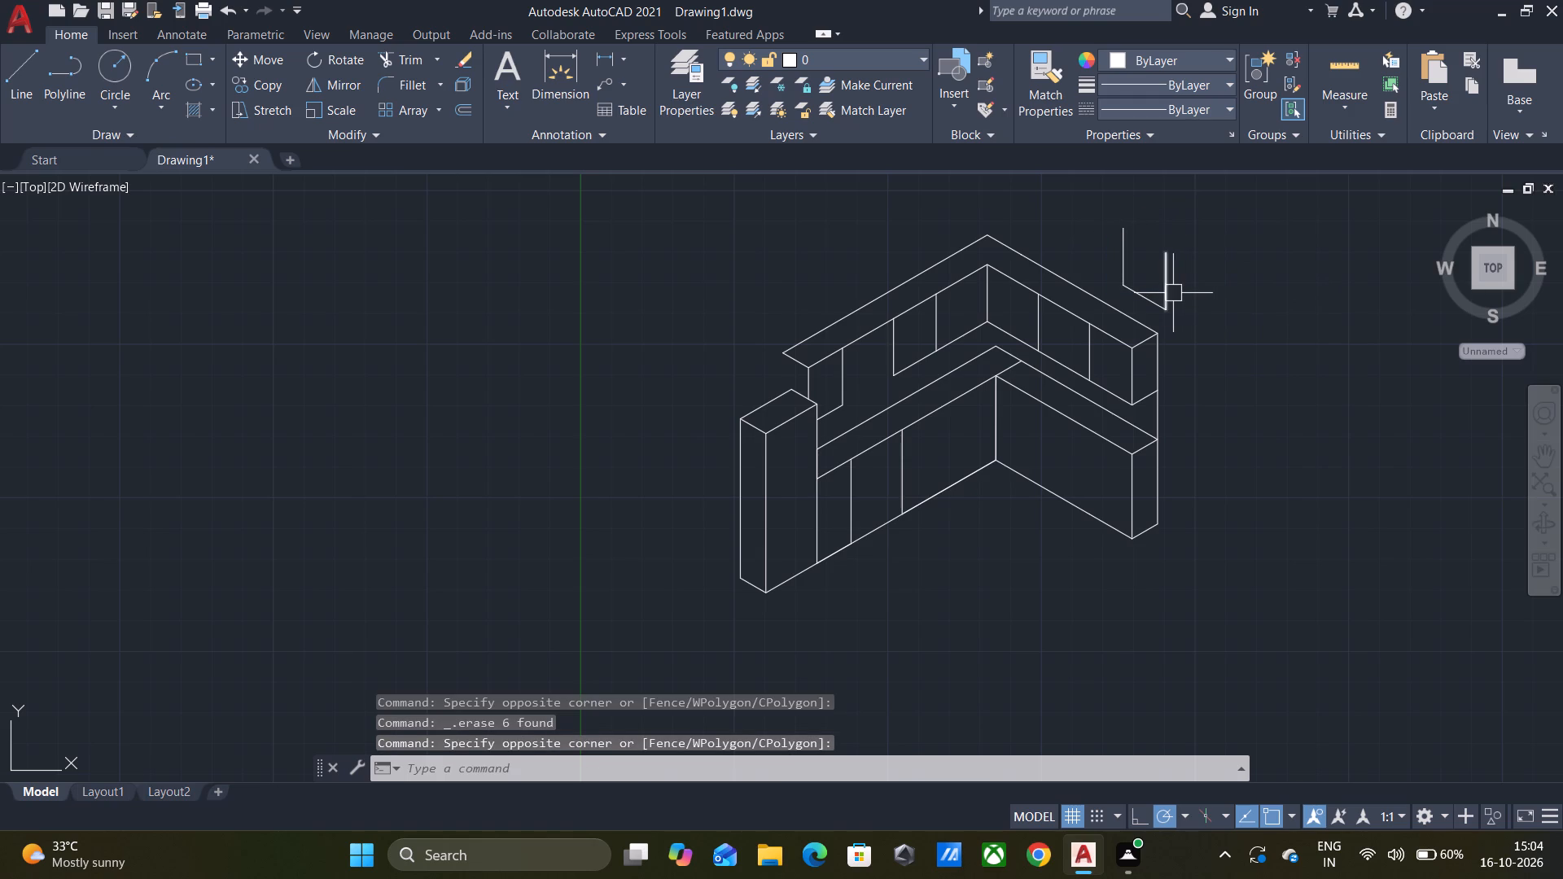
{"action": "left_click", "coordinate": [1173, 293]}
{"action": "left_click", "coordinate": [1116, 265]}
{"action": "left_click", "coordinate": [1140, 295]}
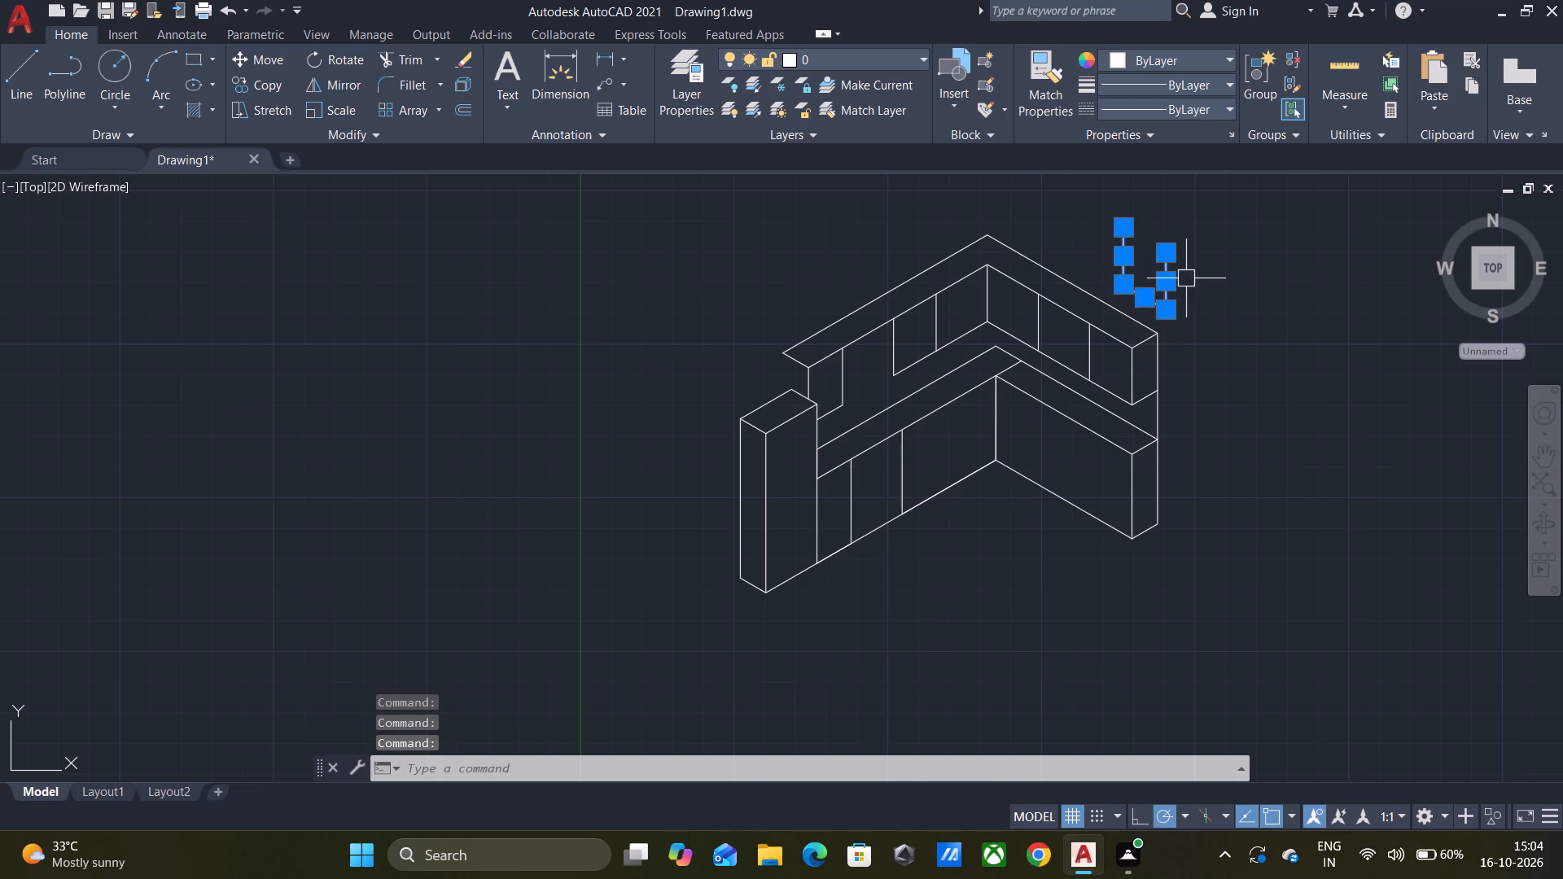
{"action": "key", "text": "Delete"}
Trim away the short slanted segment between the lower row's inner front top corner and its back top edge.
{"action": "scroll", "coordinate": [1202, 279], "scroll_direction": "up", "scroll_amount": 1}
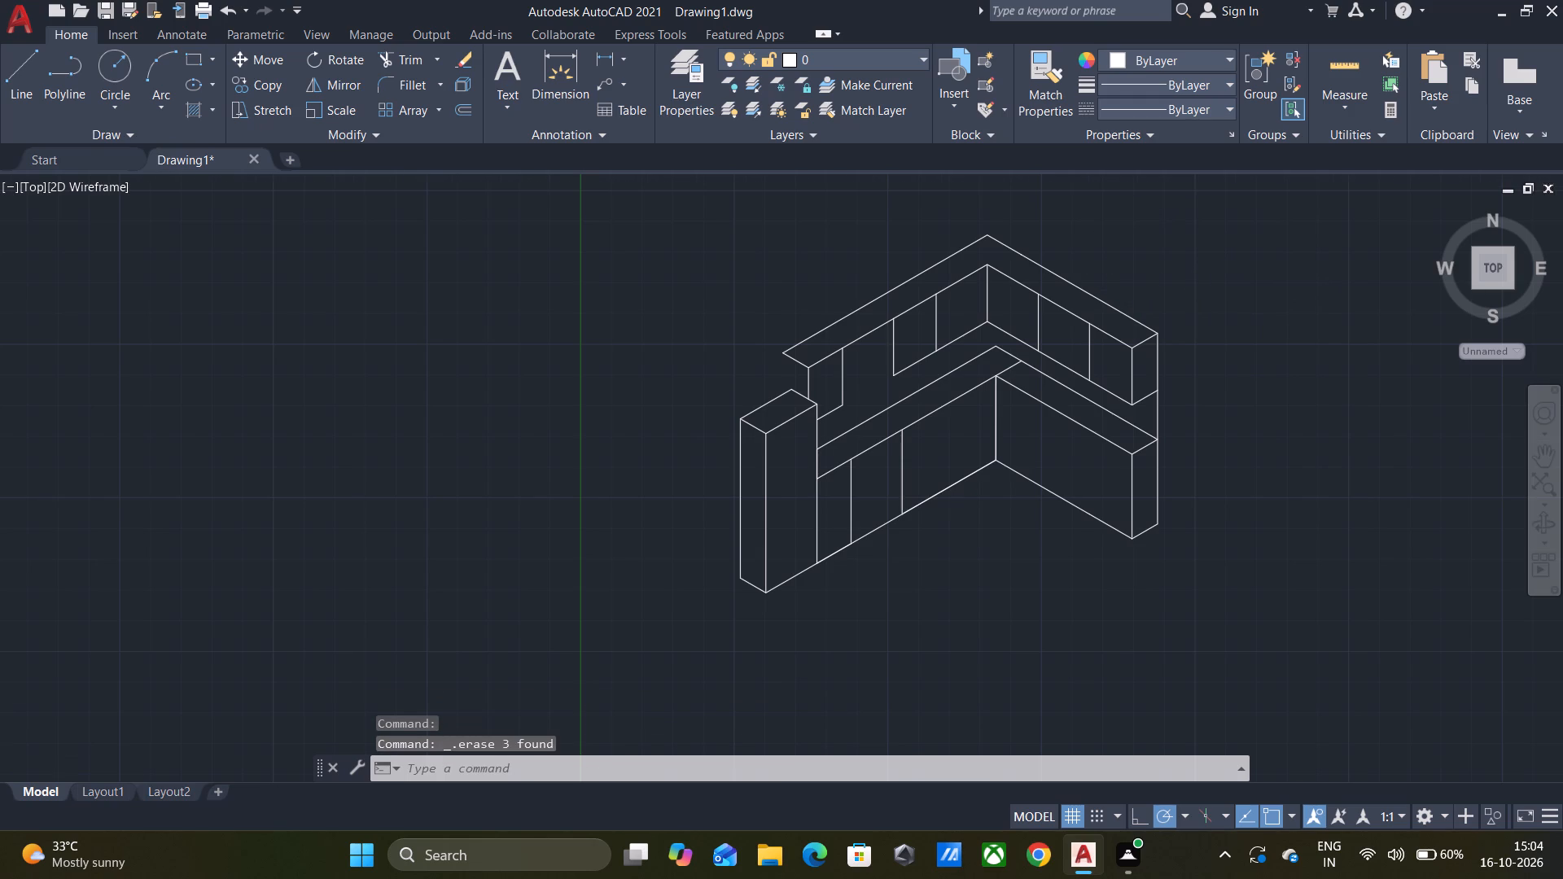
{"action": "scroll", "coordinate": [876, 400], "scroll_direction": "up", "scroll_amount": 1}
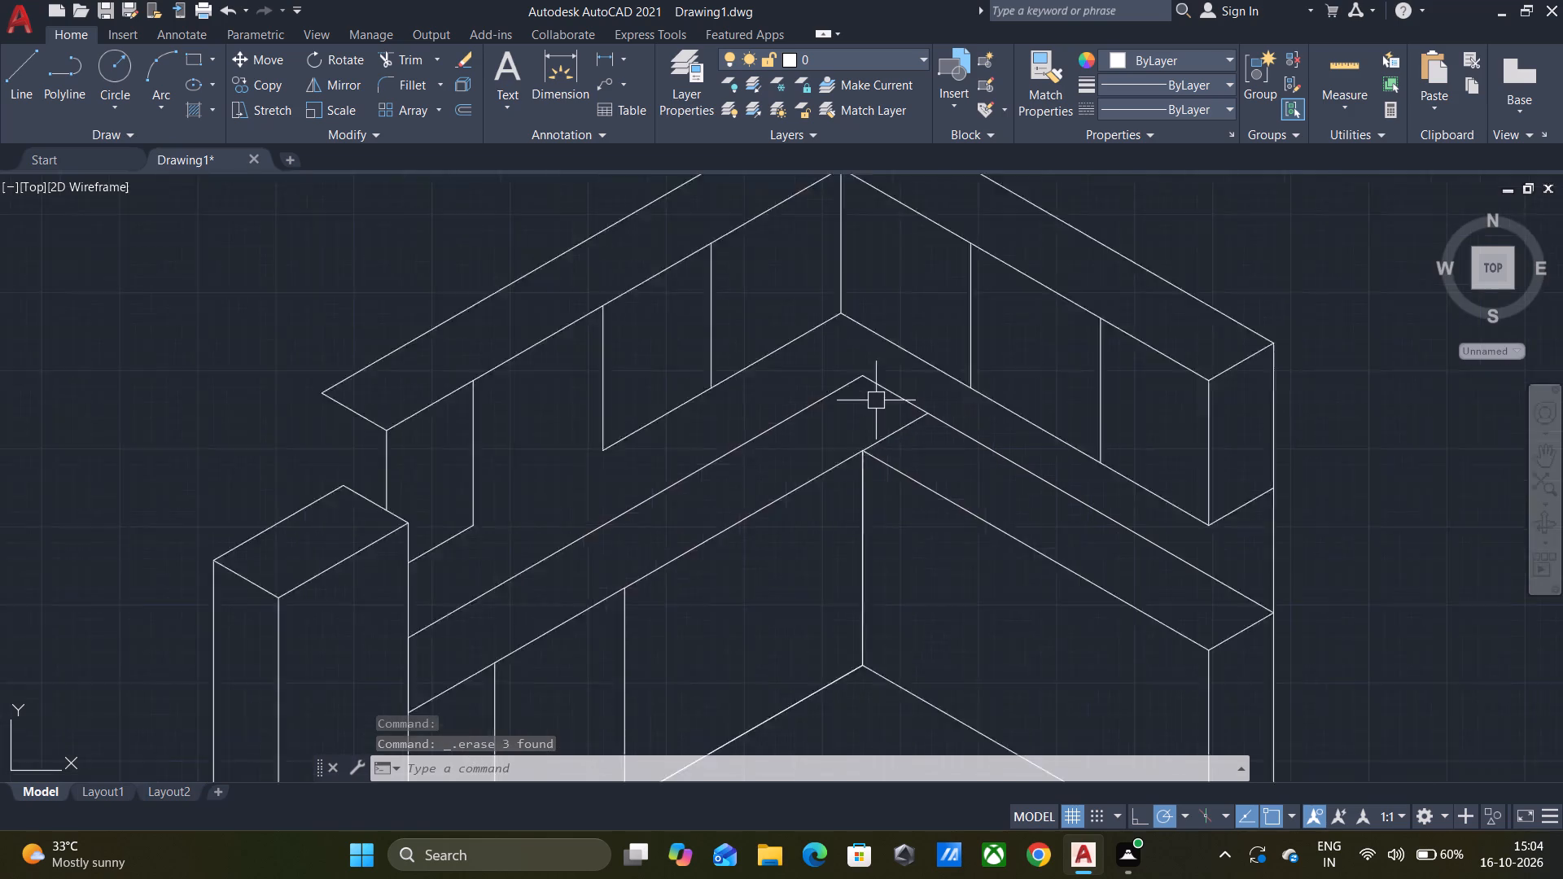
{"action": "scroll", "coordinate": [876, 400], "scroll_direction": "up", "scroll_amount": 2}
{"action": "key", "text": "t"}
{"action": "key", "text": "r"}
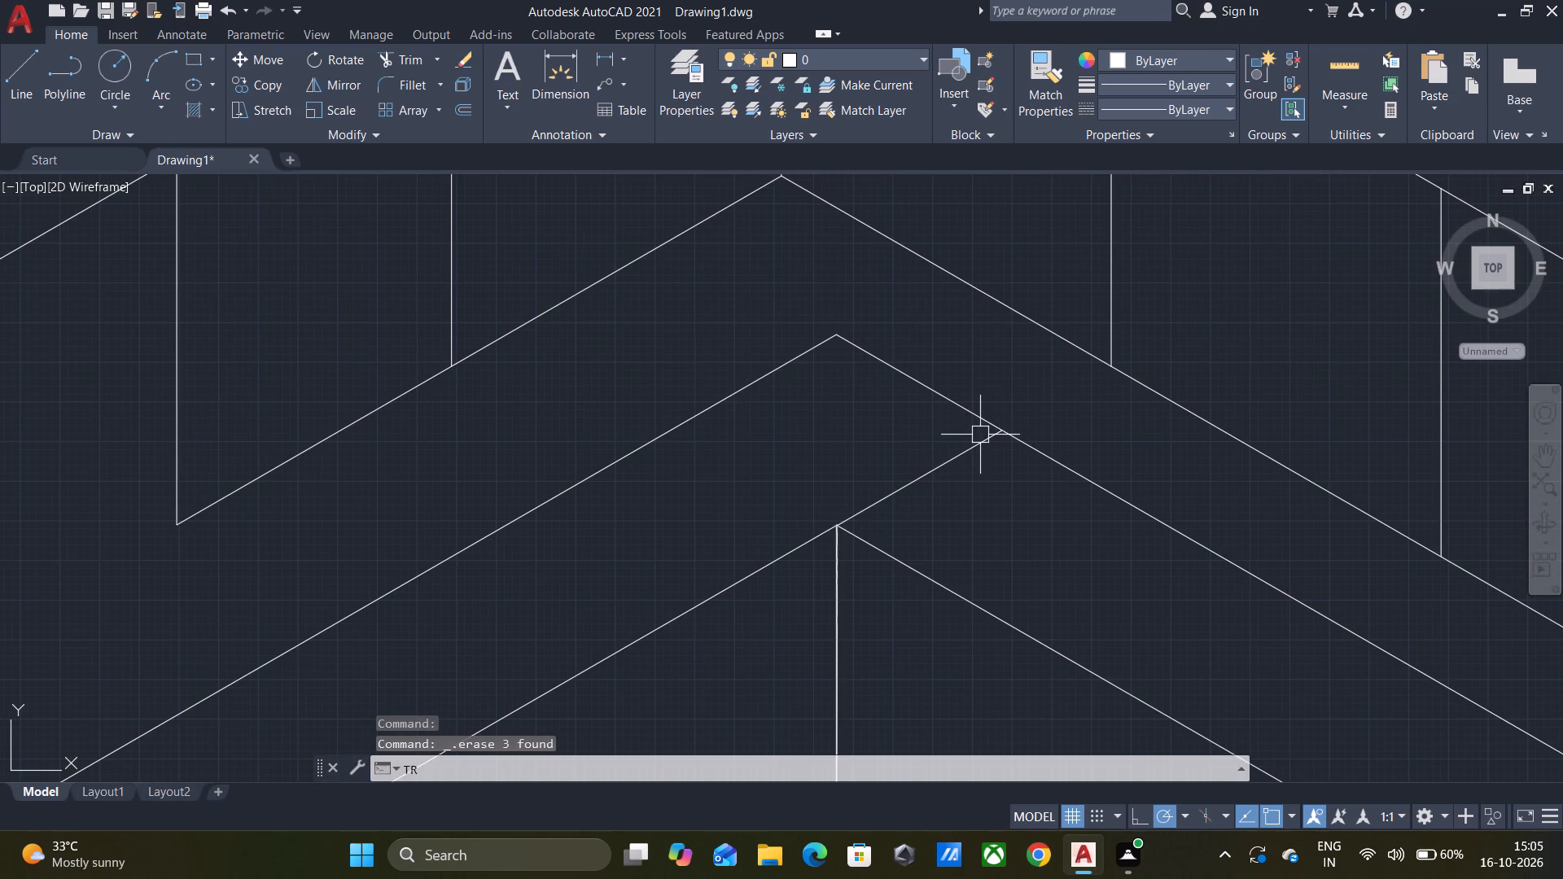
{"action": "key", "text": "Return"}
{"action": "key", "text": "Return"}
{"action": "left_click", "coordinate": [921, 481]}
{"action": "scroll", "coordinate": [925, 480], "scroll_direction": "down", "scroll_amount": 3}
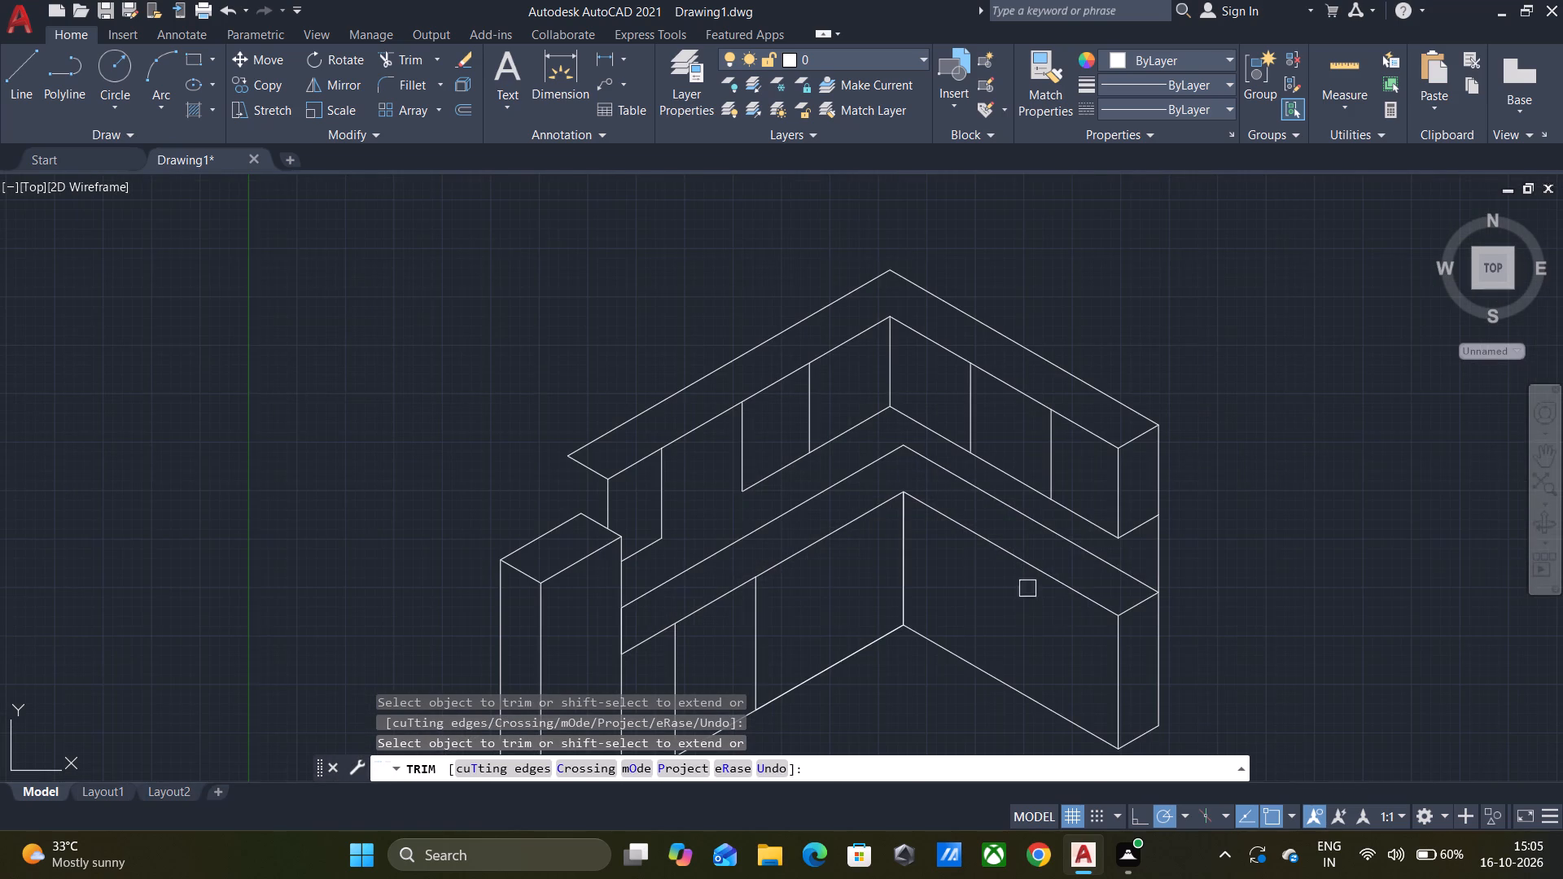
{"action": "middle_click_drag", "start_coordinate": [962, 617], "coordinate": [985, 515]}
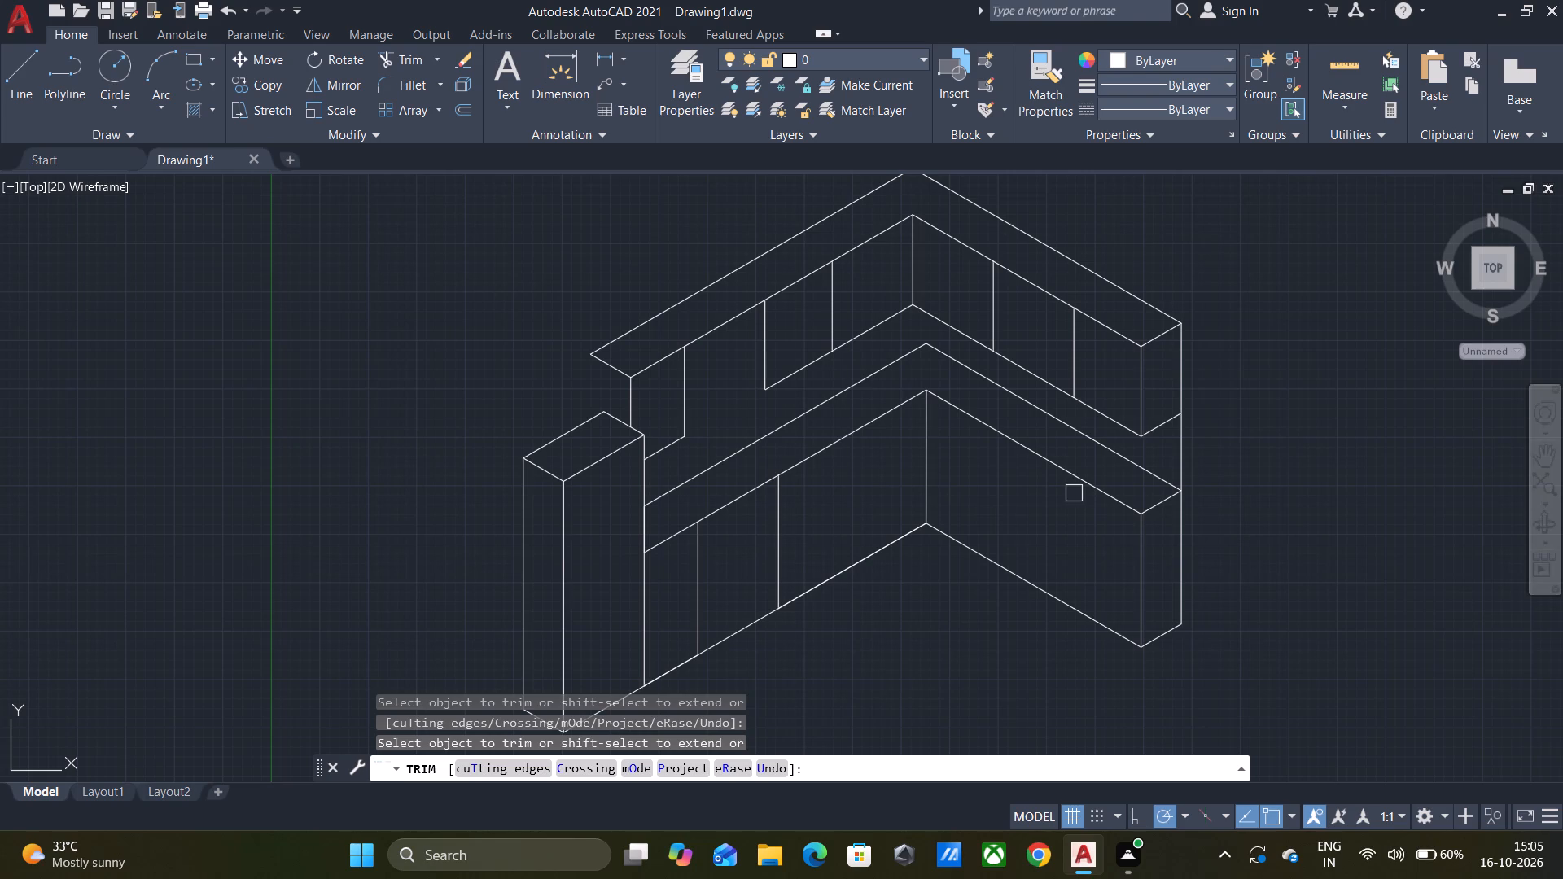
{"action": "middle_click_drag", "start_coordinate": [1041, 506], "coordinate": [1037, 454]}
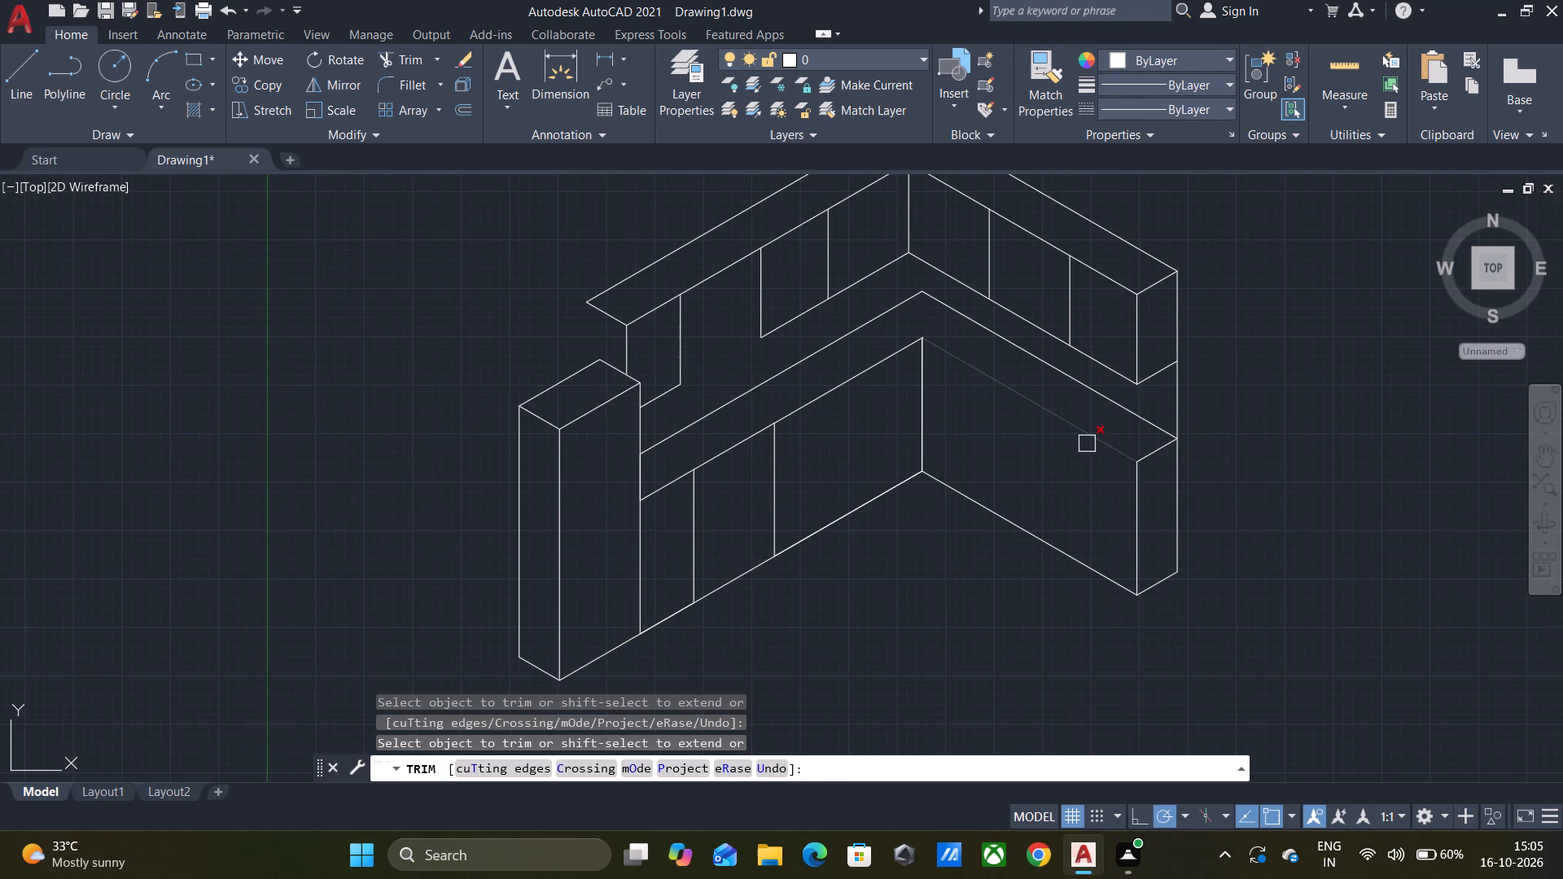
{"action": "key", "text": "Escape"}
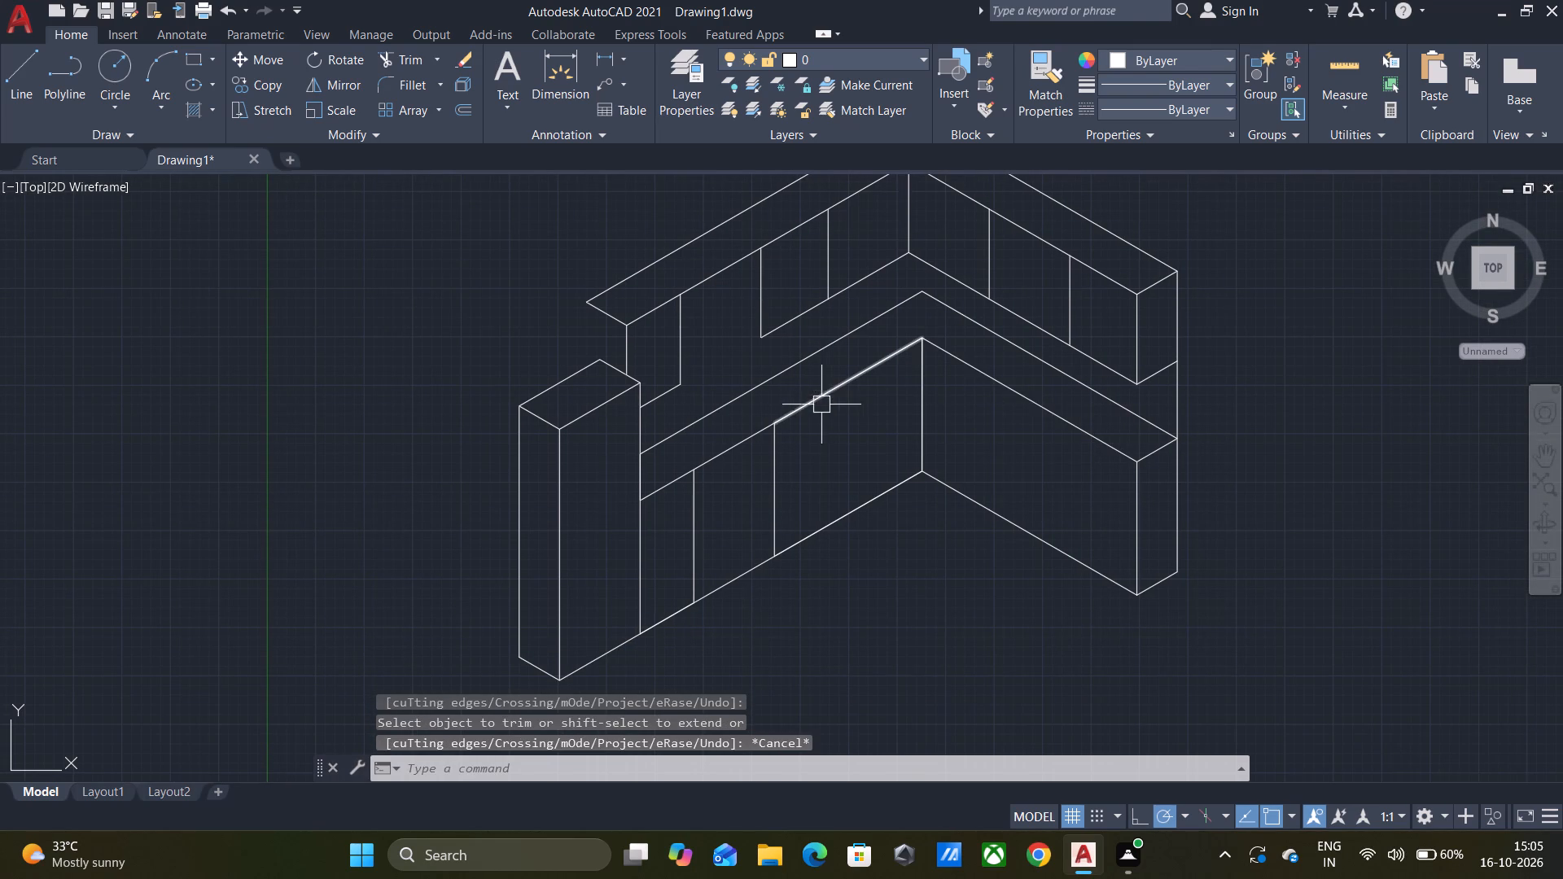
{"action": "key", "text": "Escape"}
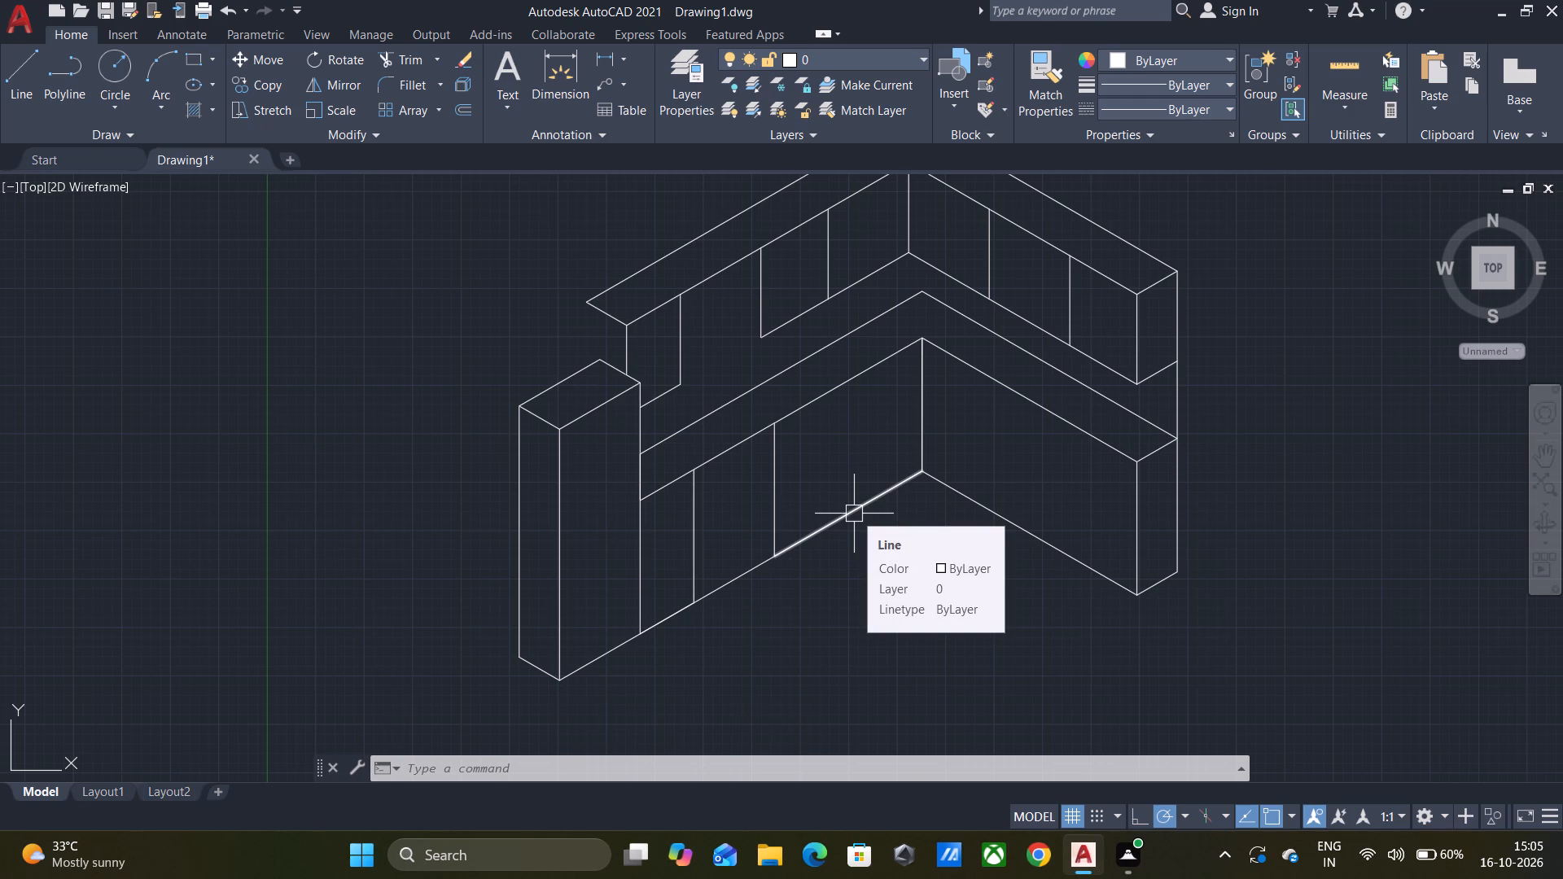
{"action": "key", "text": "Escape"}
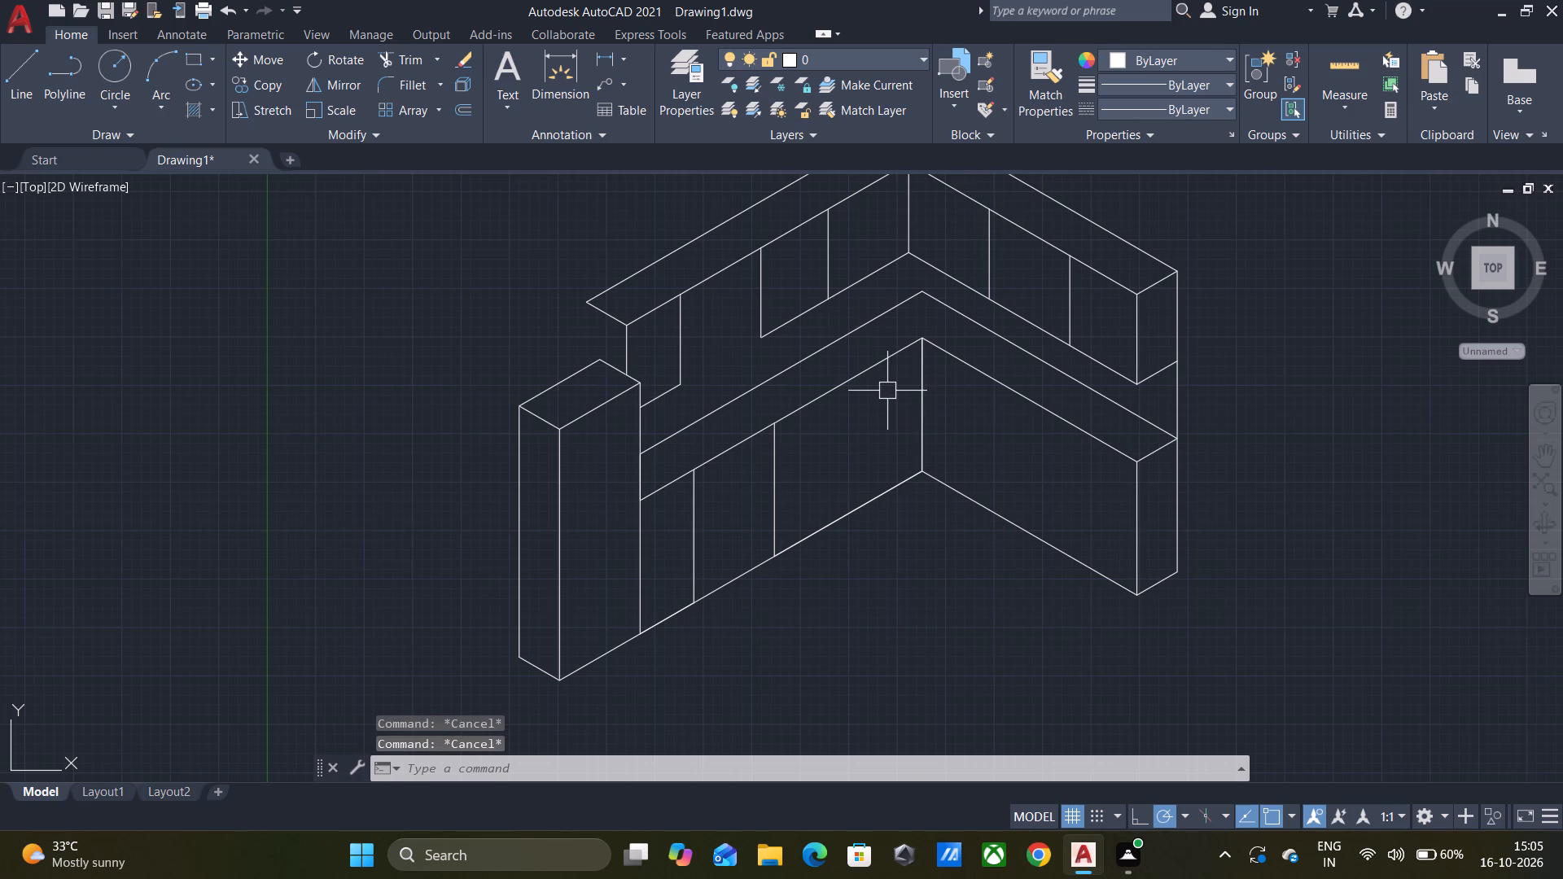
Draw a 580 vertical line straight down from the outer top corner of the upper row's open end.
{"action": "key", "text": "l"}
{"action": "key", "text": "Return"}
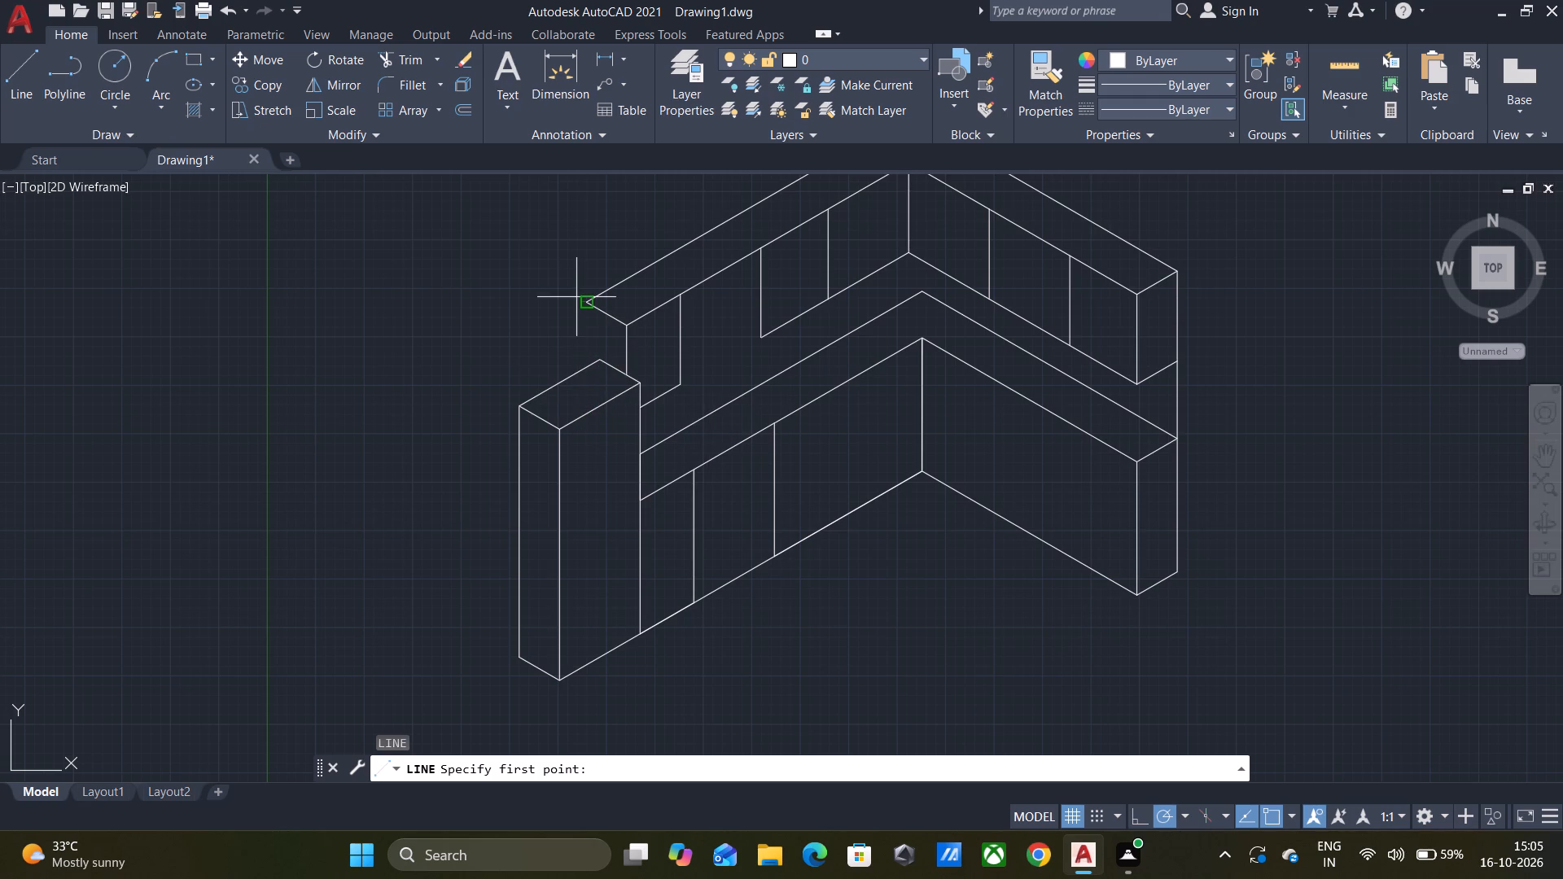
{"action": "scroll", "coordinate": [581, 308], "scroll_direction": "up", "scroll_amount": 4}
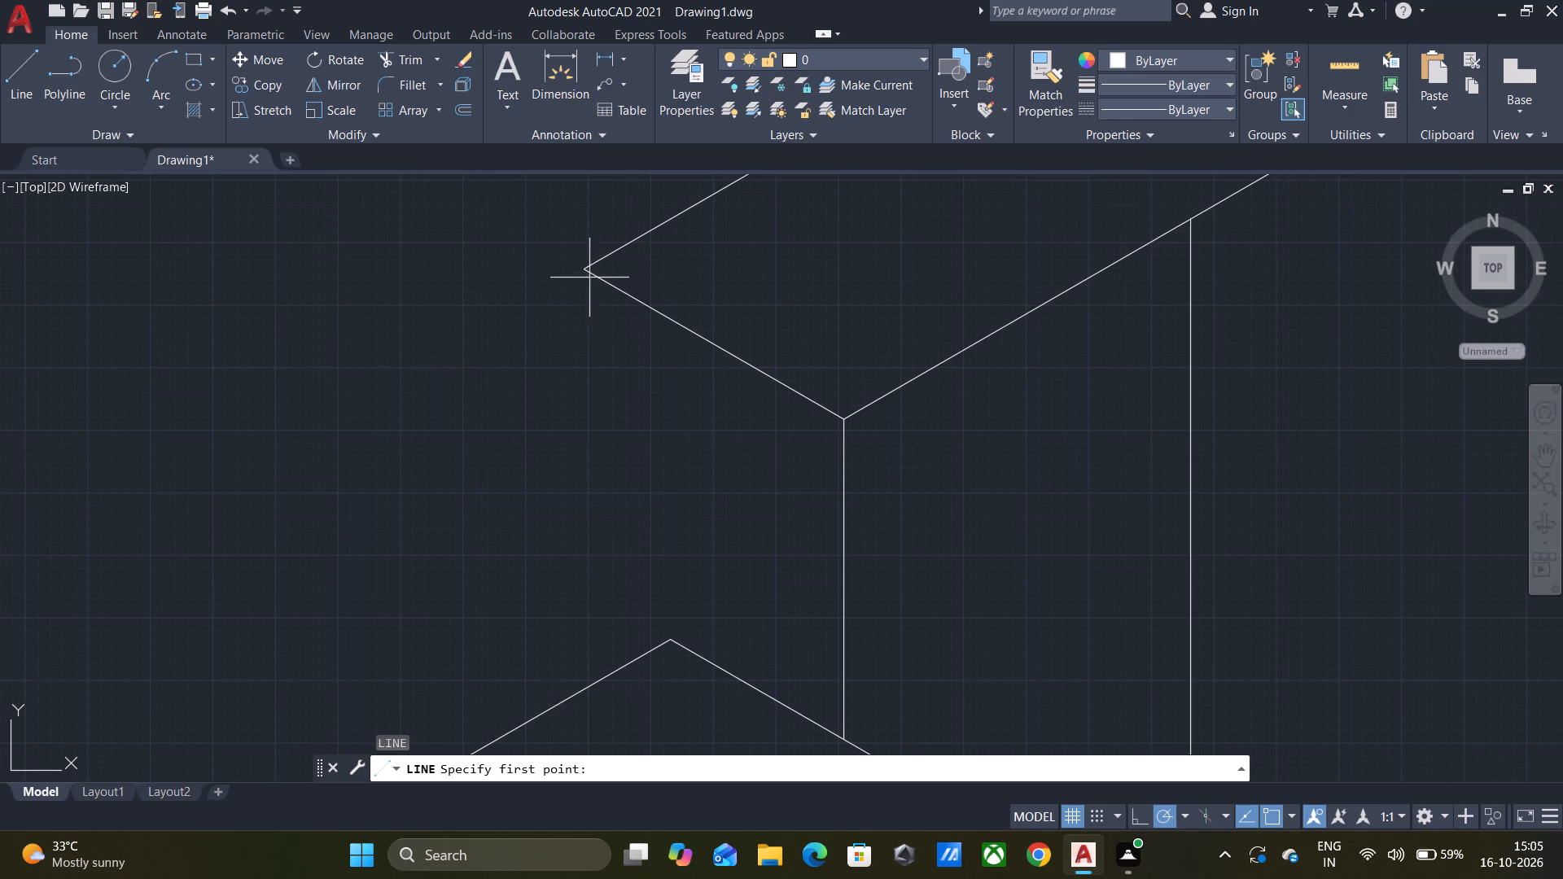
{"action": "left_click", "coordinate": [578, 266]}
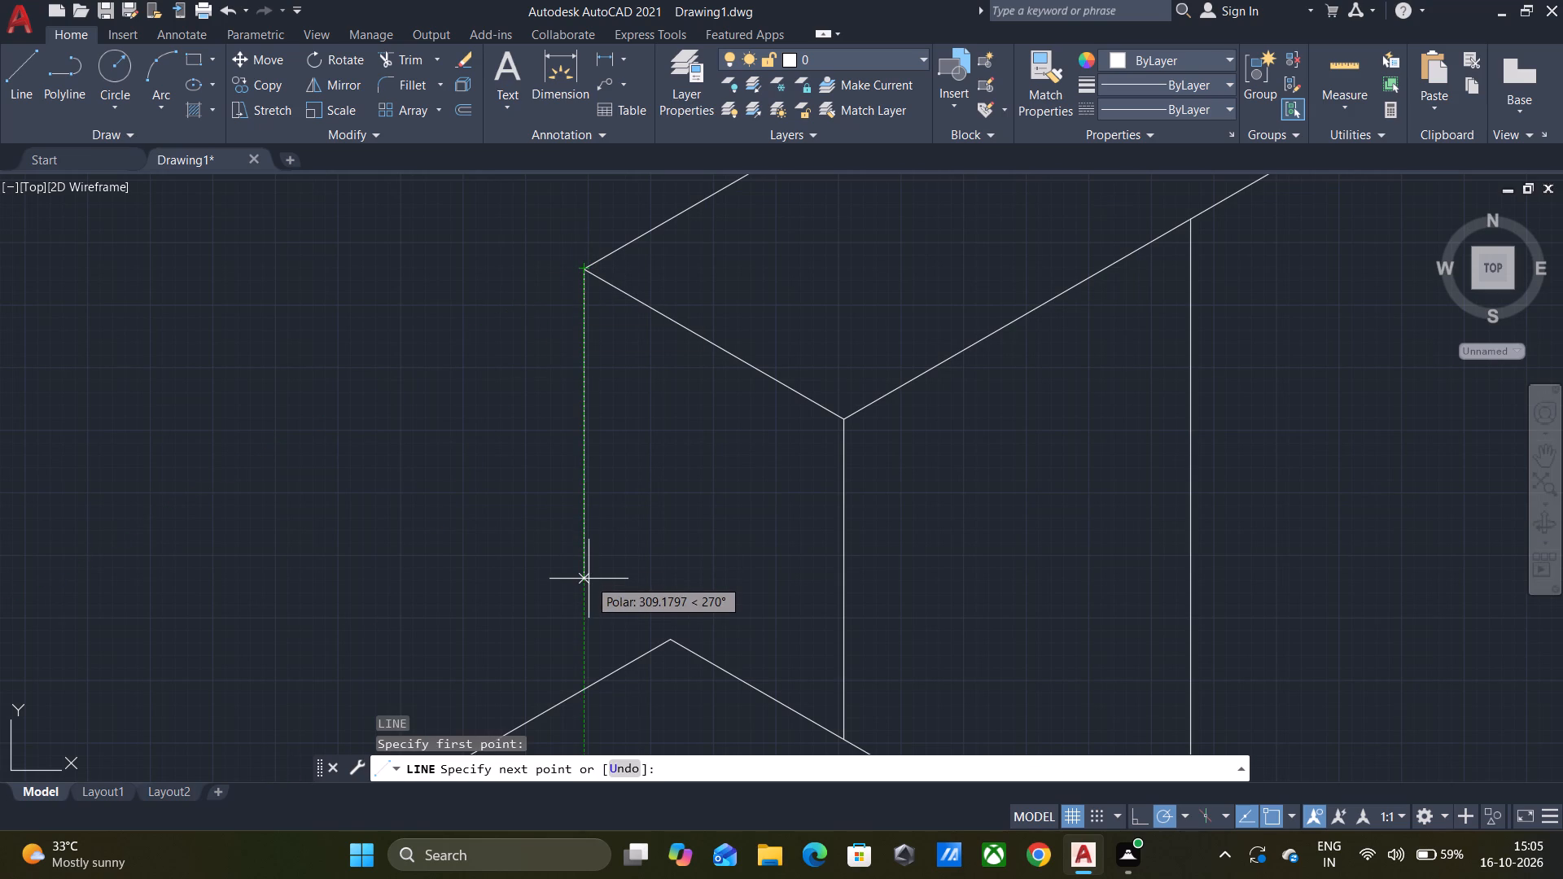
{"action": "type", "text": "580"}
{"action": "key", "text": "Return"}
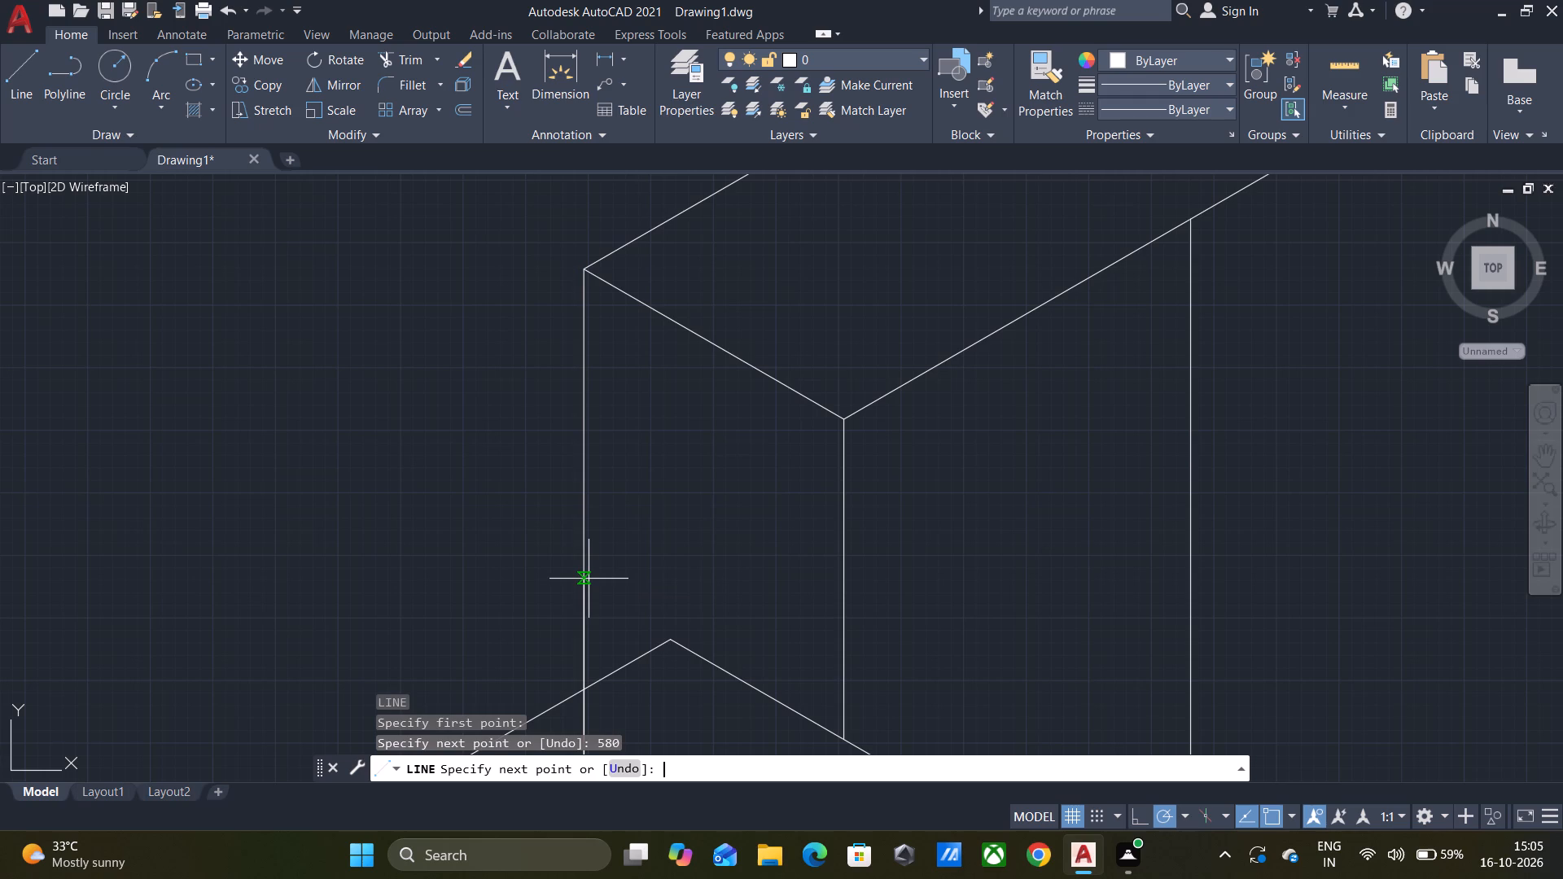
{"action": "scroll", "coordinate": [708, 734], "scroll_direction": "down", "scroll_amount": 1}
{"action": "middle_click_drag", "start_coordinate": [708, 734], "coordinate": [762, 584]}
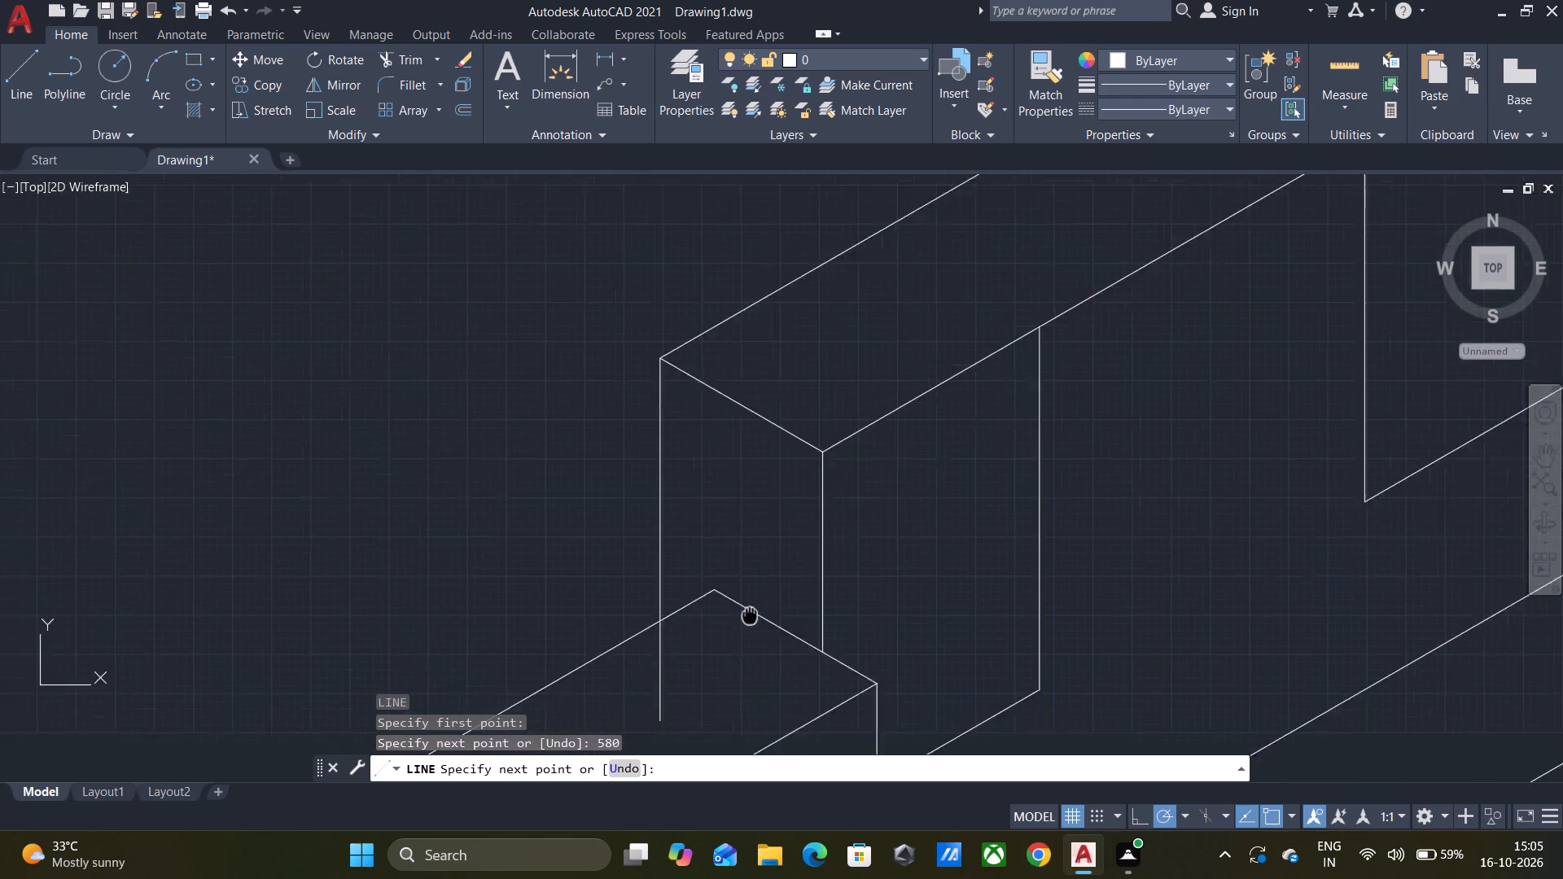
{"action": "middle_click_drag", "start_coordinate": [762, 584], "coordinate": [794, 476]}
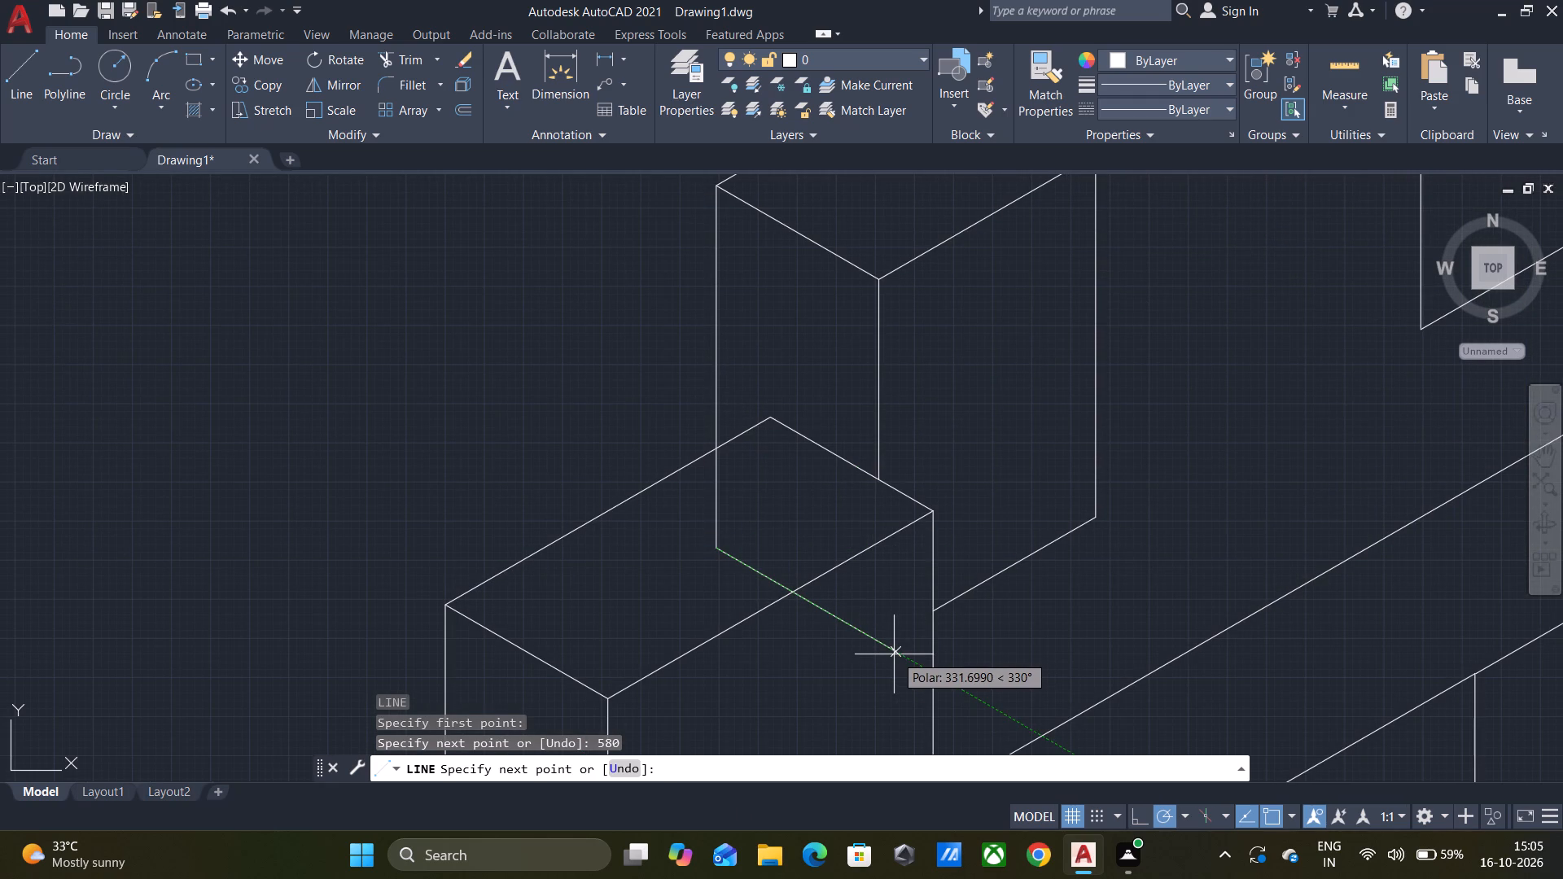
{"action": "key", "text": "Escape"}
Trim away the part of the new vertical line that runs over the tall block's top face.
{"action": "key", "text": "t"}
{"action": "key", "text": "r"}
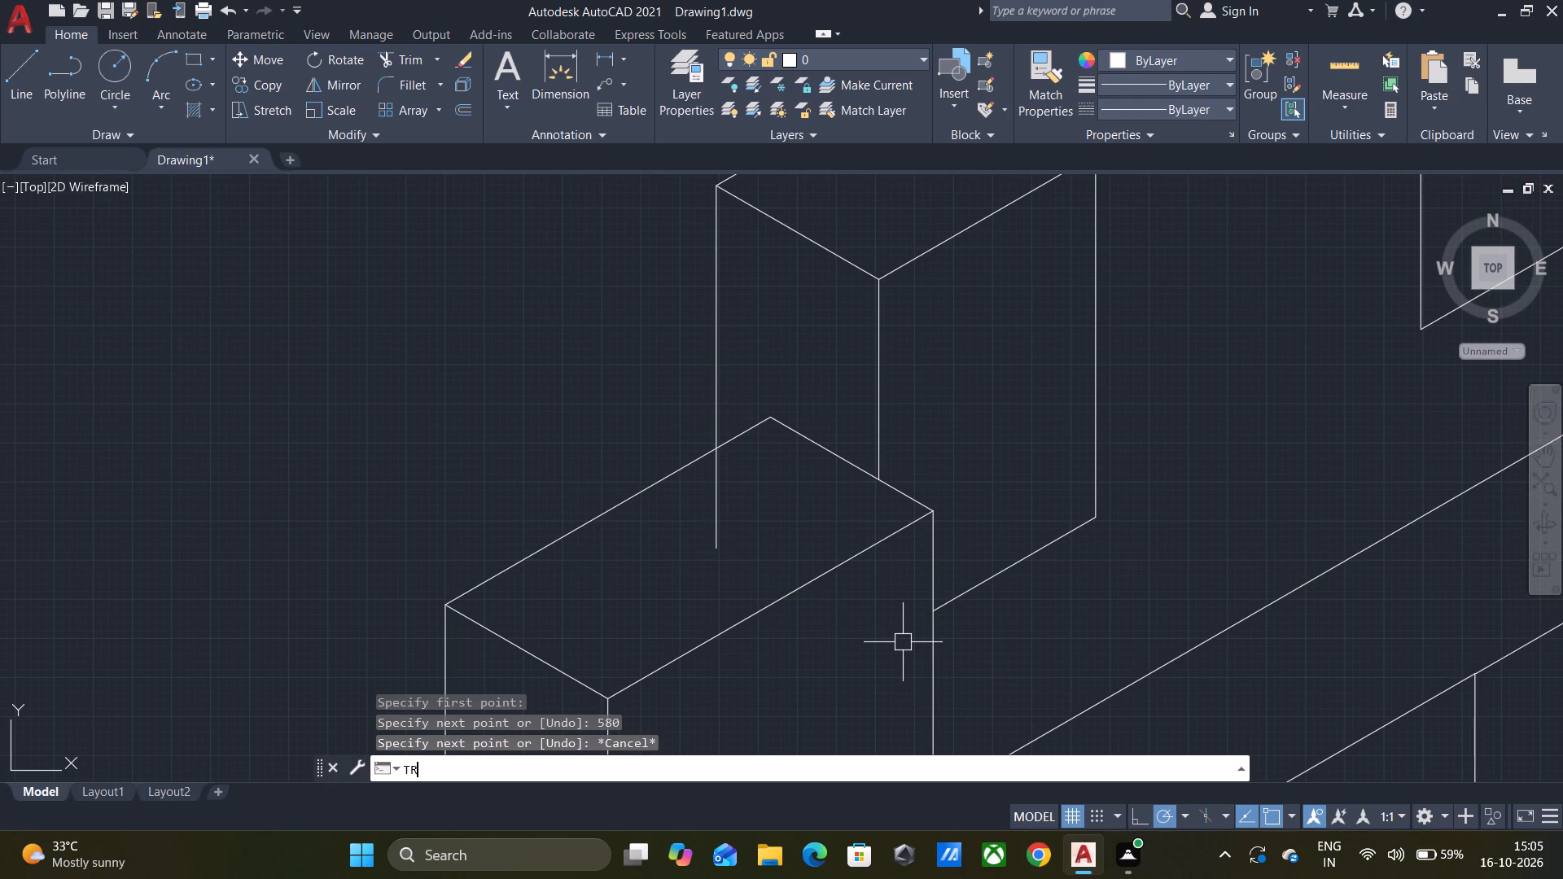
{"action": "key", "text": "Return"}
{"action": "key", "text": "Return"}
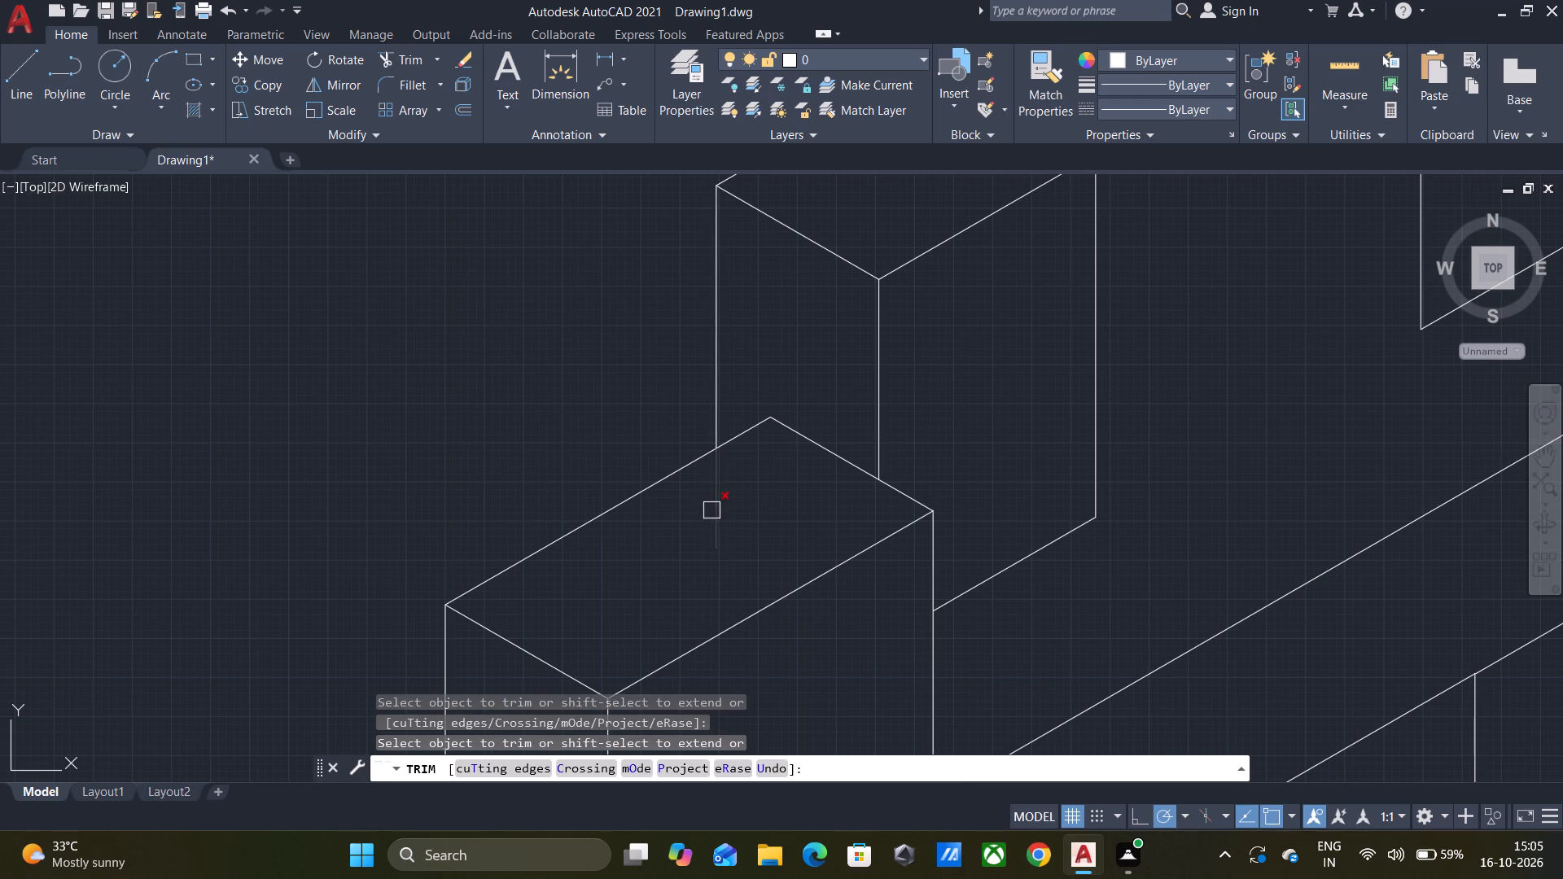
{"action": "left_click", "coordinate": [711, 510]}
{"action": "scroll", "coordinate": [717, 509], "scroll_direction": "down", "scroll_amount": 2}
{"action": "key", "text": "Escape"}
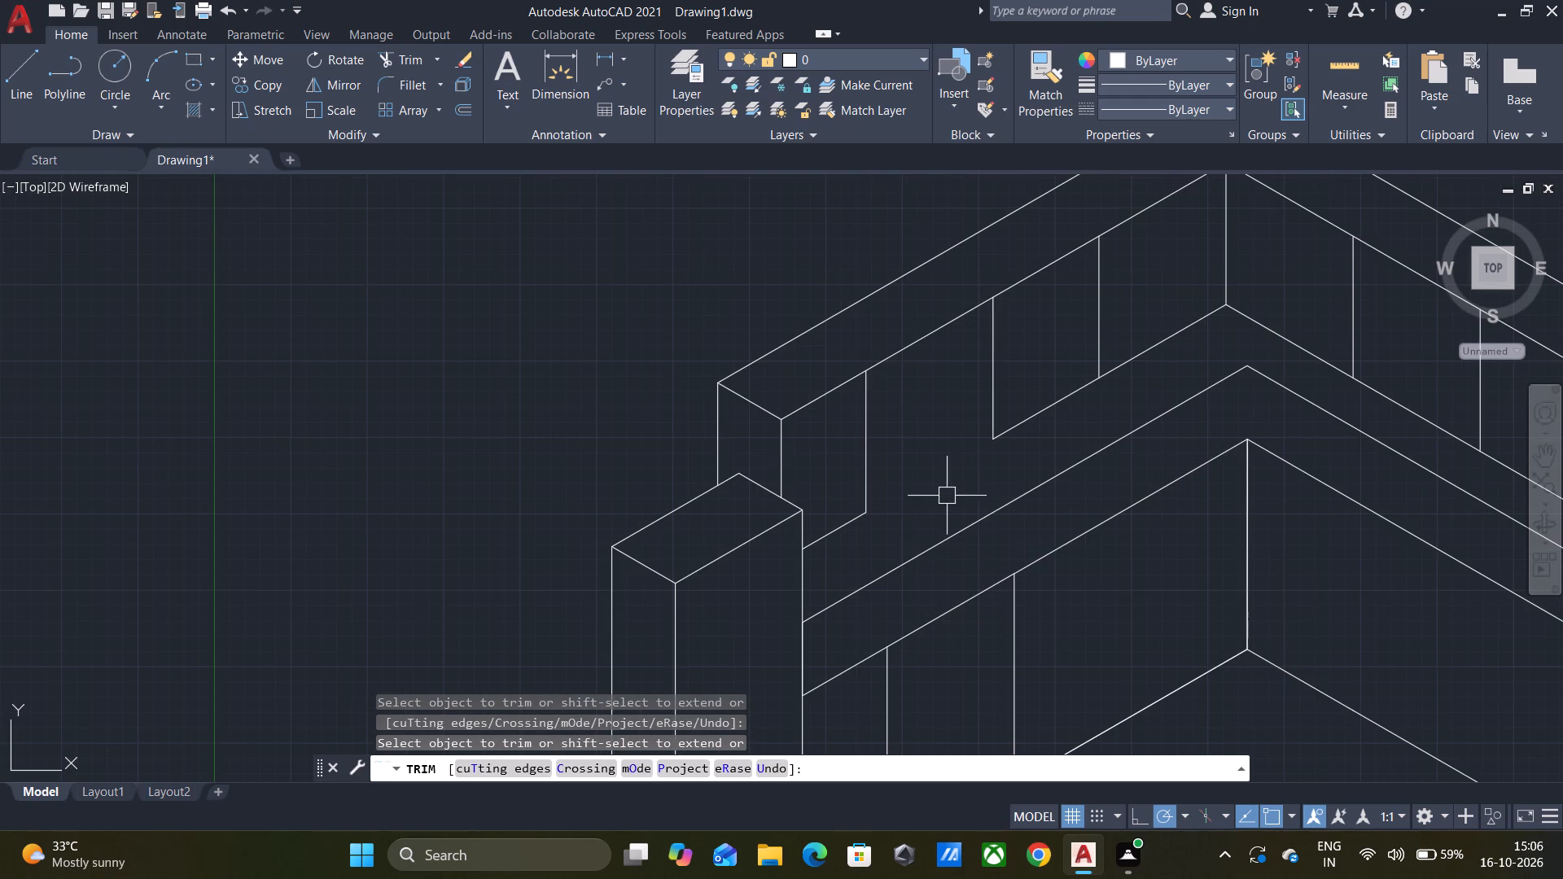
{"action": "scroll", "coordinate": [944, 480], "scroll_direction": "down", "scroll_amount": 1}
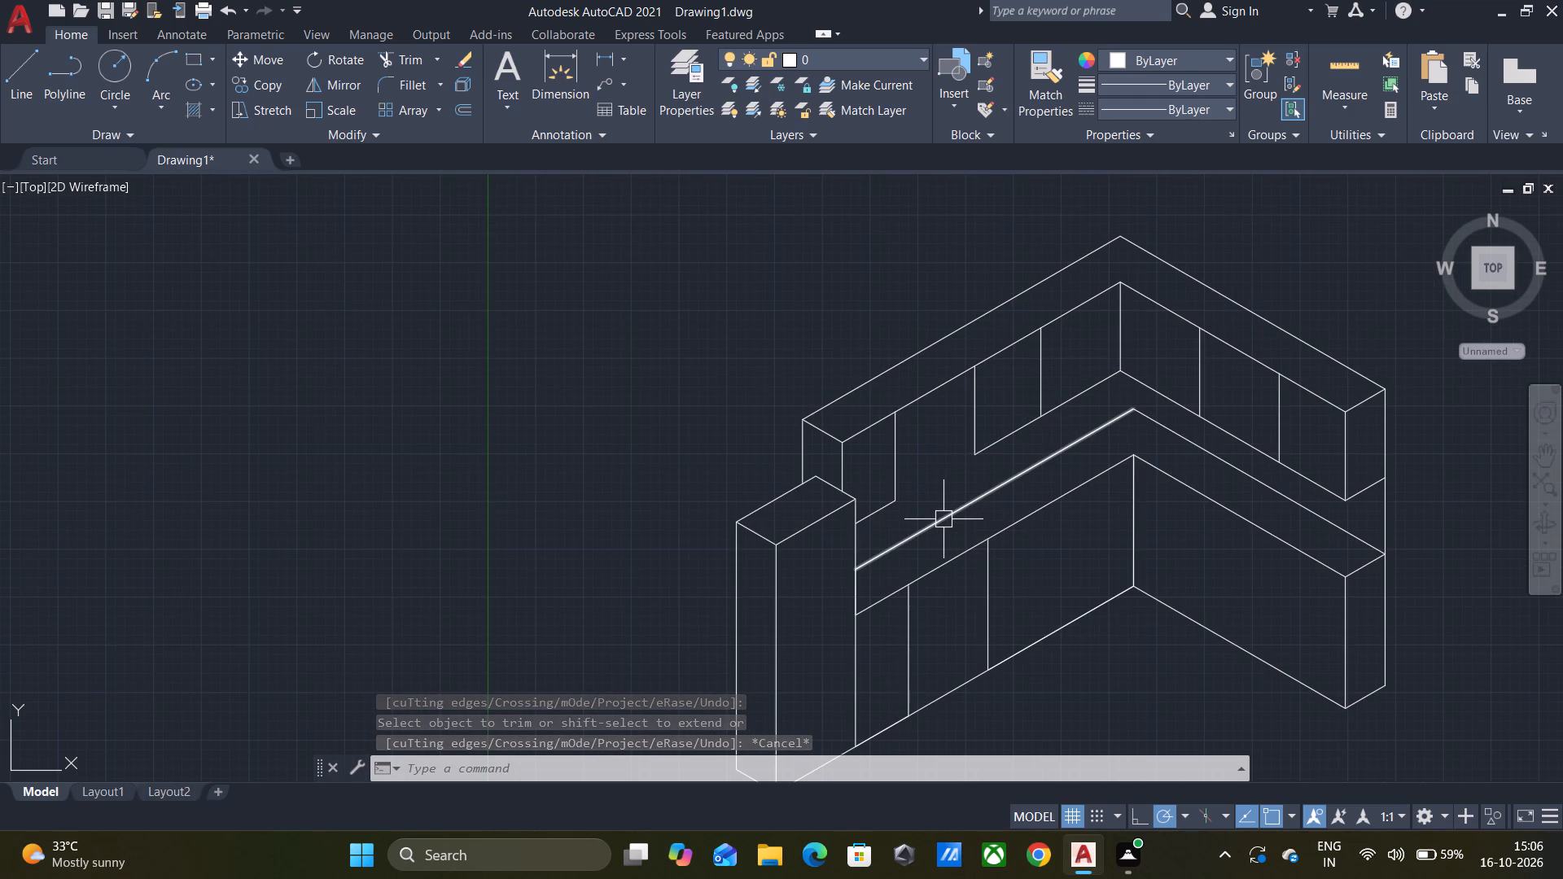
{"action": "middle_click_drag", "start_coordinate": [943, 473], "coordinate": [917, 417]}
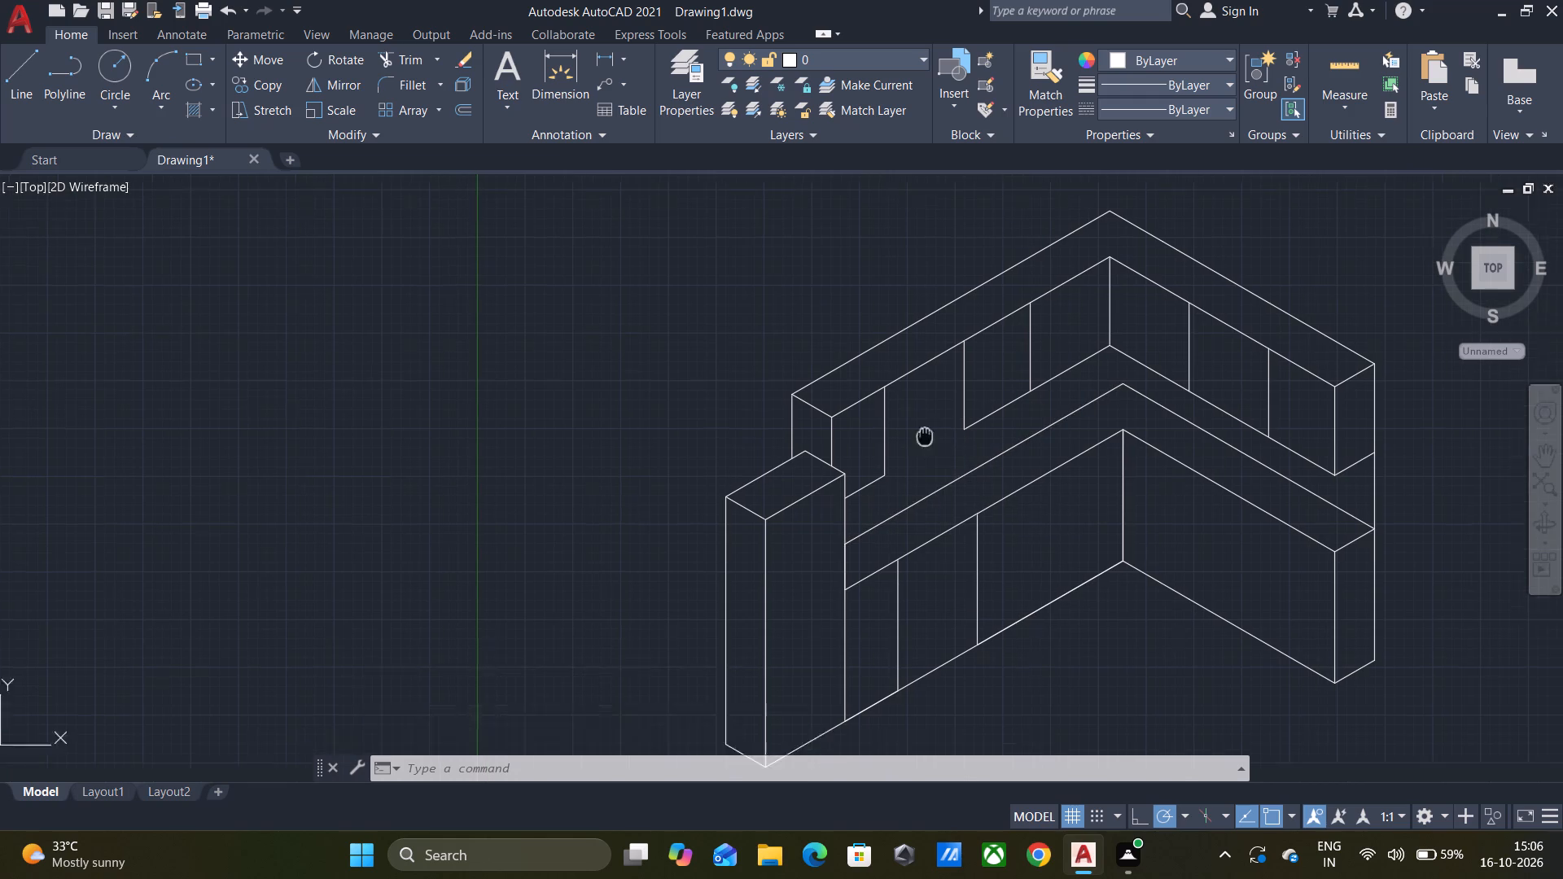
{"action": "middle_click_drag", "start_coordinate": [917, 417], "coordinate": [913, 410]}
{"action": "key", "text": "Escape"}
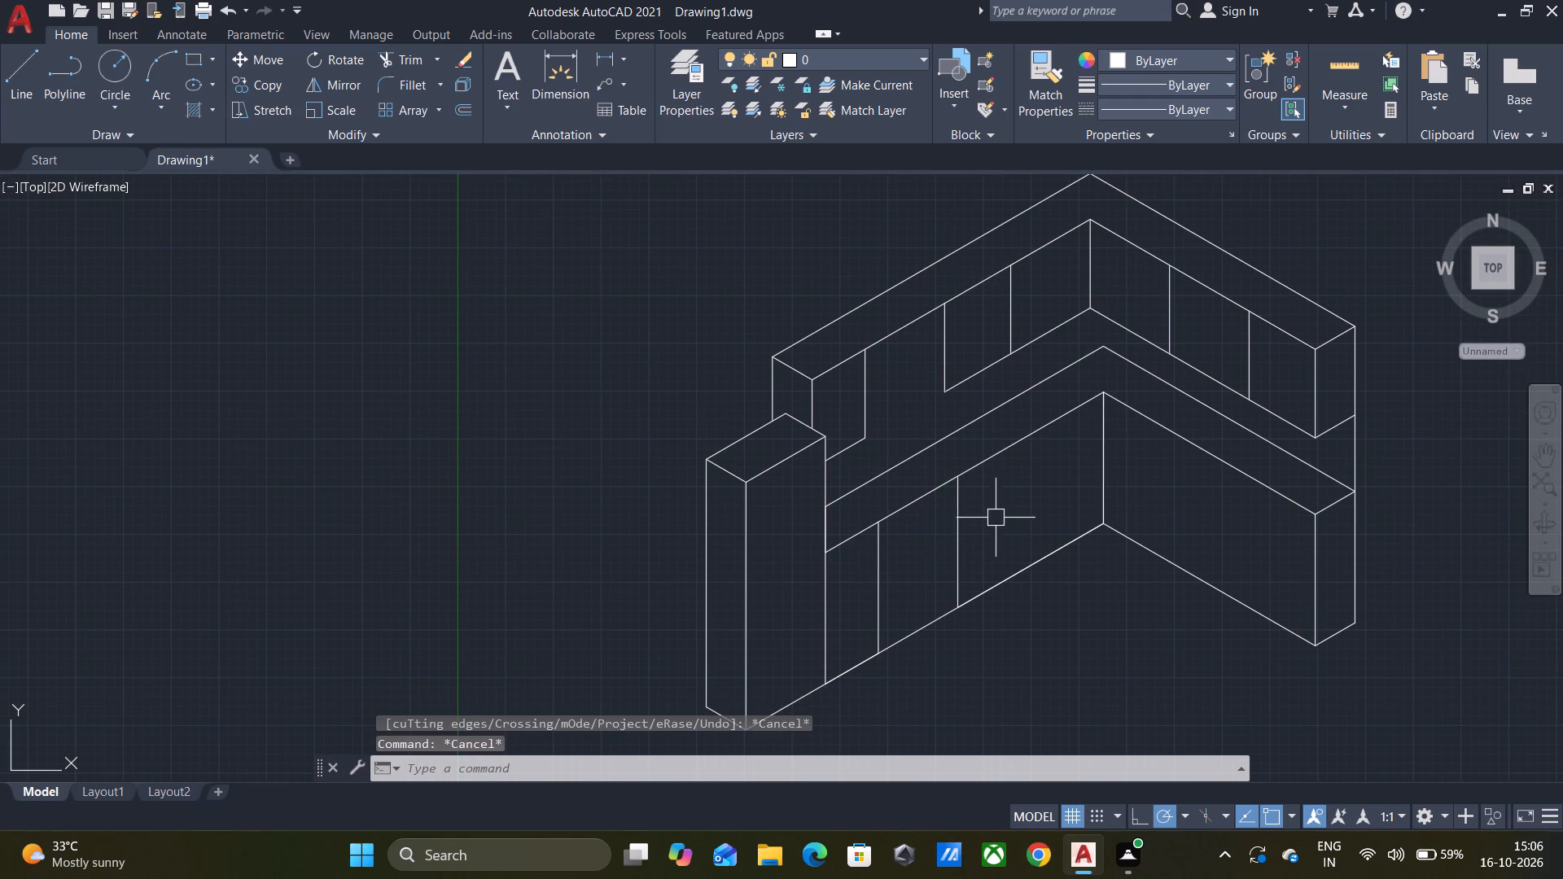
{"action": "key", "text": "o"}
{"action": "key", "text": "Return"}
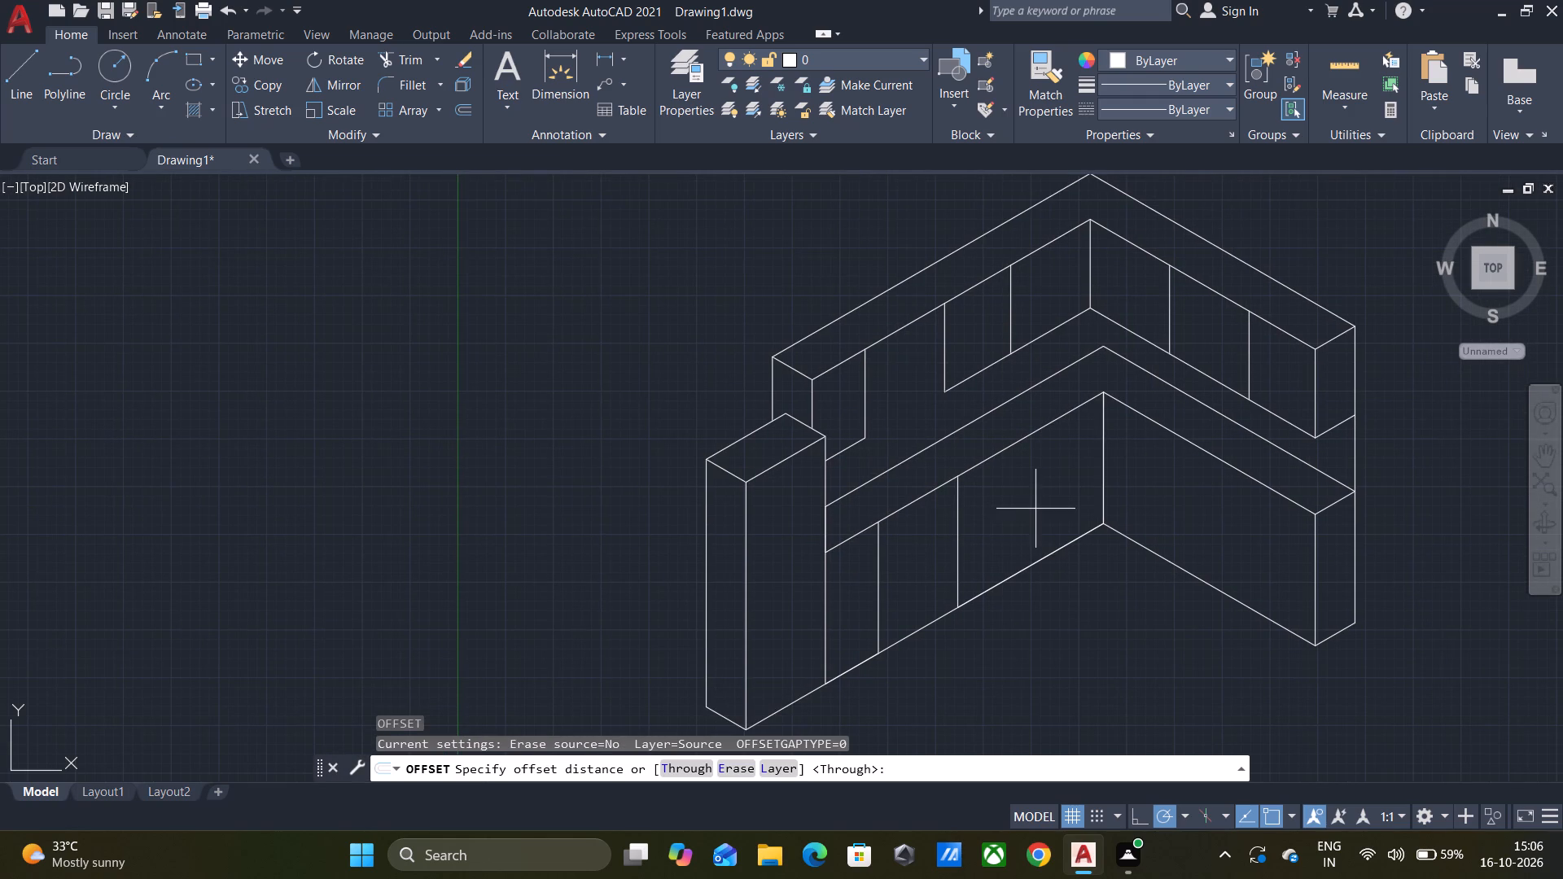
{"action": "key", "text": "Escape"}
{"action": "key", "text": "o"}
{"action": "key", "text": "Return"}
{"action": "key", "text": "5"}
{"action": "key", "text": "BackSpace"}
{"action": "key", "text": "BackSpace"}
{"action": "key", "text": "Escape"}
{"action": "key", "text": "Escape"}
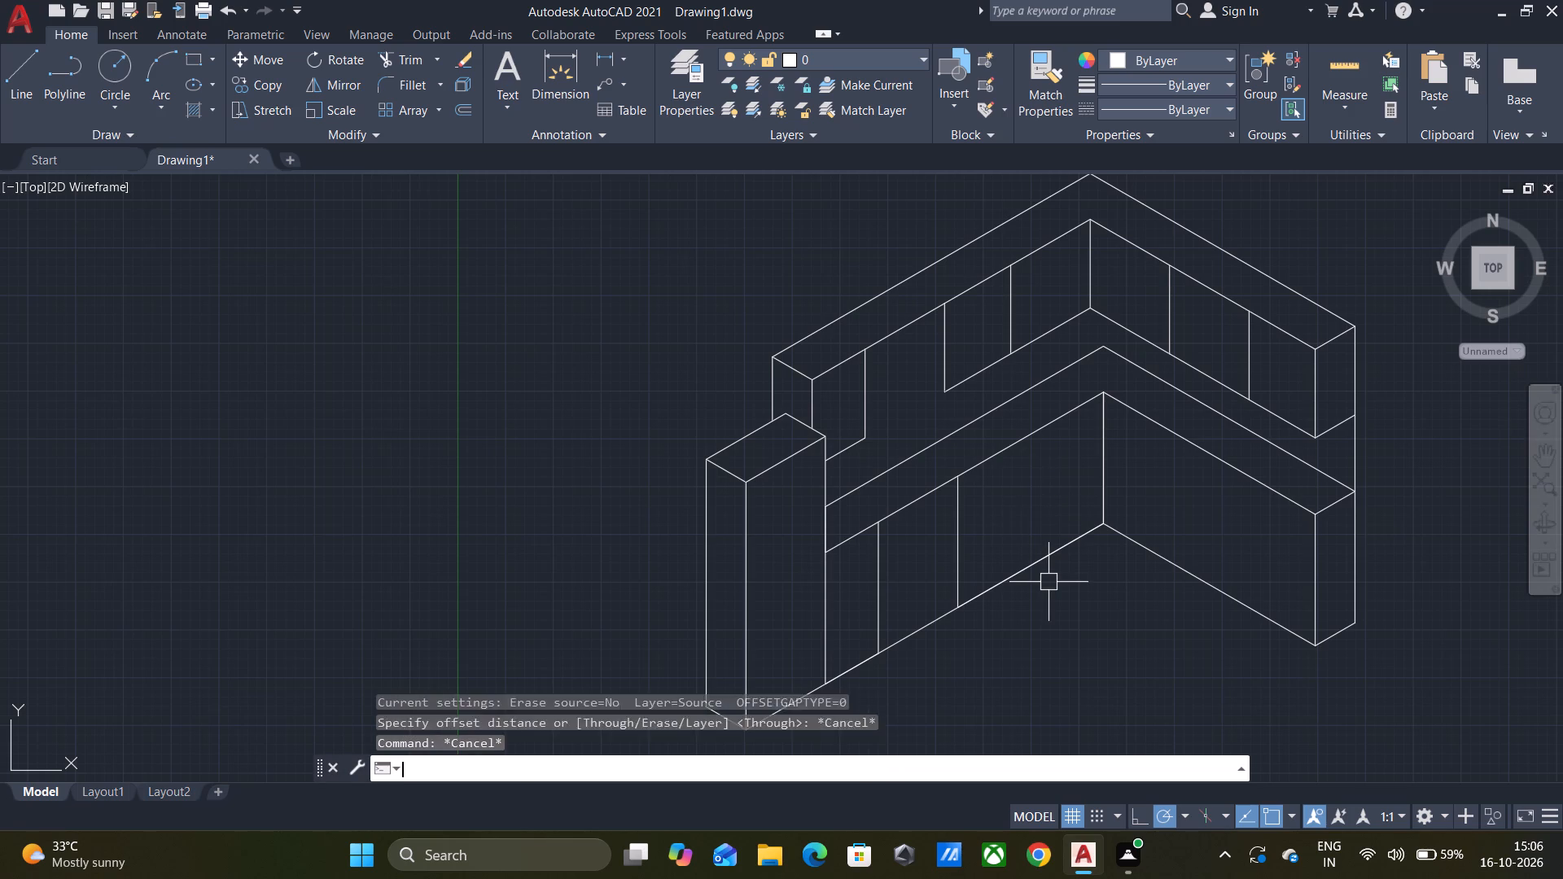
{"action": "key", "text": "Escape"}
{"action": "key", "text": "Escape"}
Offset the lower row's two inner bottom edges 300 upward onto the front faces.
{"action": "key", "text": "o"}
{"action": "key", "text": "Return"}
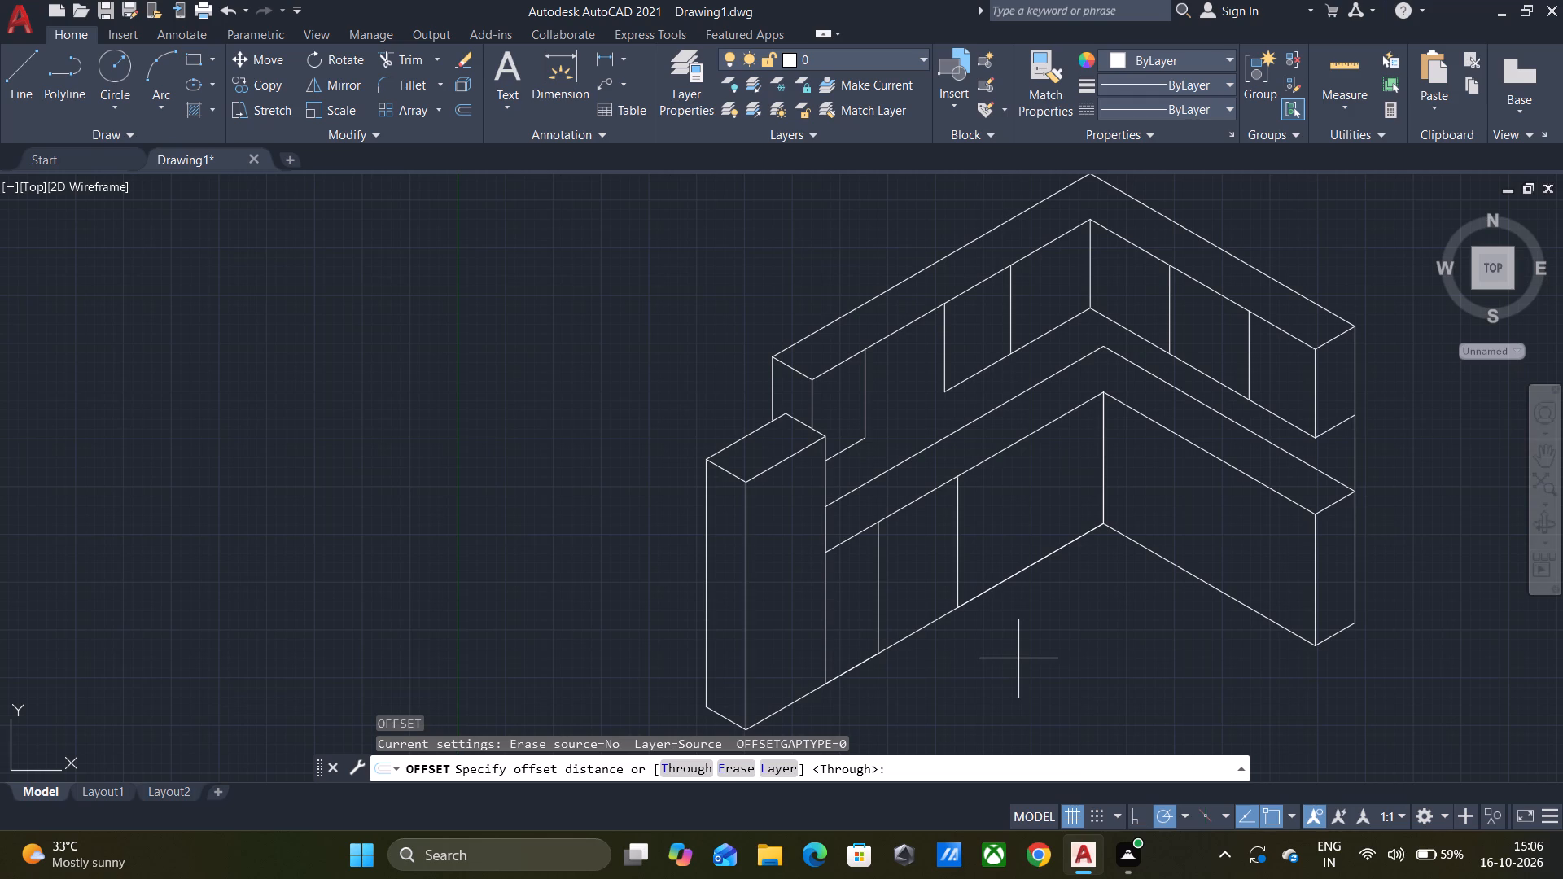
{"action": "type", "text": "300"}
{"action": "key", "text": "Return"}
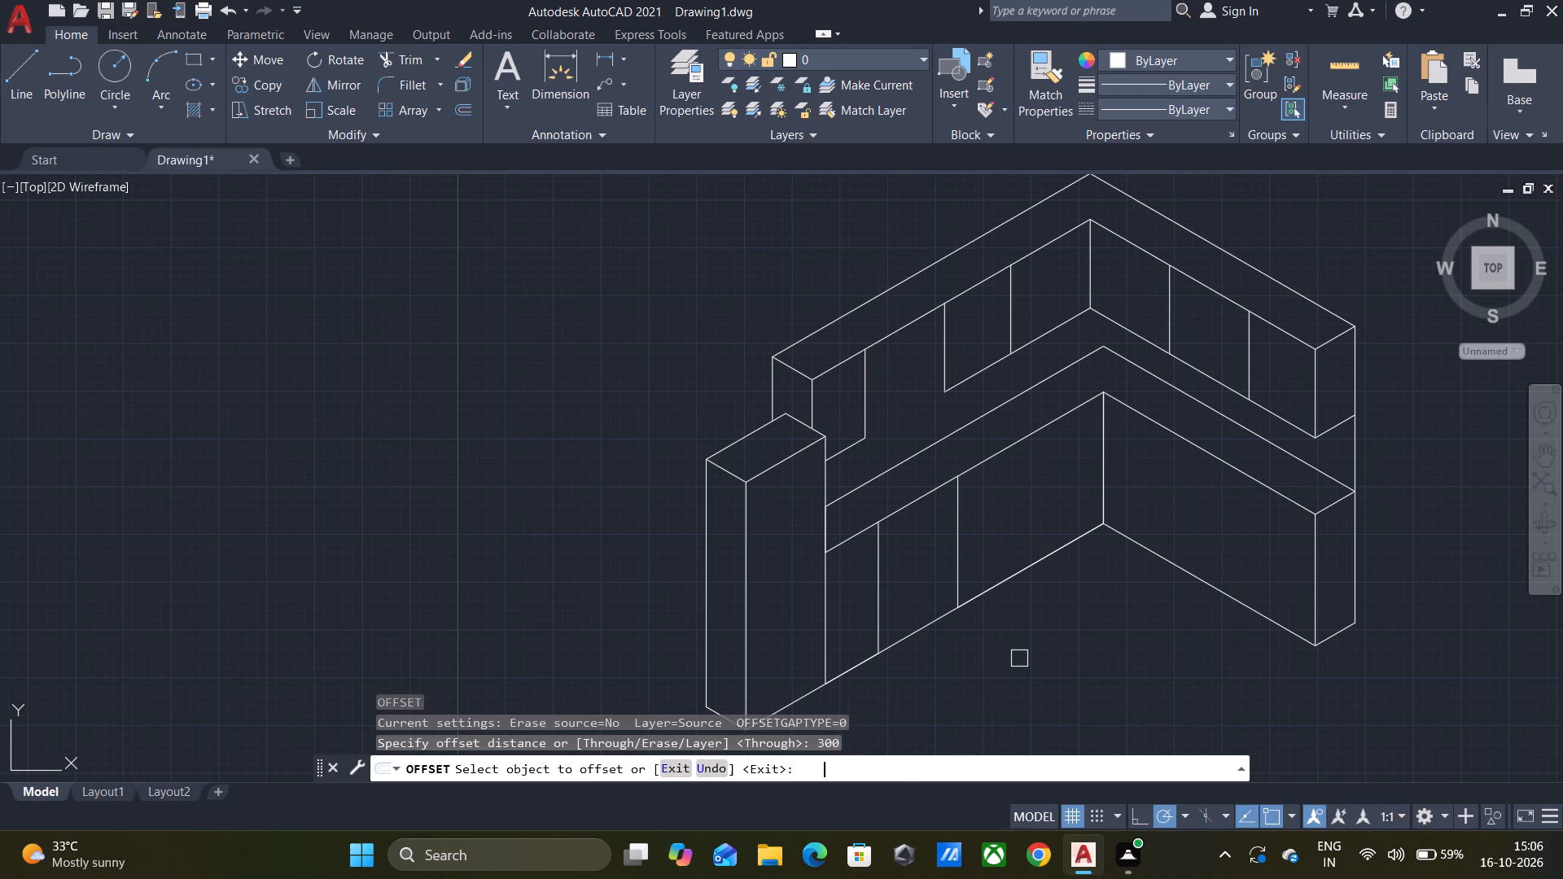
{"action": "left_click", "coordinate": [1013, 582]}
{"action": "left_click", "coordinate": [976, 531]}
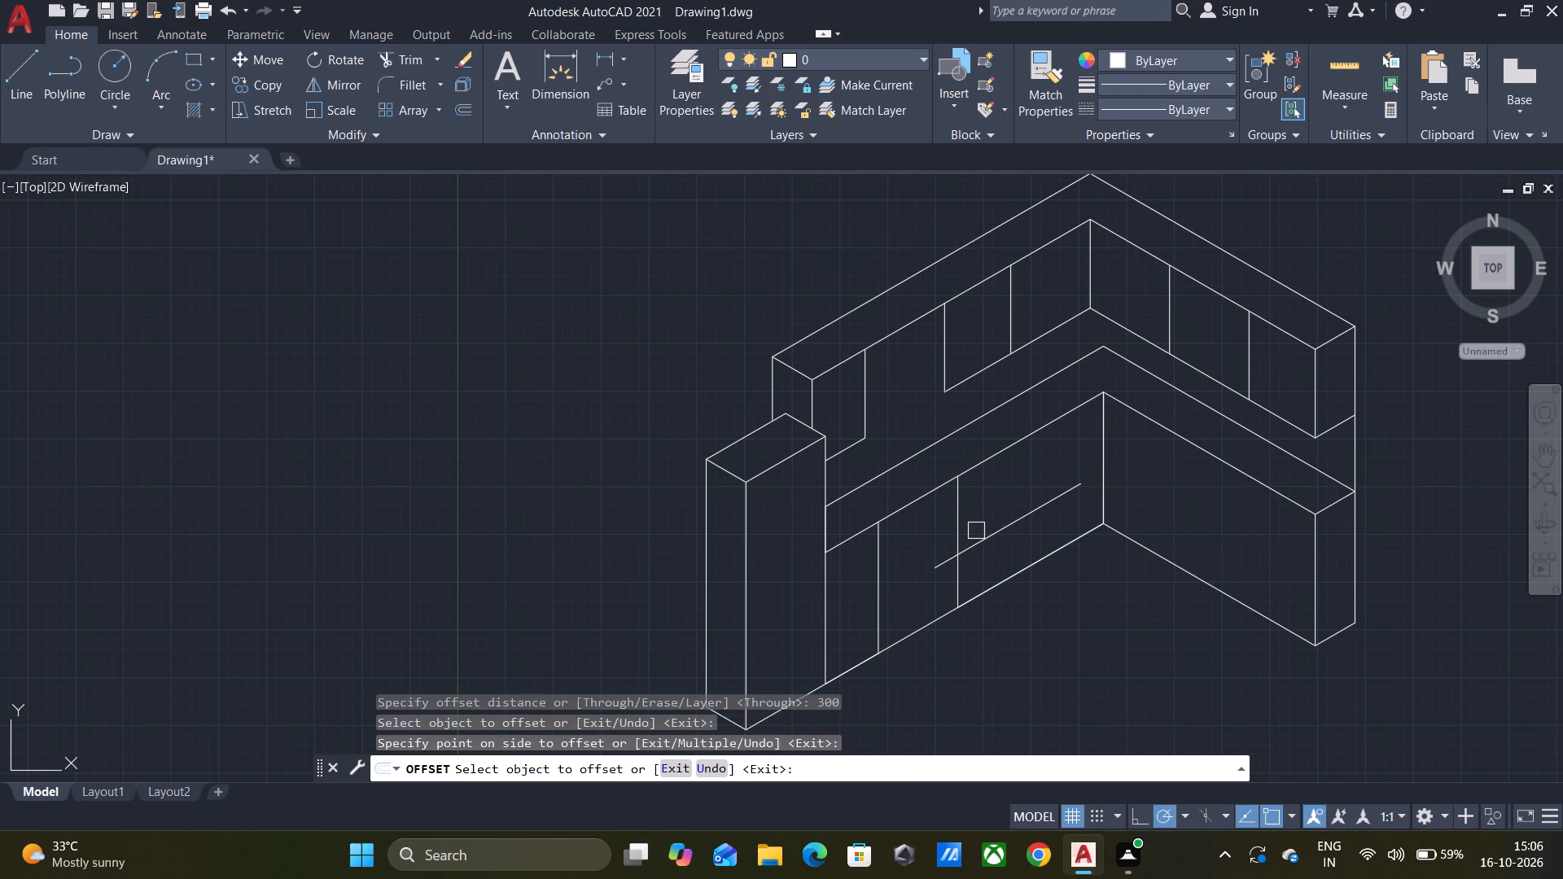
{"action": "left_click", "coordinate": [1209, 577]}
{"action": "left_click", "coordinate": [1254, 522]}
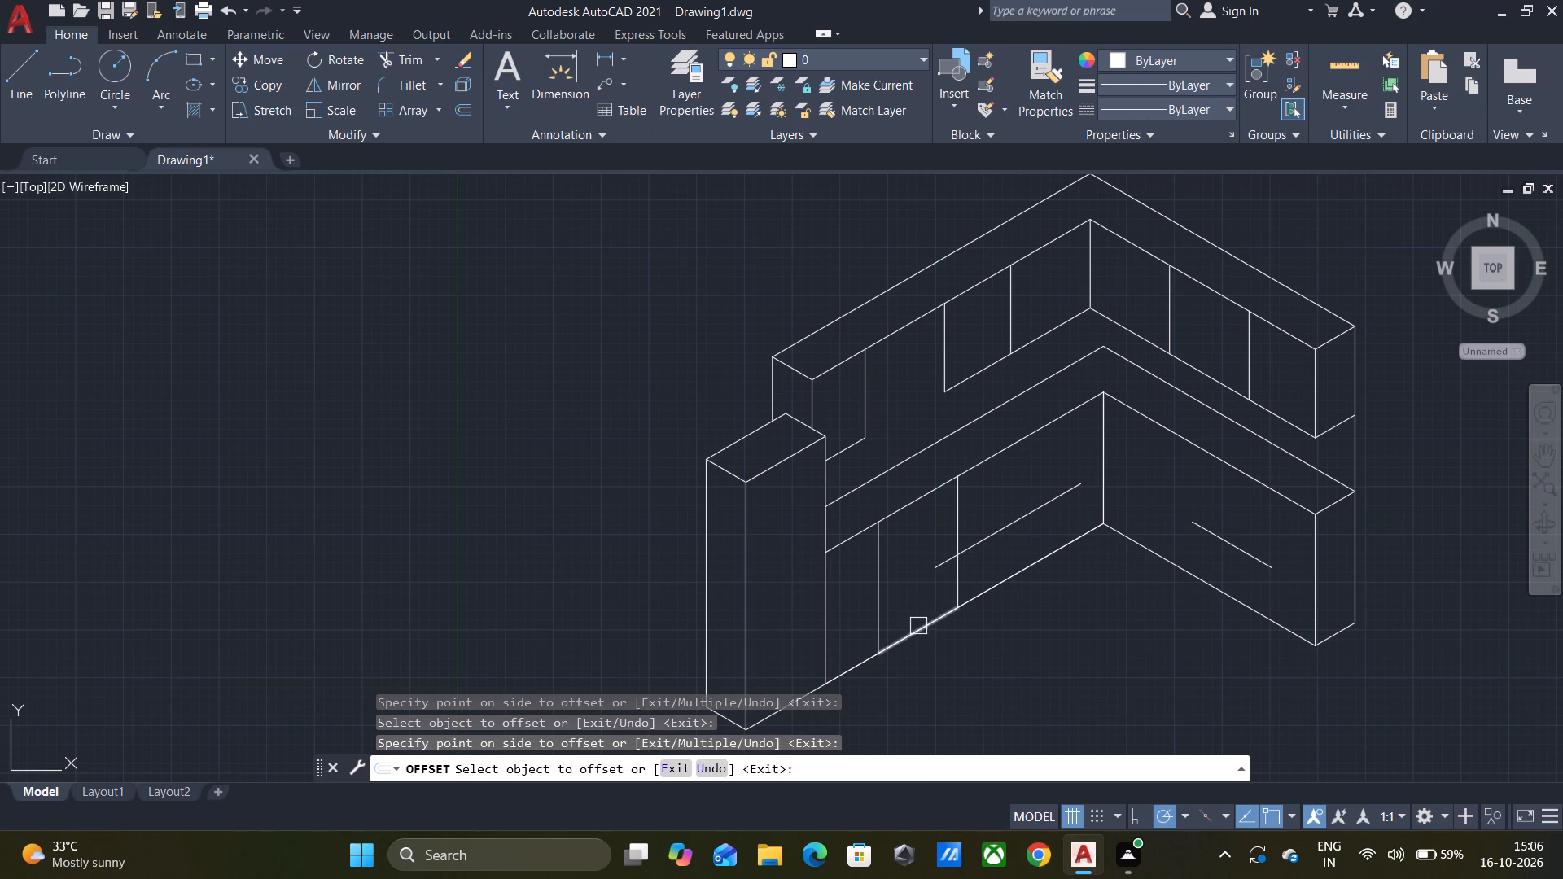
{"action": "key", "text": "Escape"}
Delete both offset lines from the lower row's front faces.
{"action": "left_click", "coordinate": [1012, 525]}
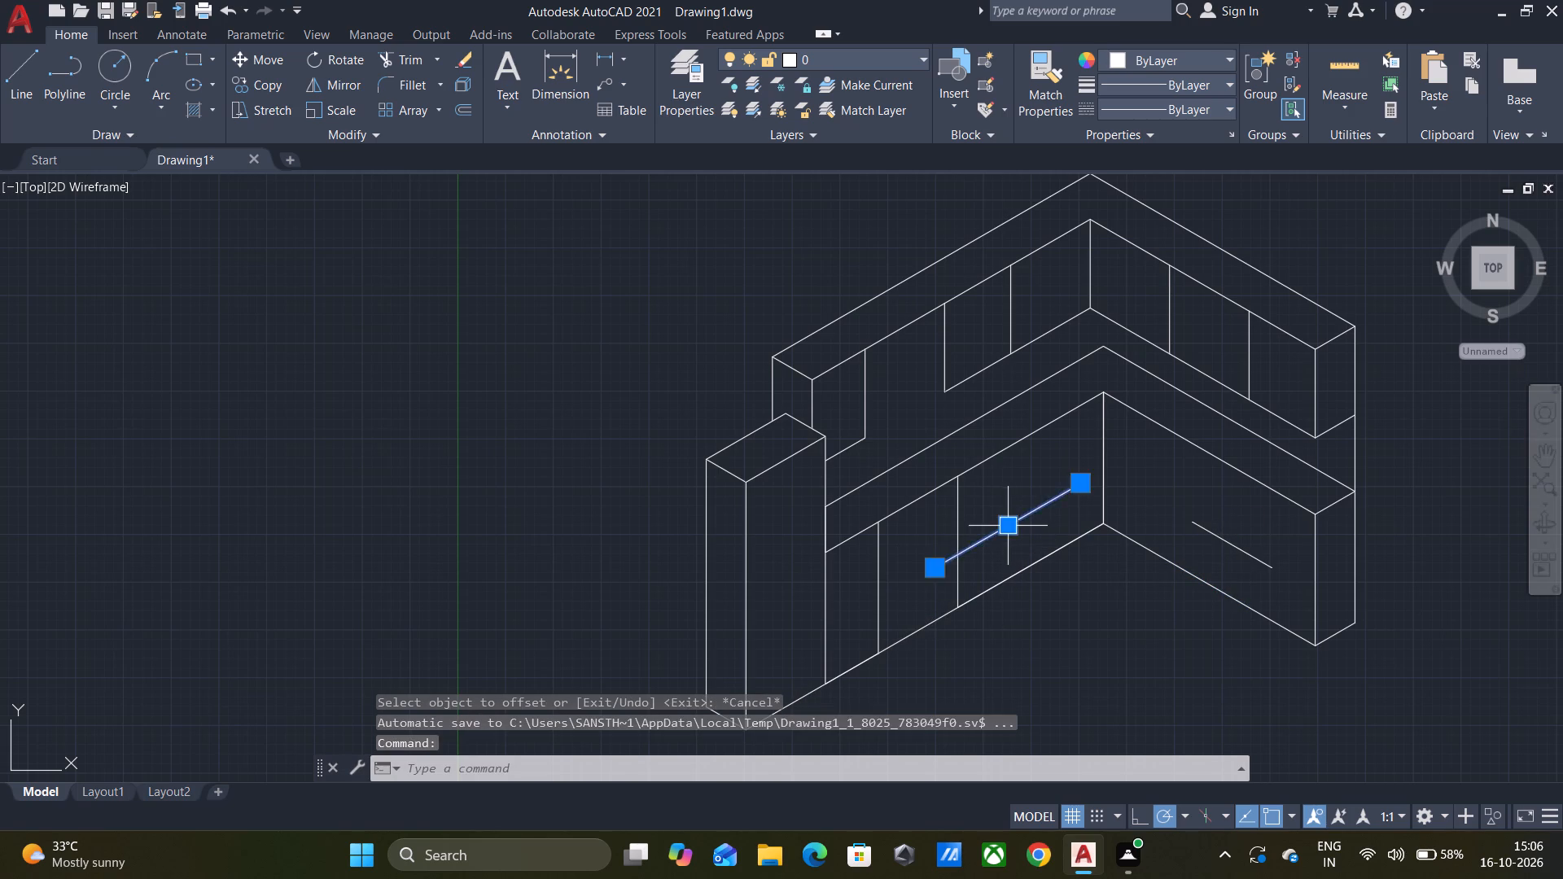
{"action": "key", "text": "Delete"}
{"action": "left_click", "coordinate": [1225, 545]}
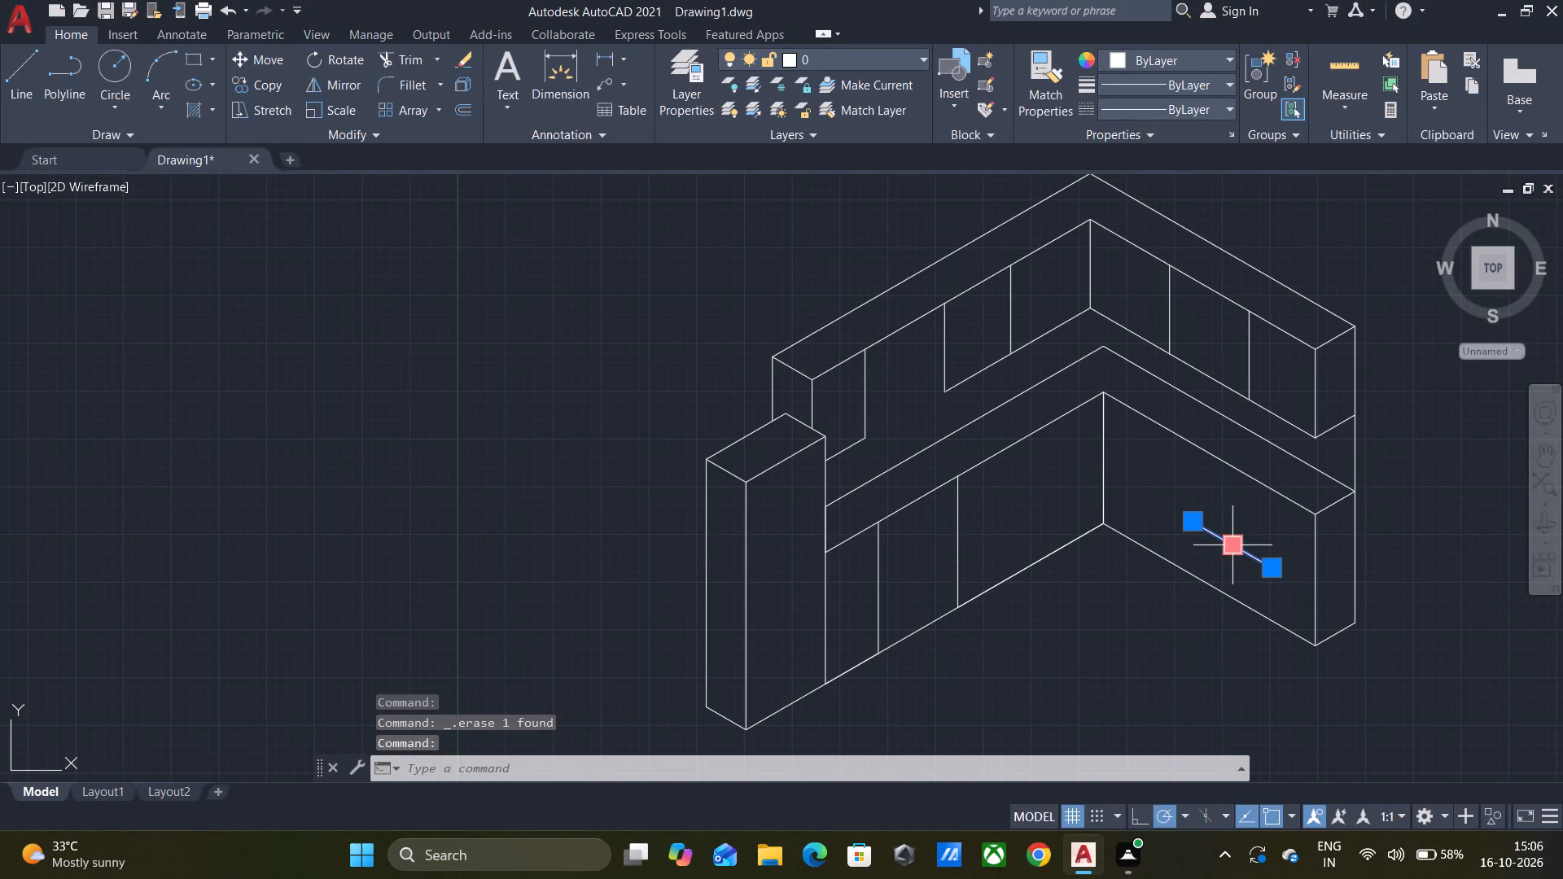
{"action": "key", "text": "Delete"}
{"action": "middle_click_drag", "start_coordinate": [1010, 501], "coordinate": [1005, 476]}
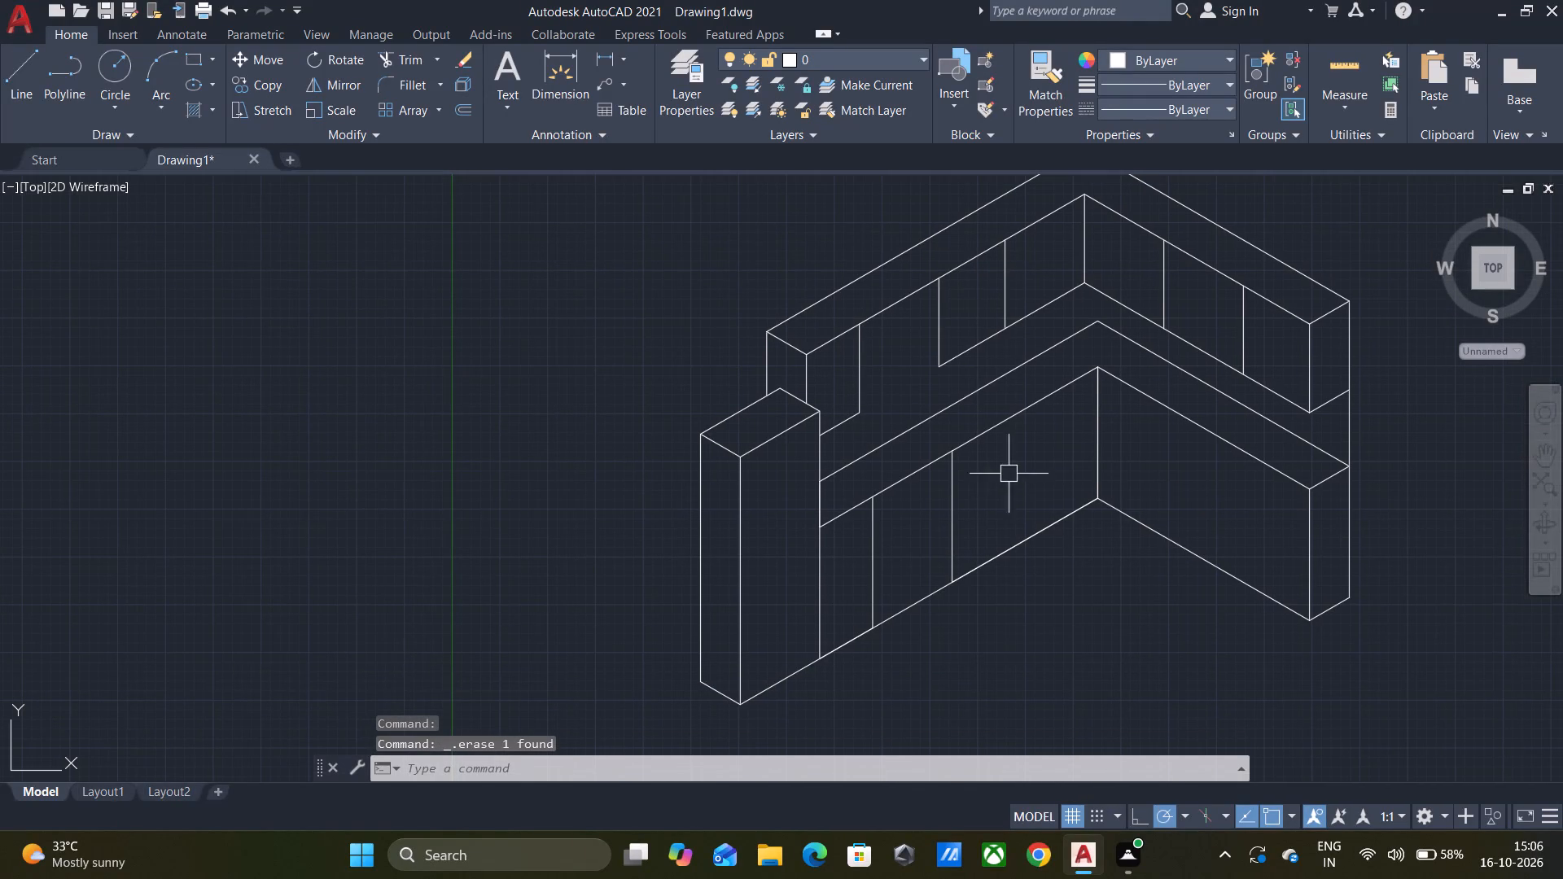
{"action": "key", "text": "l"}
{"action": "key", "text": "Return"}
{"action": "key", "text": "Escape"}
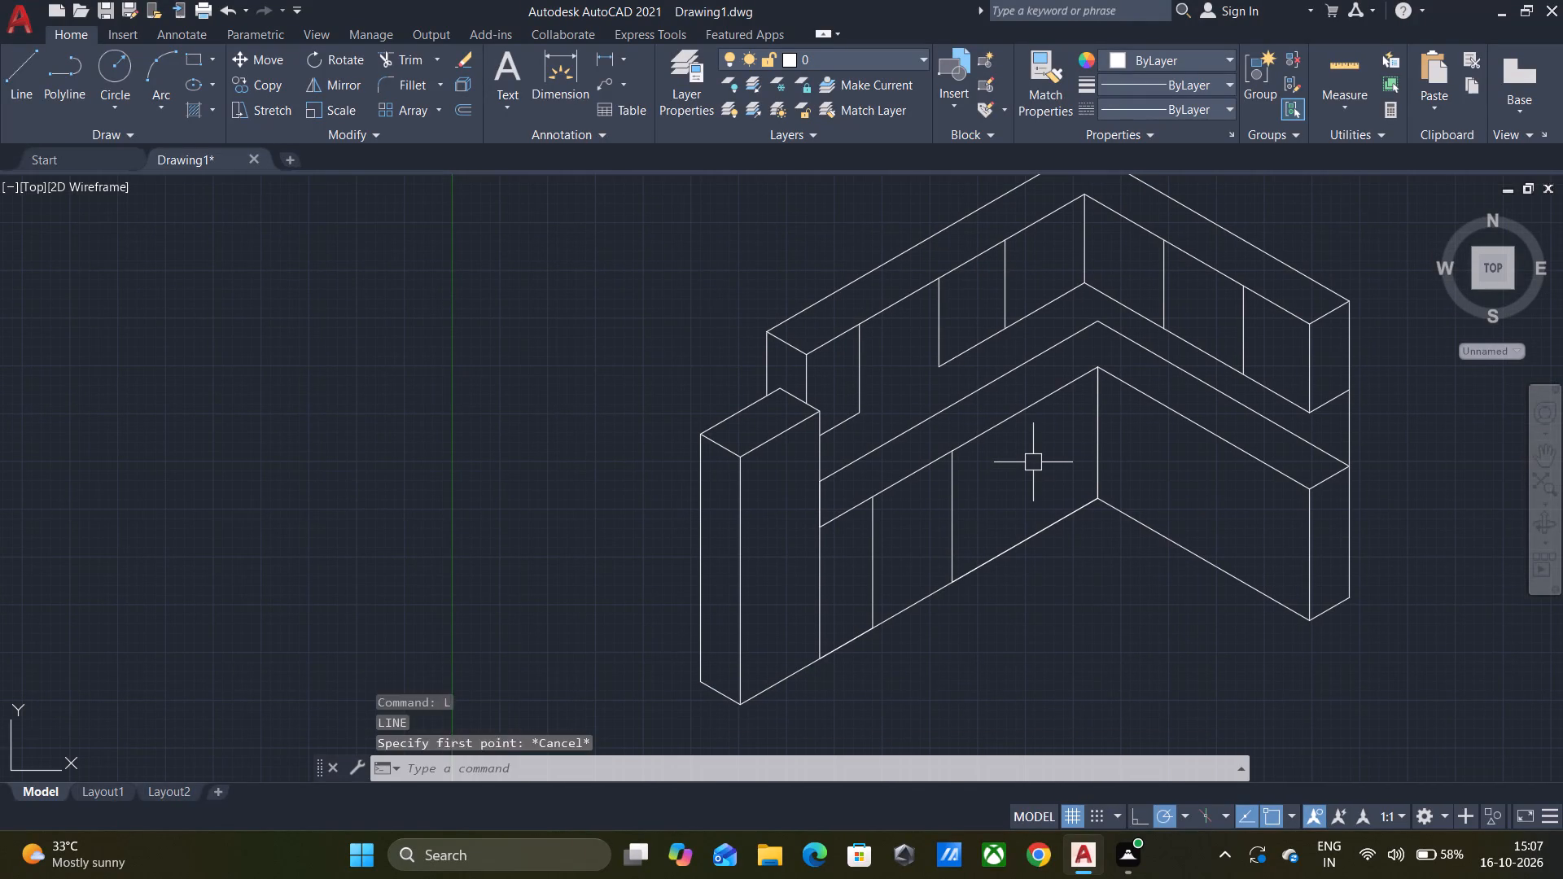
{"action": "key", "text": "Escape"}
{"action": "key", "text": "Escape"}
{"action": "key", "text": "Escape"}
With polar tracking on and the isoplane set to Top, draw a 300 line straight up from the lower row's base corner beside the tall block.
{"action": "key", "text": "l"}
{"action": "key", "text": "Return"}
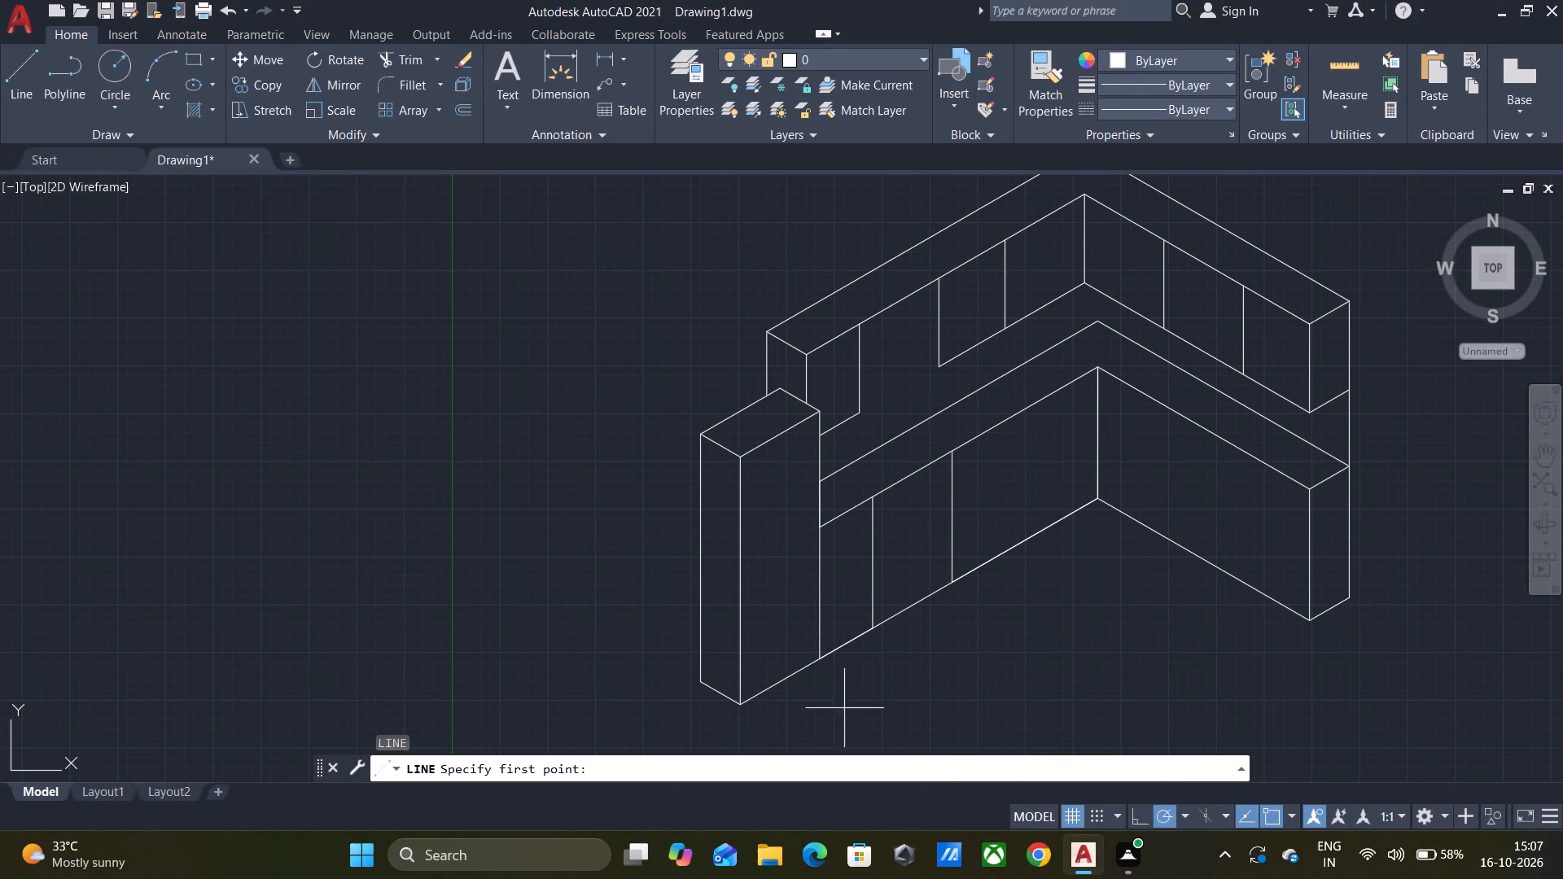
{"action": "left_click", "coordinate": [825, 655]}
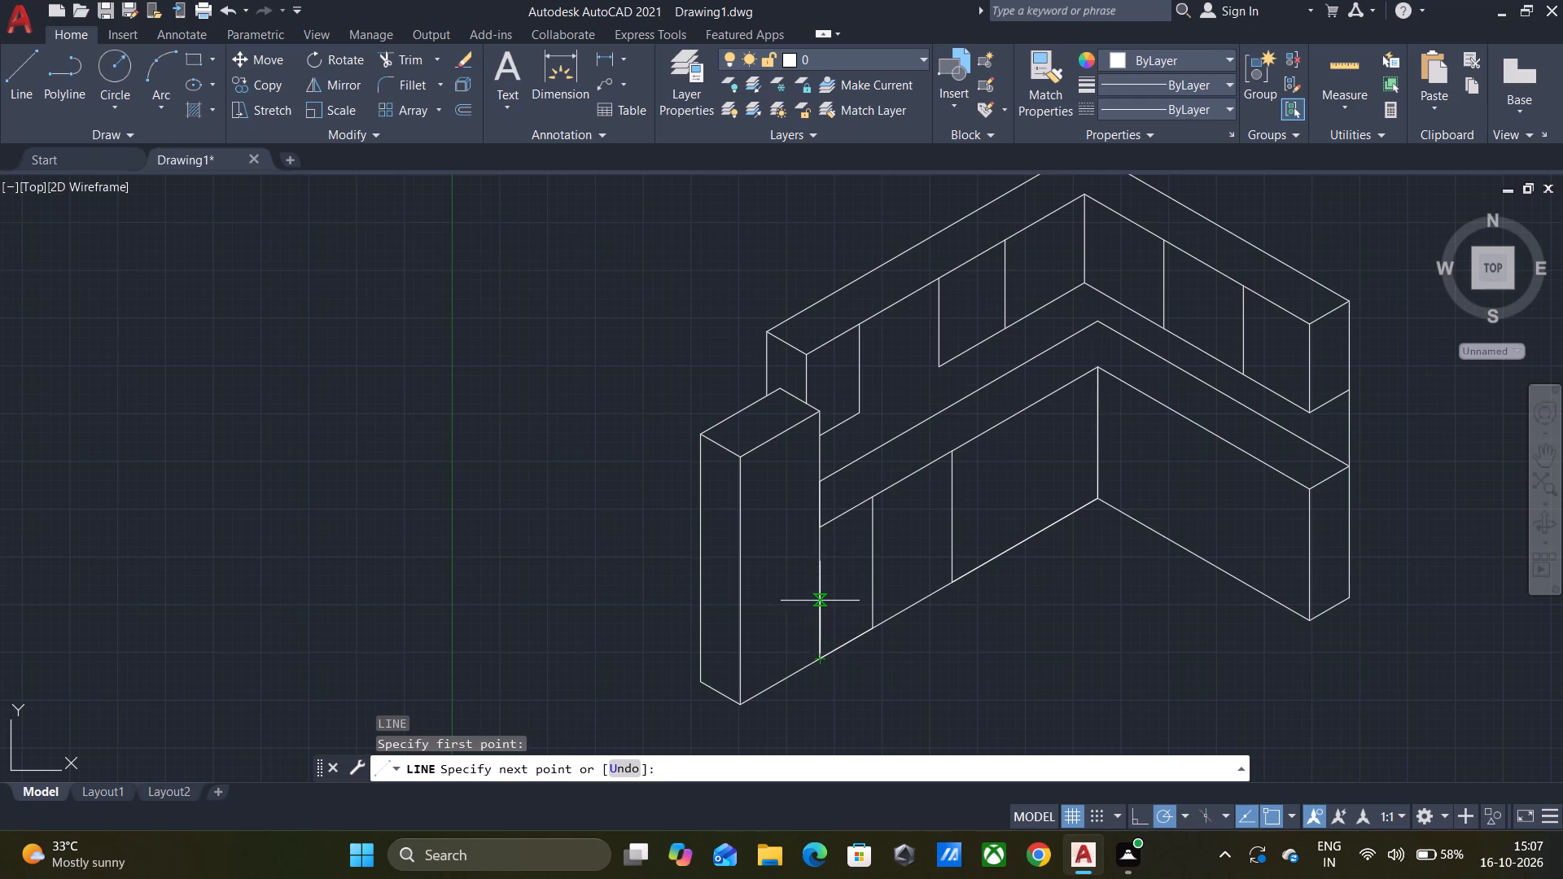
{"action": "scroll", "coordinate": [820, 601], "scroll_direction": "up", "scroll_amount": 5}
{"action": "middle_click_drag", "start_coordinate": [820, 601], "coordinate": [825, 465]}
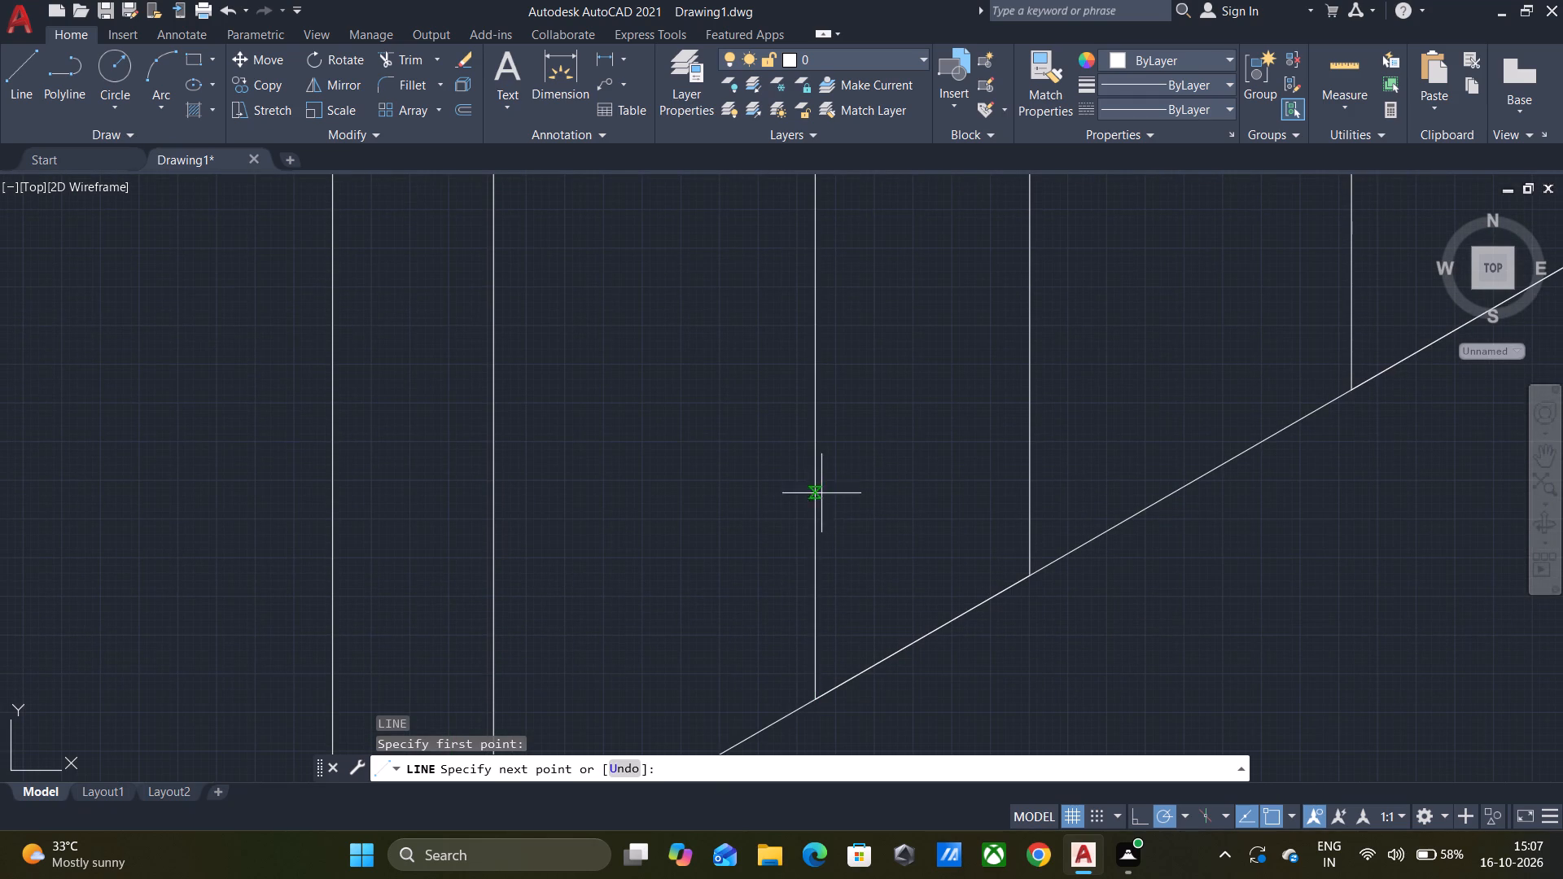
{"action": "scroll", "coordinate": [819, 492], "scroll_direction": "up", "scroll_amount": 6}
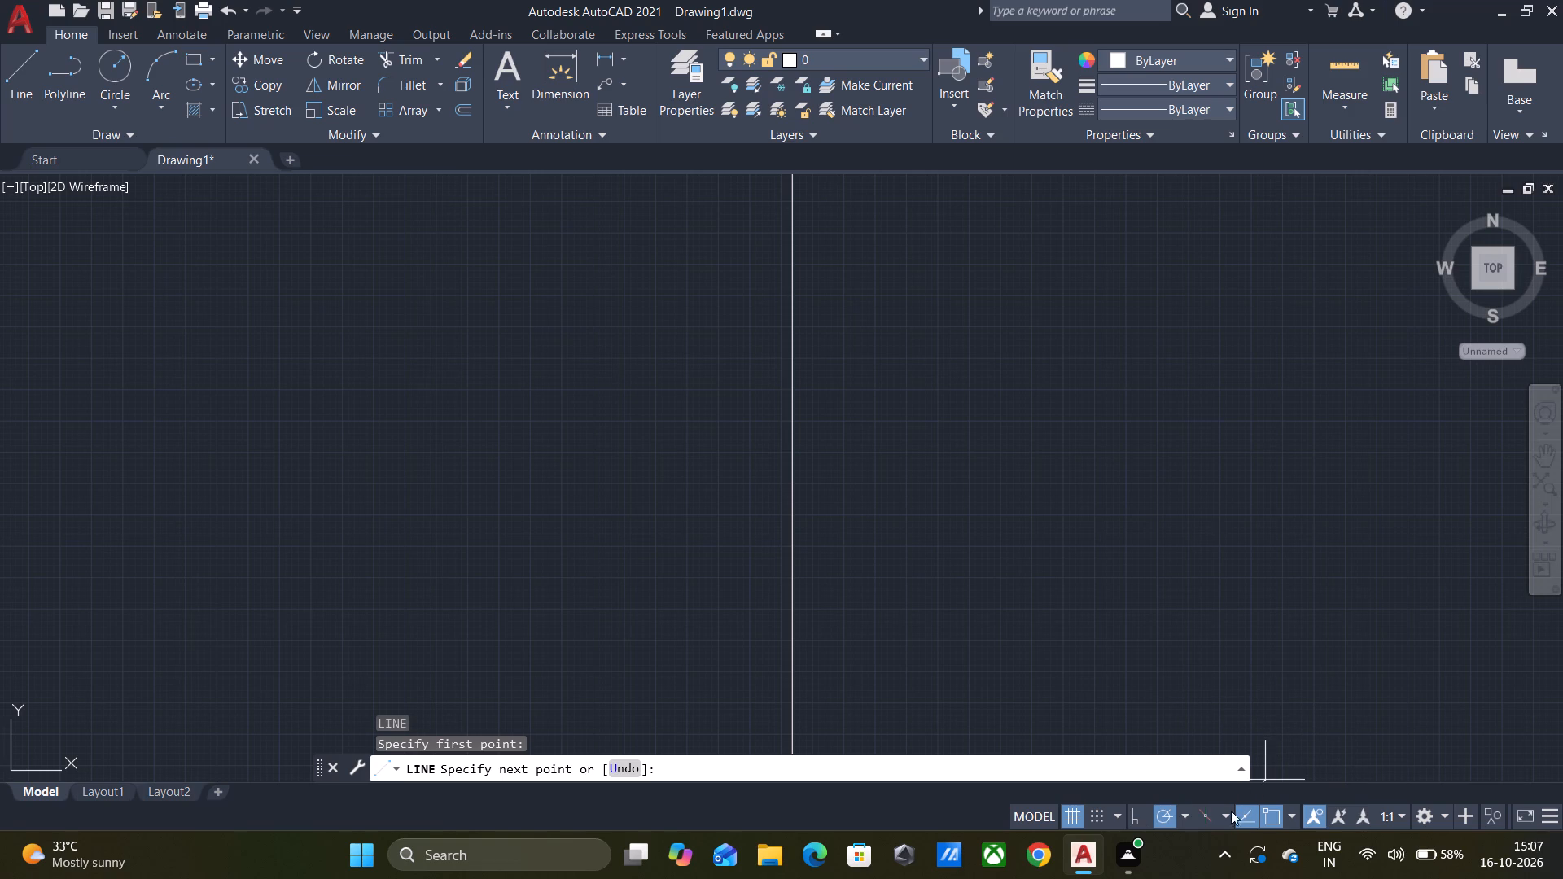
{"action": "left_click", "coordinate": [1132, 814]}
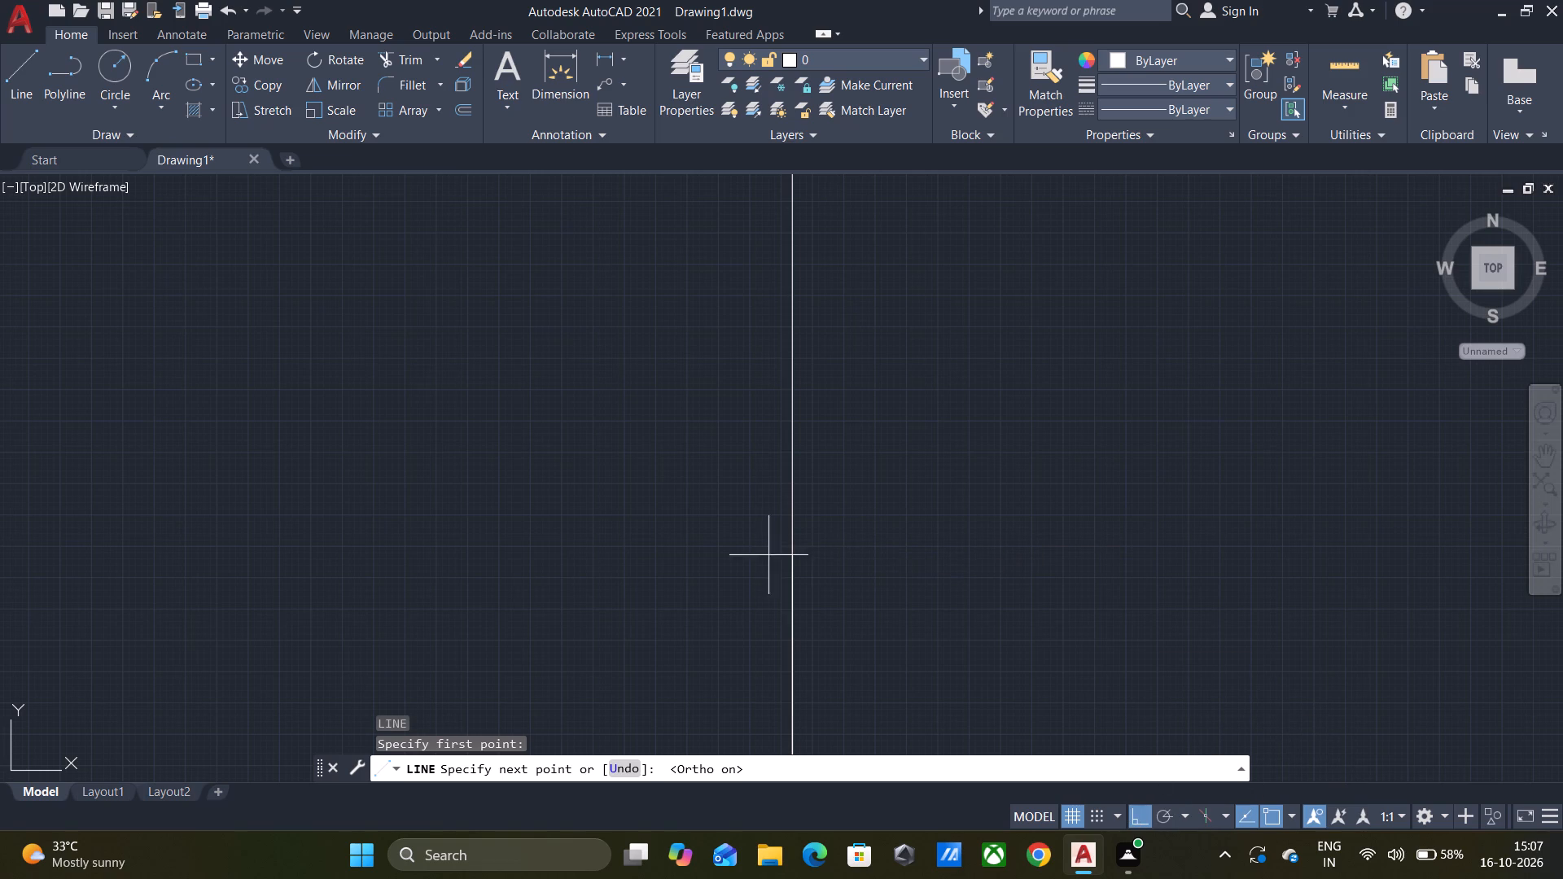
{"action": "scroll", "coordinate": [804, 526], "scroll_direction": "down", "scroll_amount": 1}
{"action": "middle_click_drag", "start_coordinate": [805, 518], "coordinate": [867, 317]}
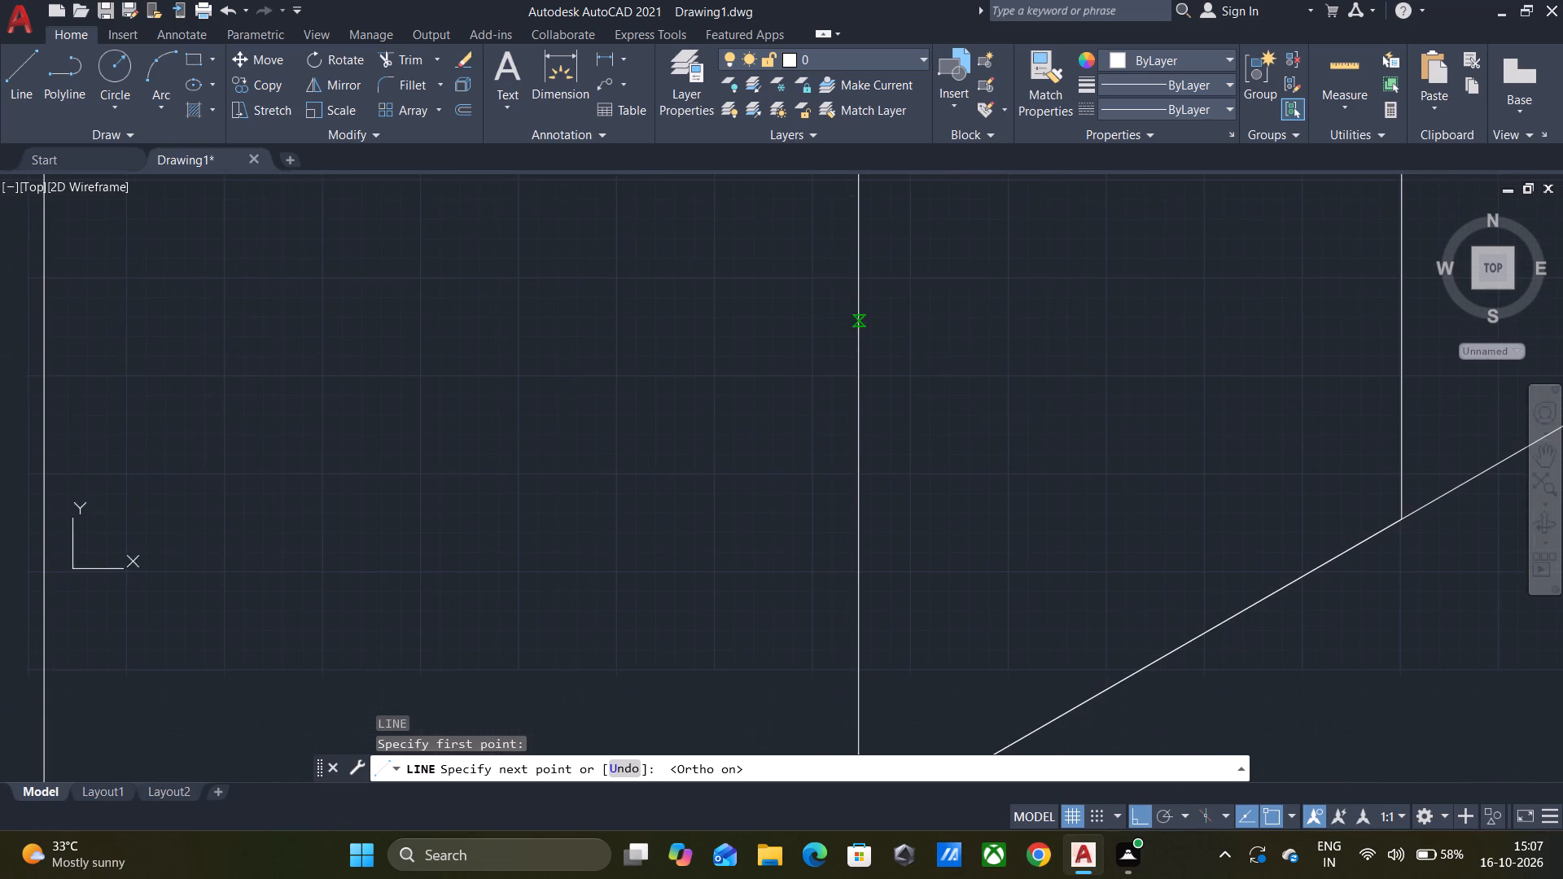
{"action": "scroll", "coordinate": [1192, 654], "scroll_direction": "down", "scroll_amount": 2}
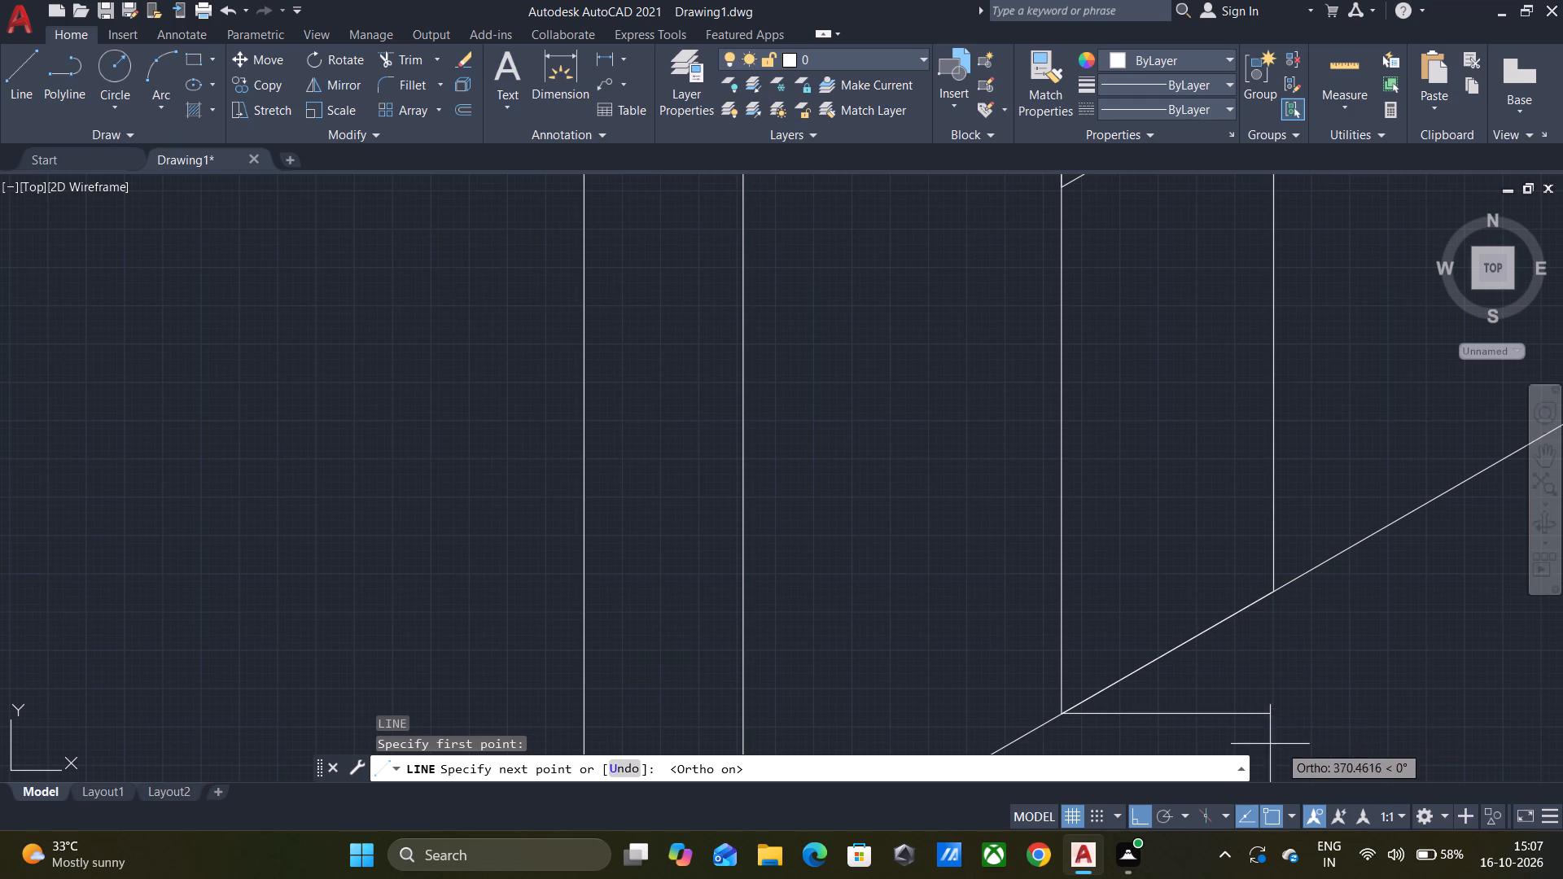
{"action": "left_click", "coordinate": [1171, 811]}
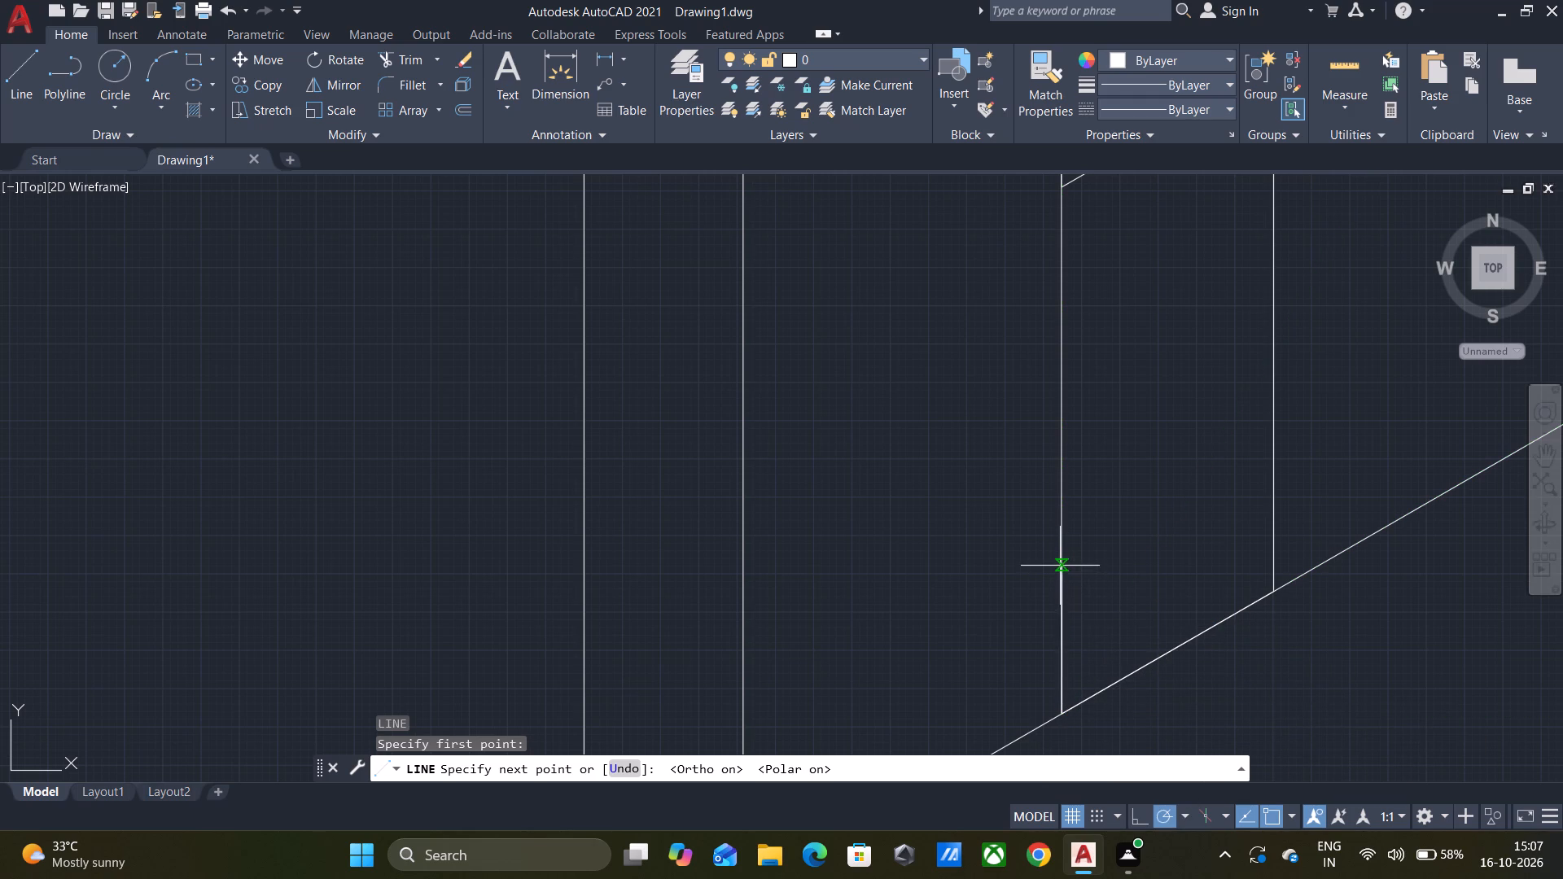
{"action": "scroll", "coordinate": [1060, 566], "scroll_direction": "up", "scroll_amount": 3}
{"action": "scroll", "coordinate": [1060, 566], "scroll_direction": "down", "scroll_amount": 2}
{"action": "middle_click_drag", "start_coordinate": [1060, 566], "coordinate": [1045, 496]}
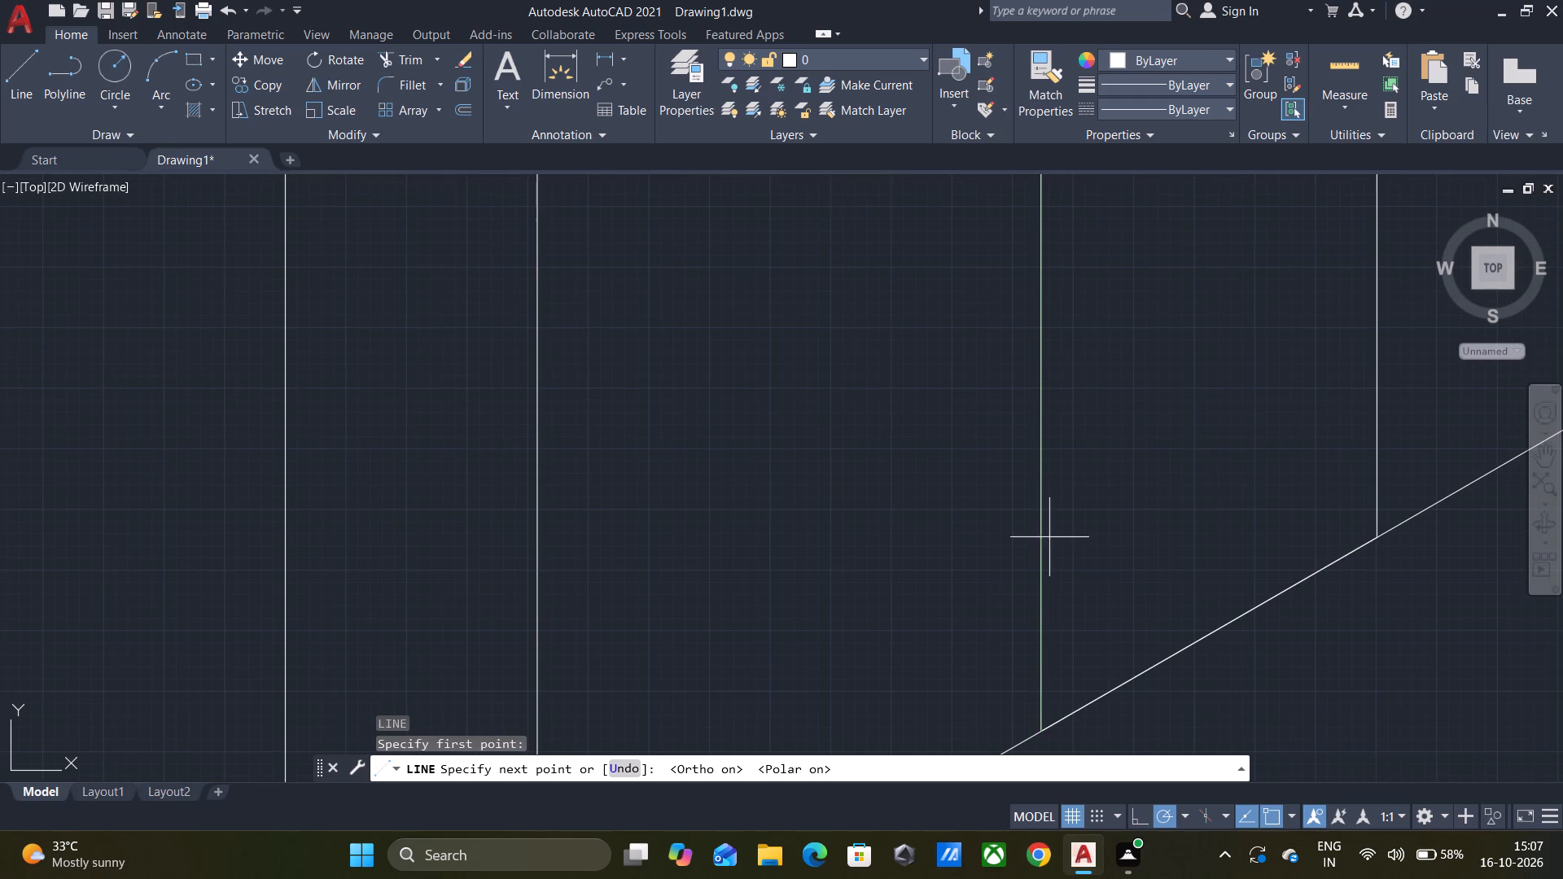
{"action": "left_click", "coordinate": [1199, 811]}
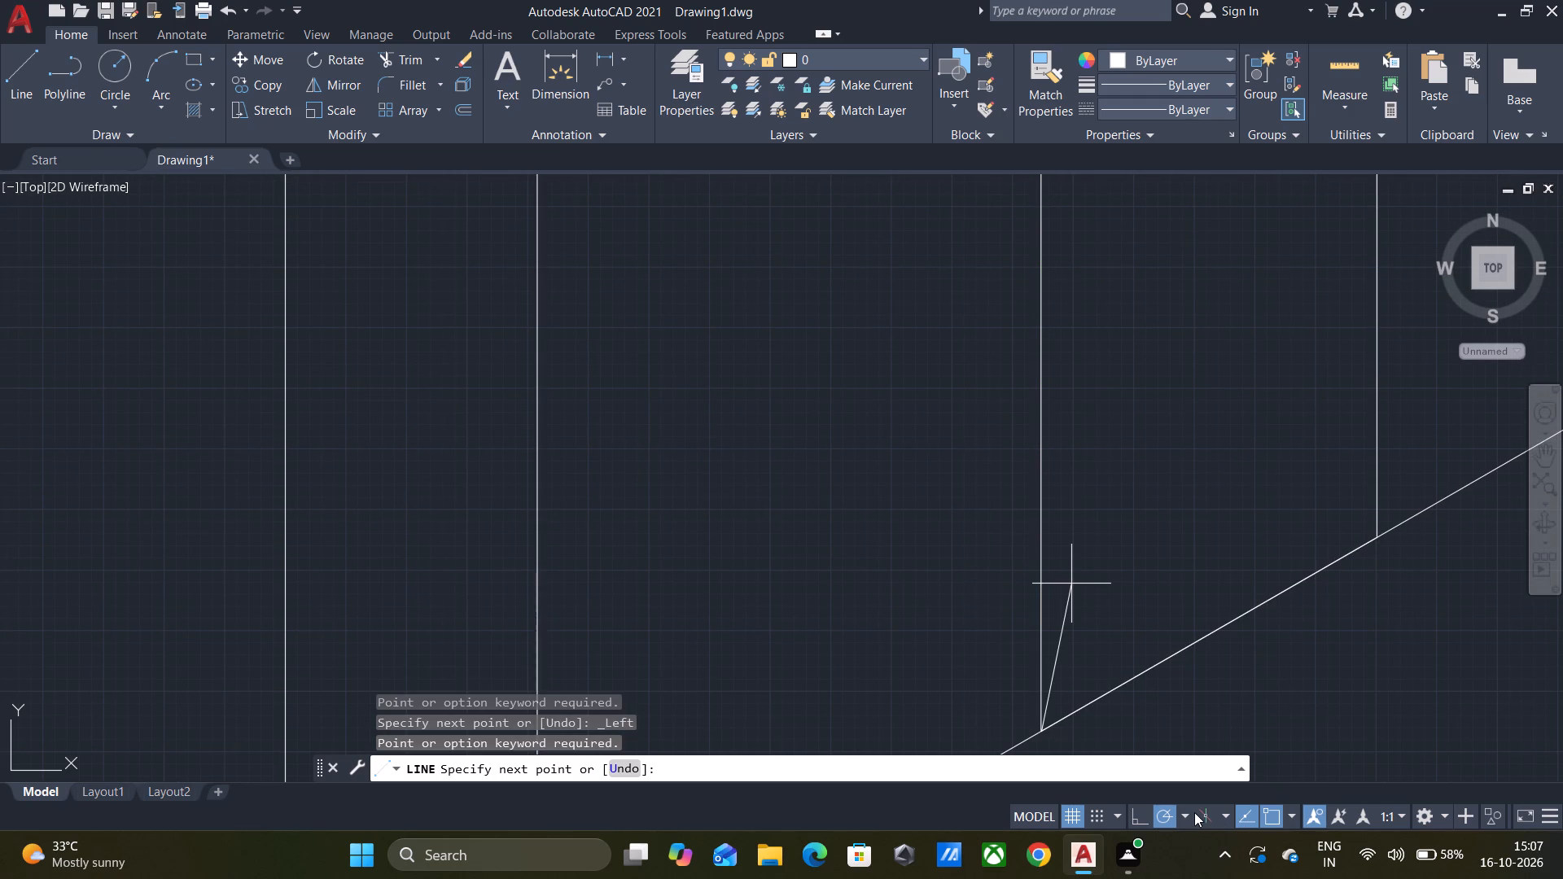
{"action": "left_click", "coordinate": [1202, 810]}
{"action": "left_click", "coordinate": [1225, 815]}
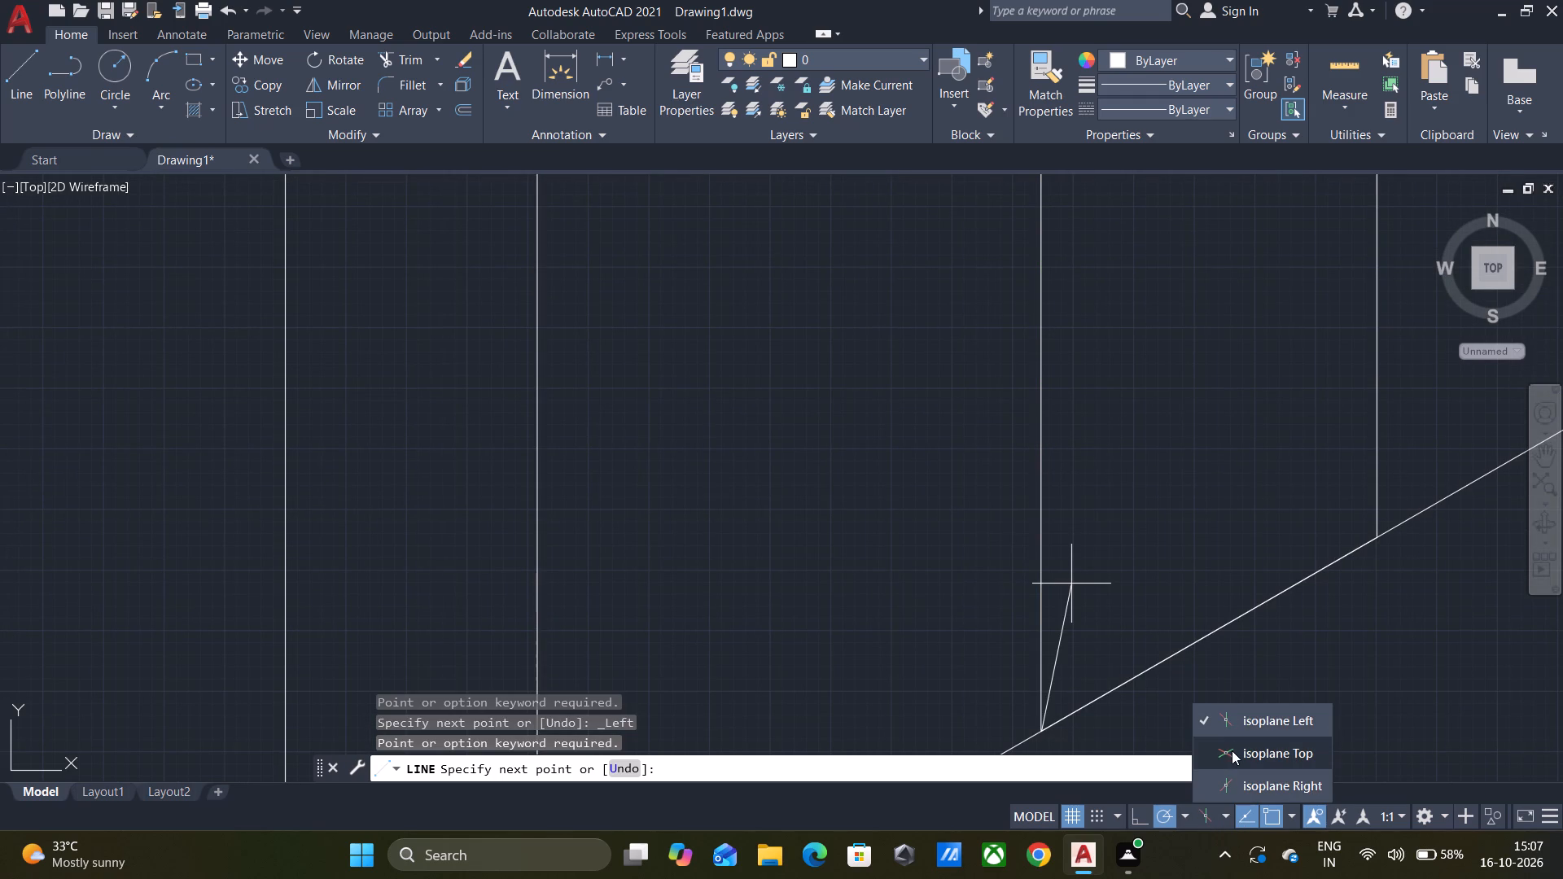
{"action": "left_click", "coordinate": [1215, 756]}
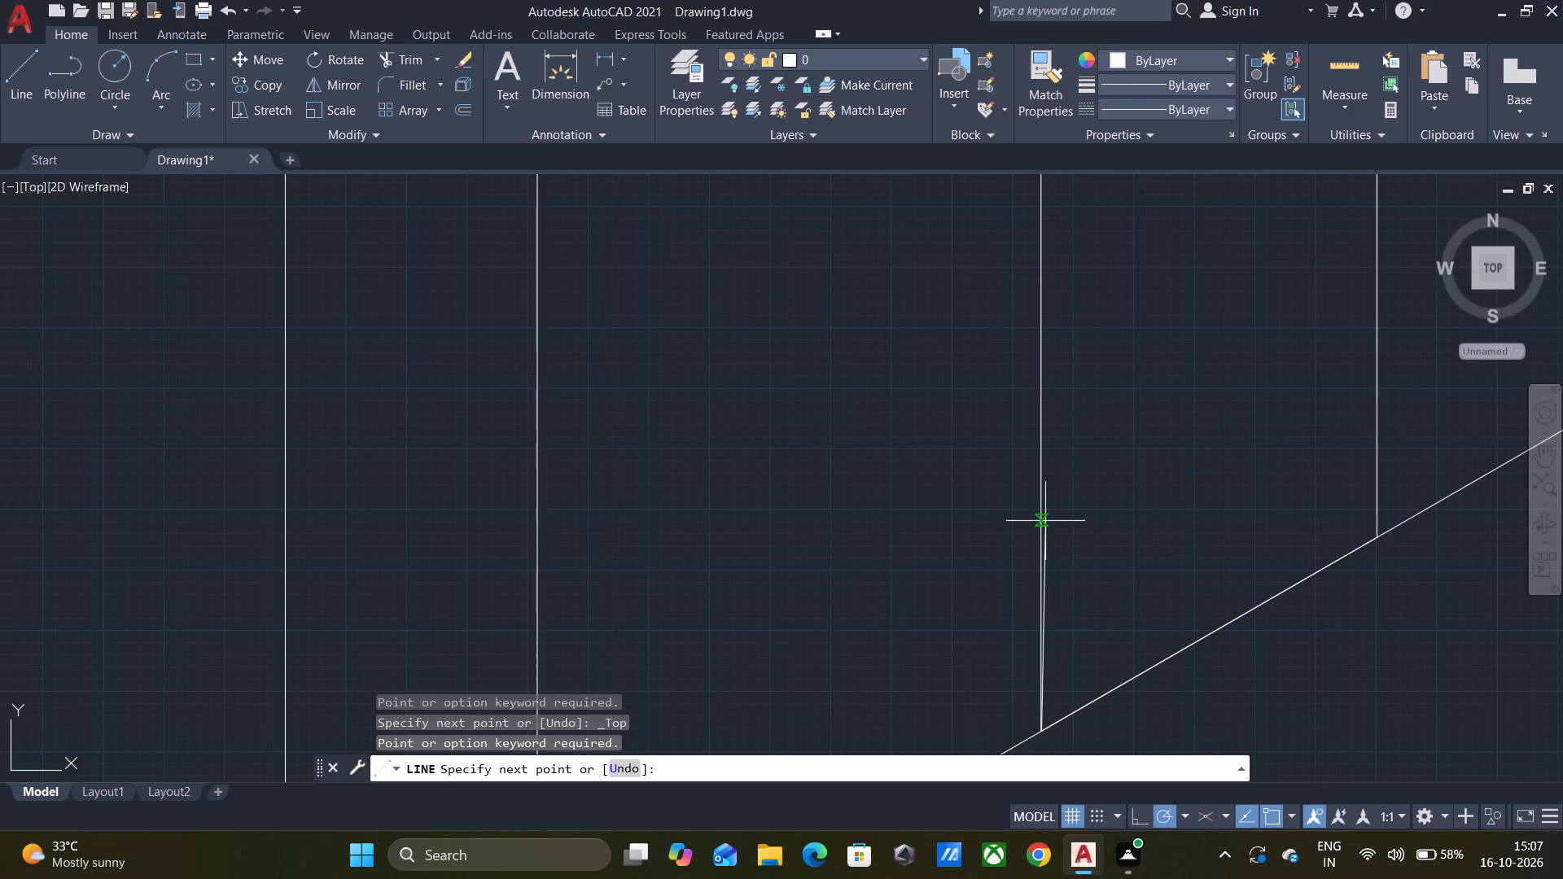
{"action": "type", "text": "300"}
{"action": "key", "text": "Return"}
Continue the line at 30° across the lower row's front face, about 2199 long, ending just past the inner corner edge.
{"action": "scroll", "coordinate": [1157, 444], "scroll_direction": "up", "scroll_amount": 4}
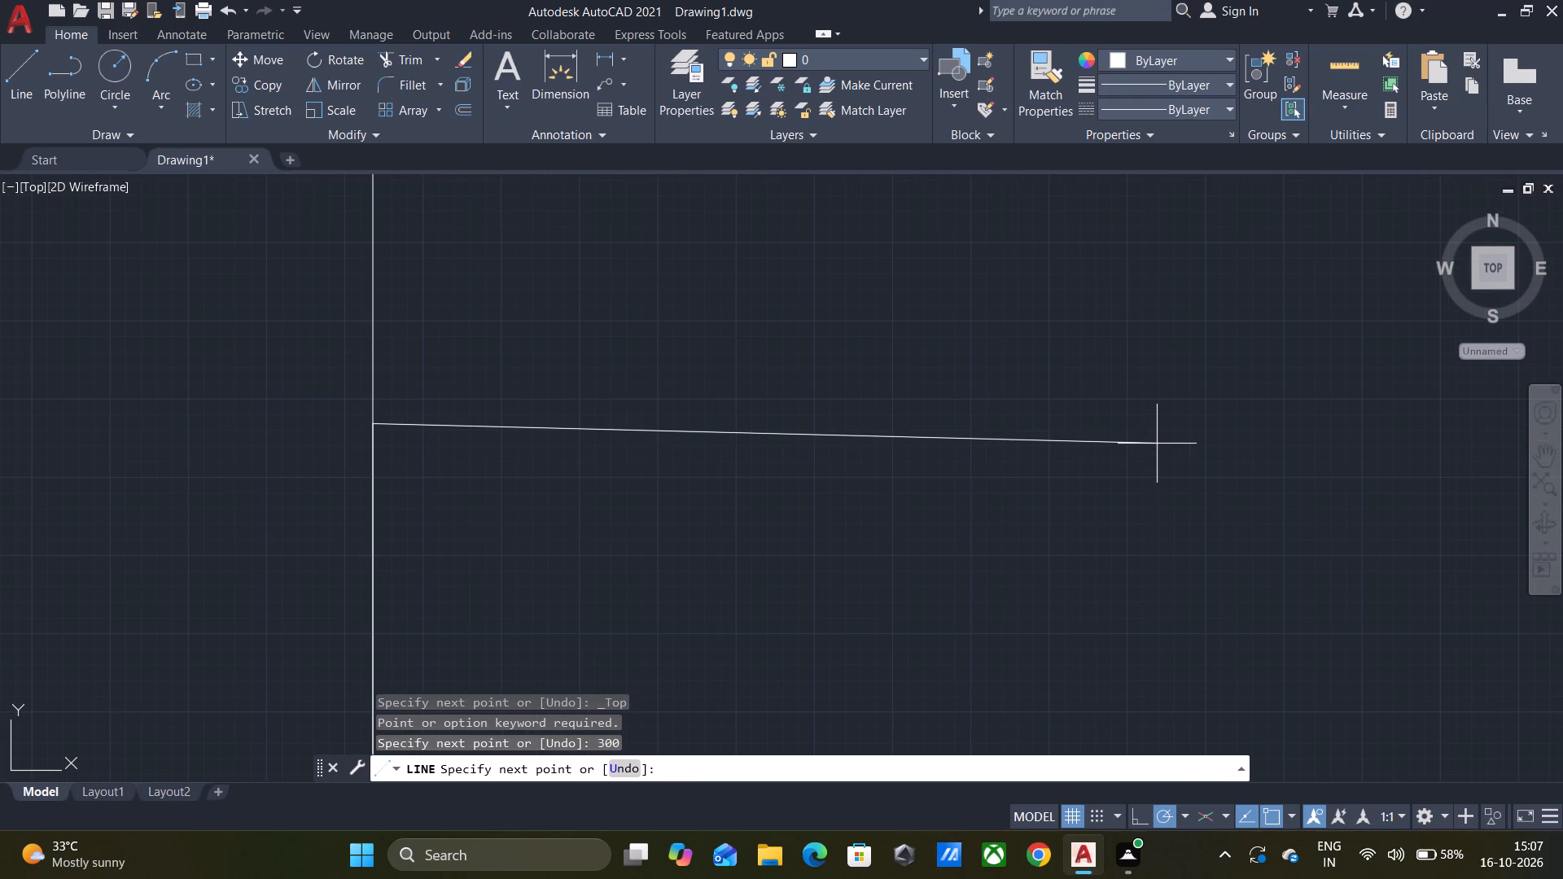
{"action": "scroll", "coordinate": [1157, 444], "scroll_direction": "down", "scroll_amount": 1}
{"action": "middle_click", "coordinate": [1175, 418]}
{"action": "scroll", "coordinate": [1175, 418], "scroll_direction": "down", "scroll_amount": 2}
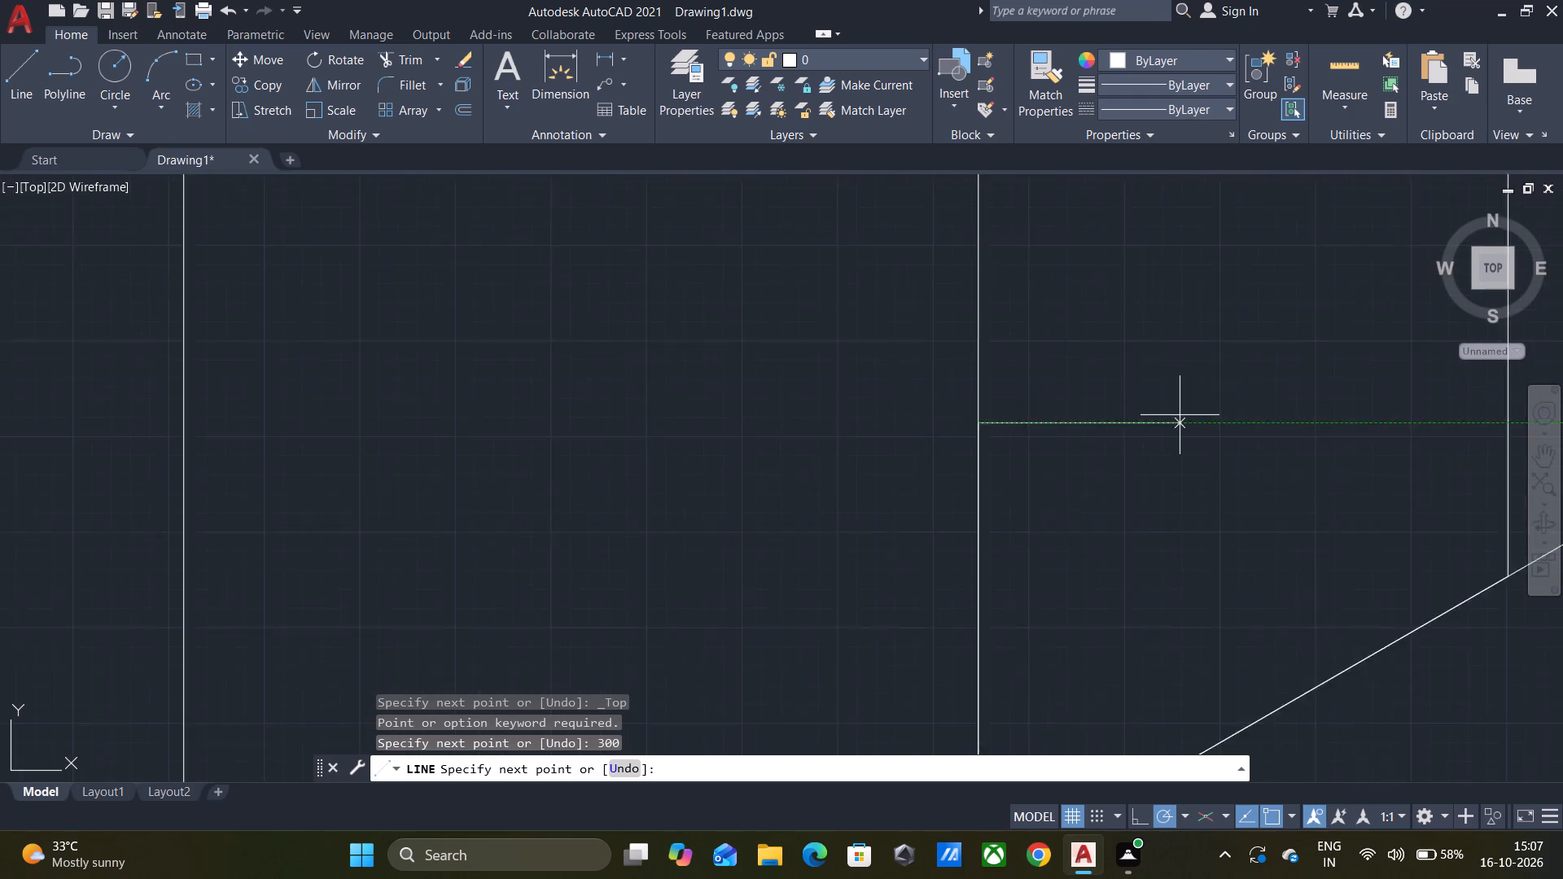
{"action": "scroll", "coordinate": [1180, 415], "scroll_direction": "down", "scroll_amount": 1}
{"action": "middle_click_drag", "start_coordinate": [1185, 405], "coordinate": [740, 526]}
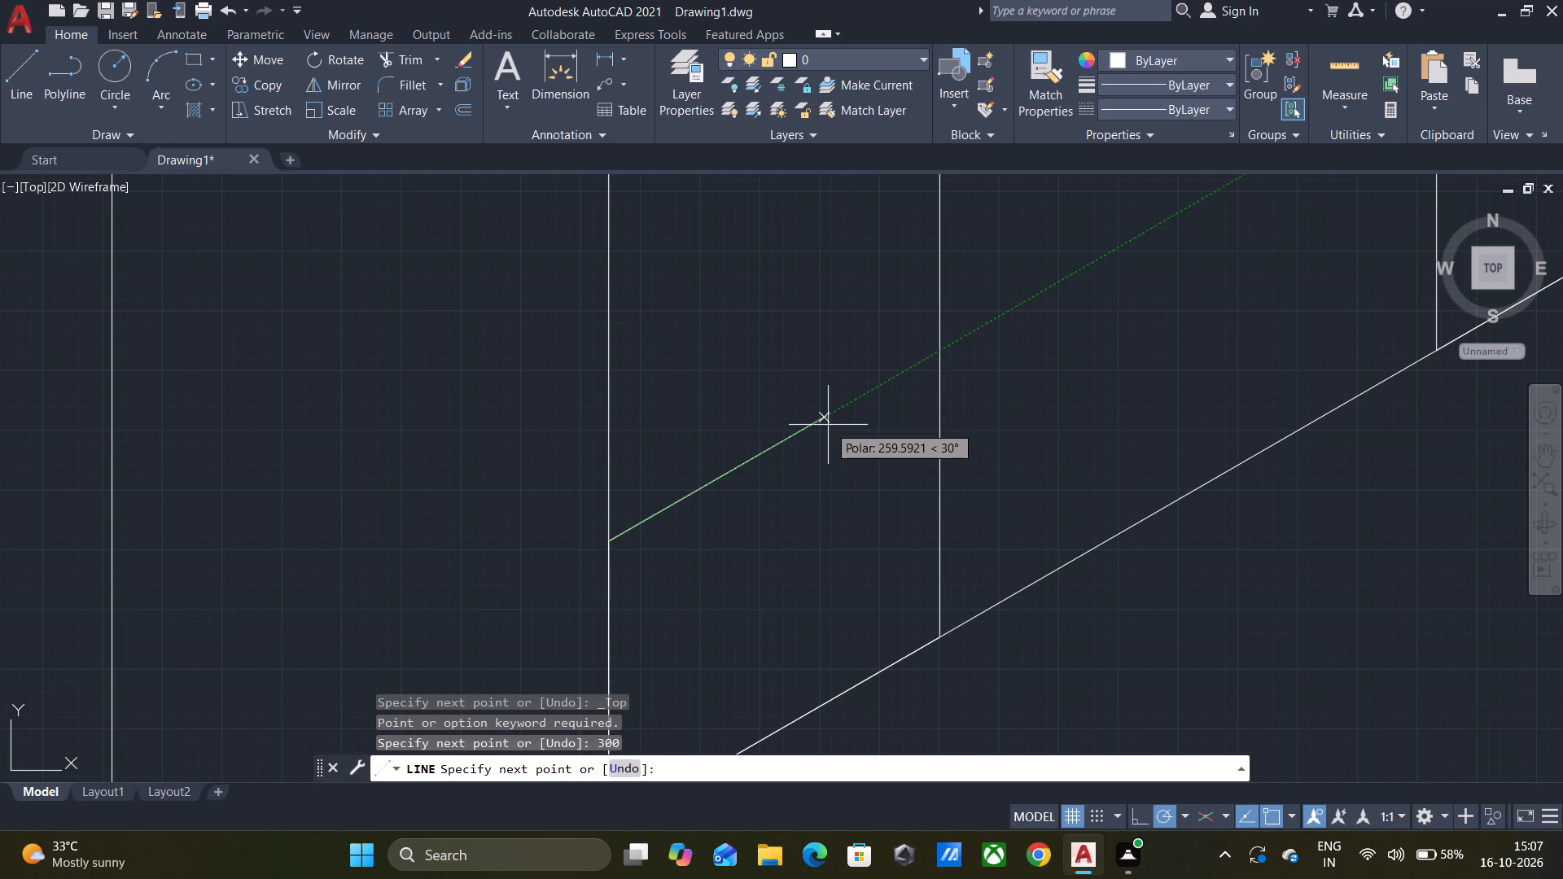
{"action": "scroll", "coordinate": [810, 479], "scroll_direction": "down", "scroll_amount": 3}
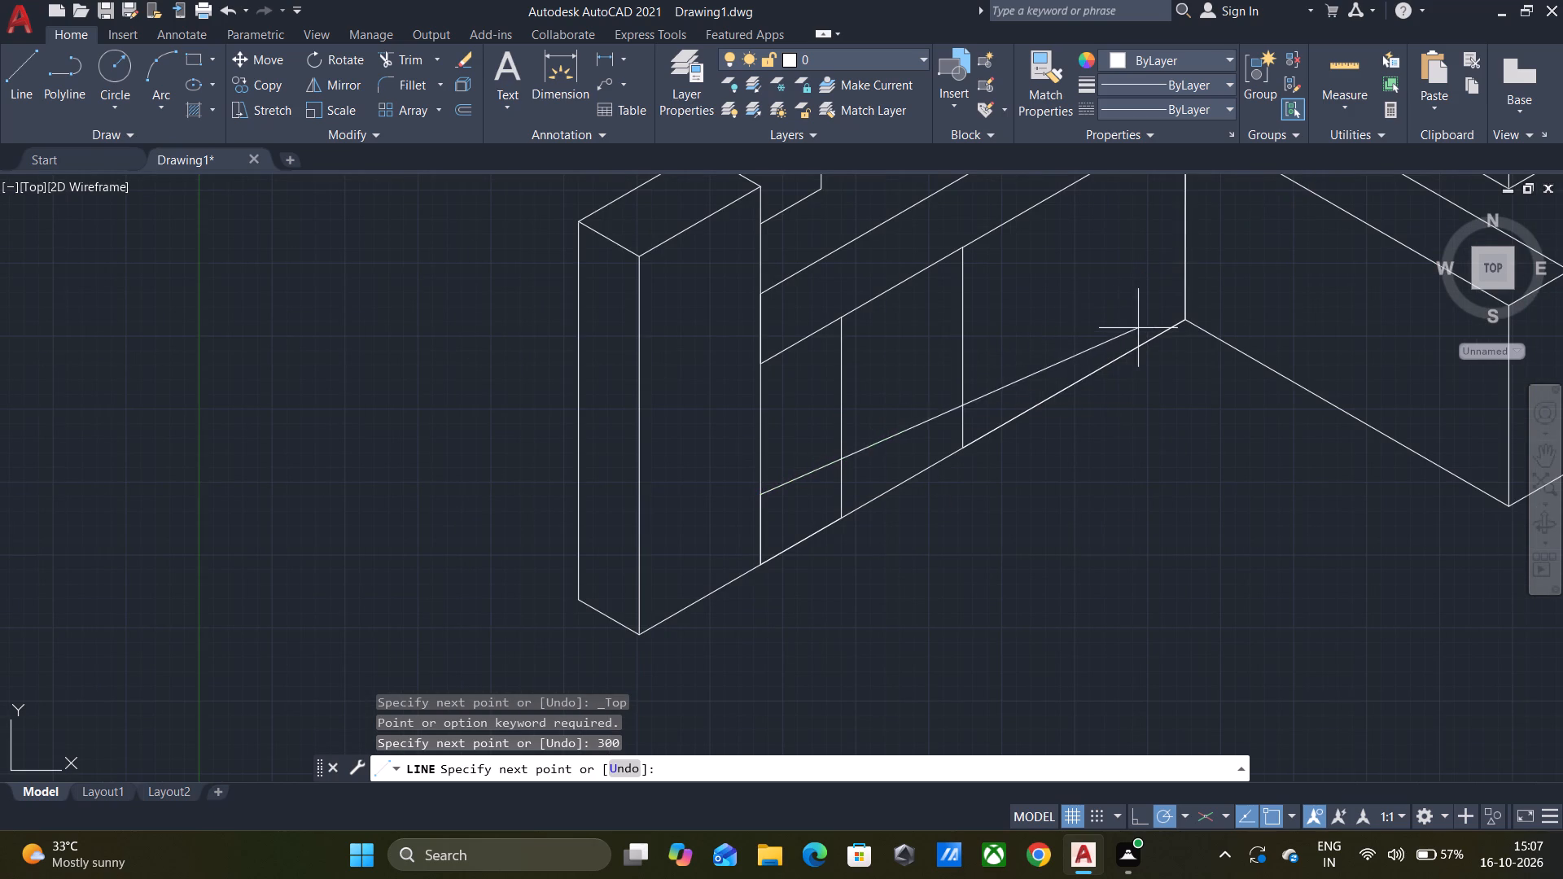
{"action": "left_click", "coordinate": [1207, 241]}
{"action": "key", "text": "Escape"}
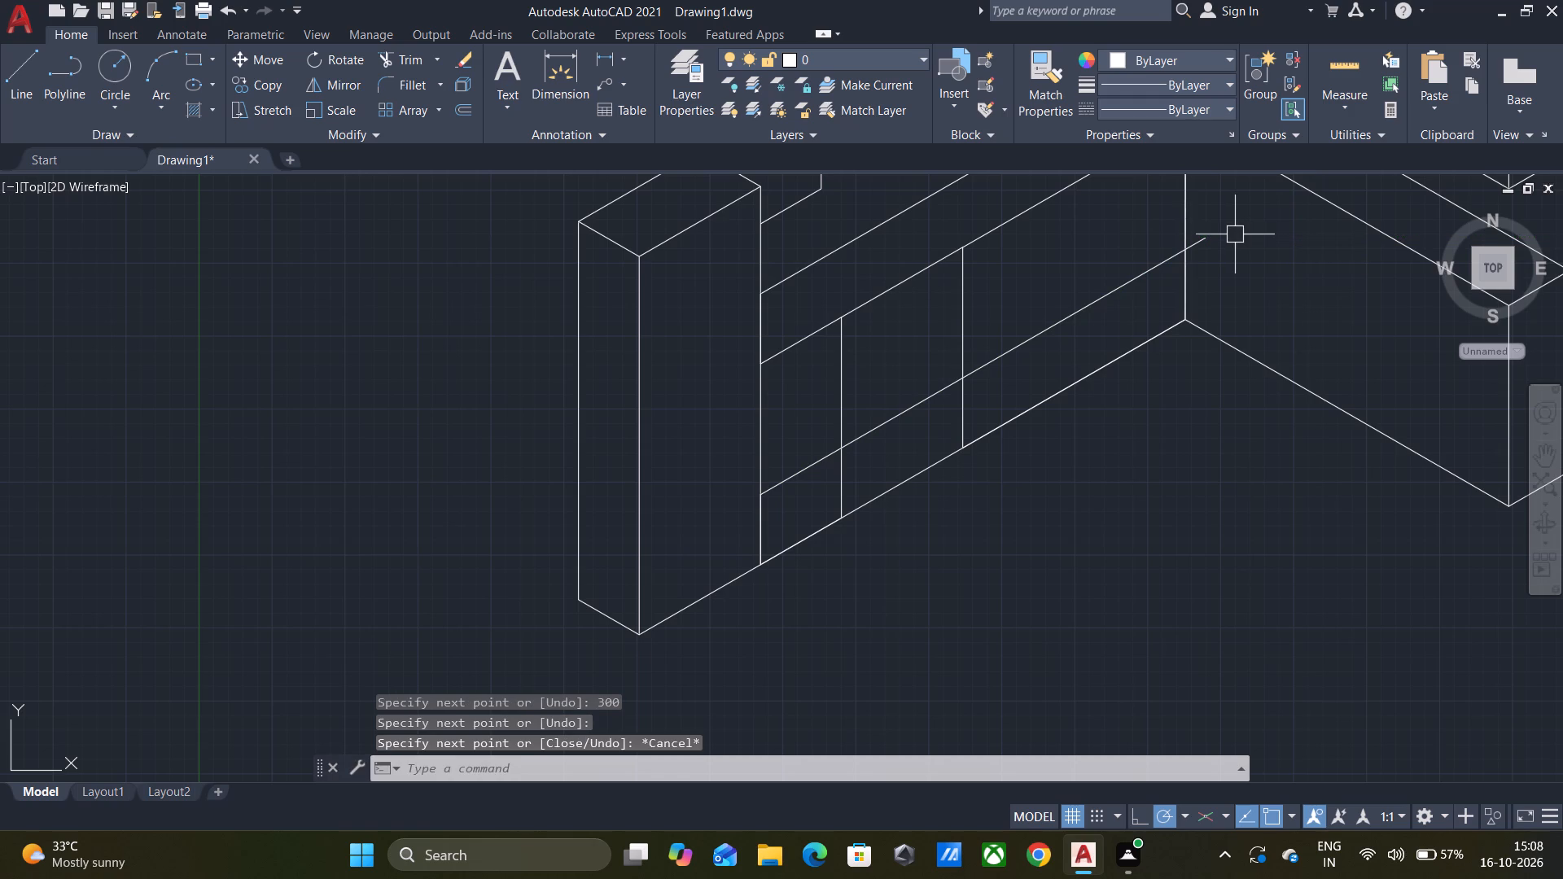
Trim the piece of the new 30° line that extends beyond the lower row's inner corner edge.
{"action": "type", "text": "TR"}
{"action": "key", "text": "Return"}
{"action": "key", "text": "Return"}
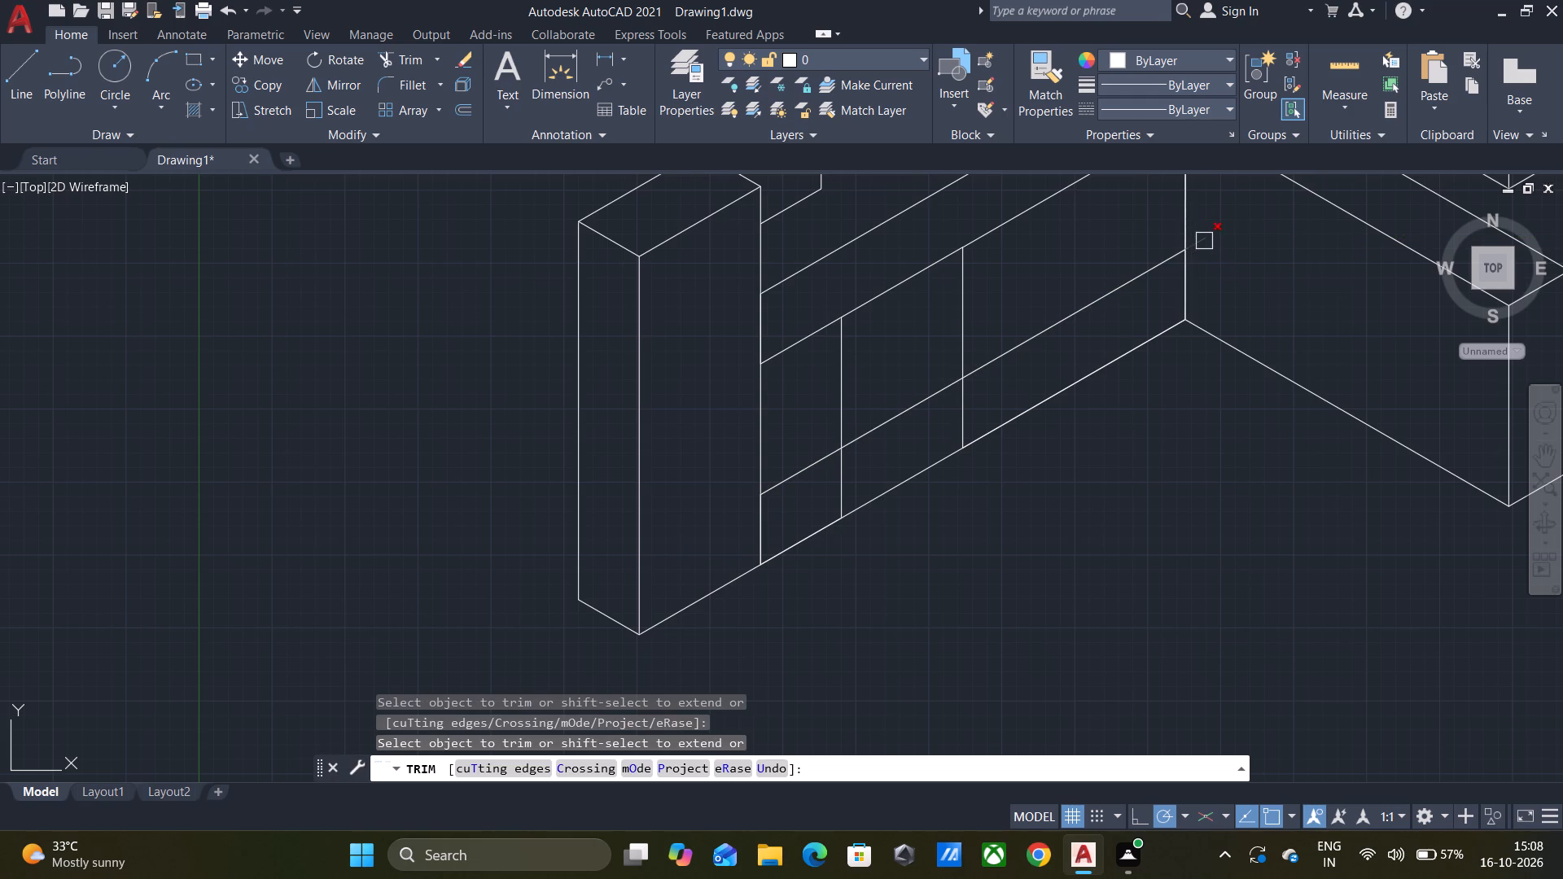
{"action": "left_click", "coordinate": [1205, 242]}
{"action": "key", "text": "l"}
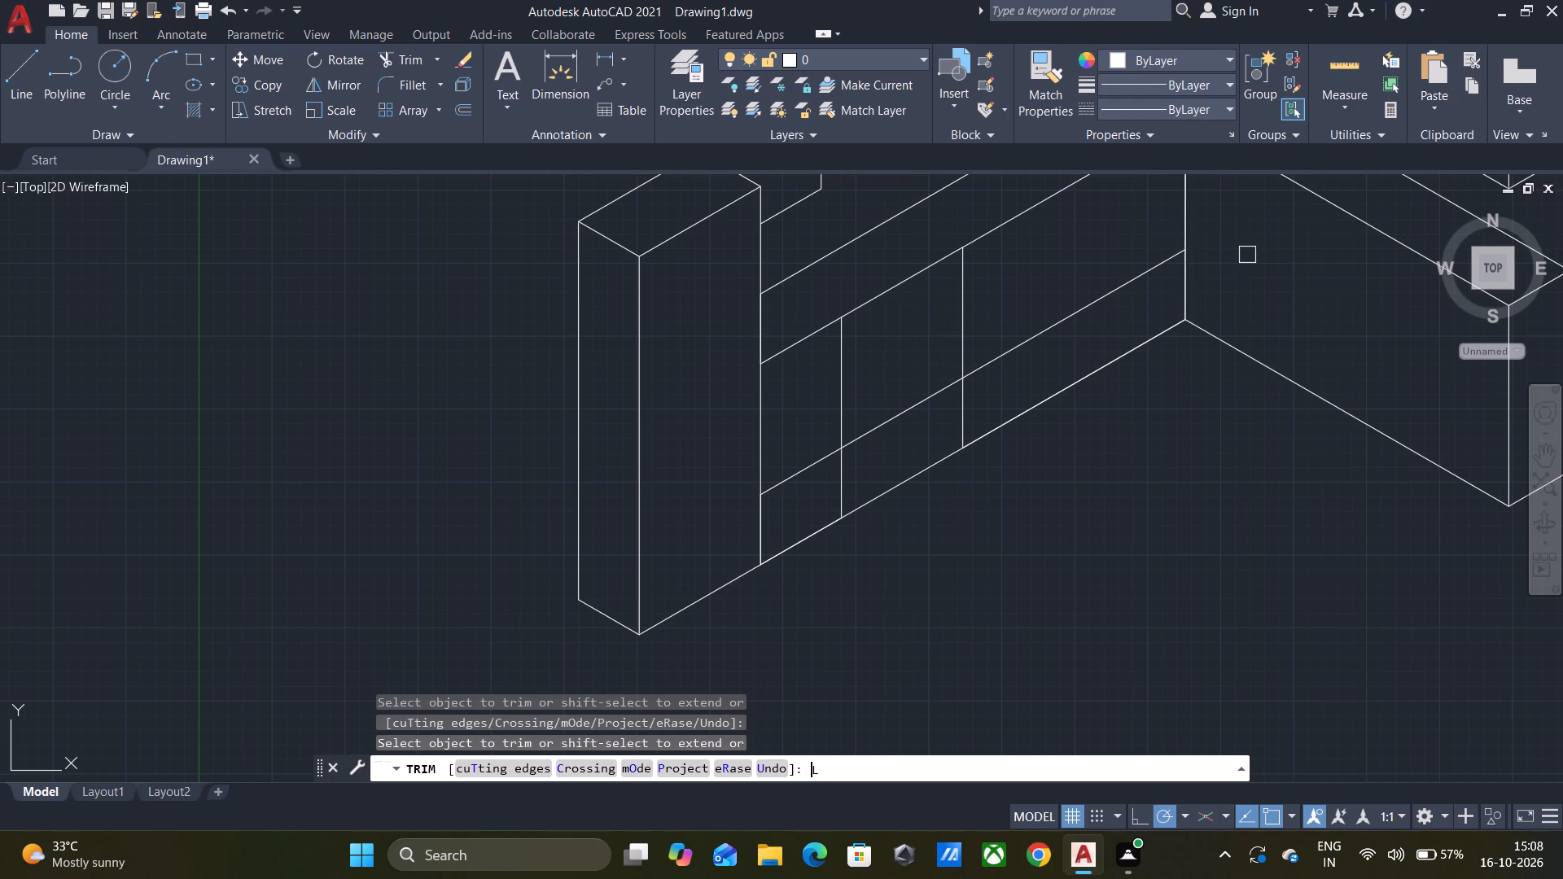
{"action": "key", "text": "Return"}
{"action": "key", "text": "Escape"}
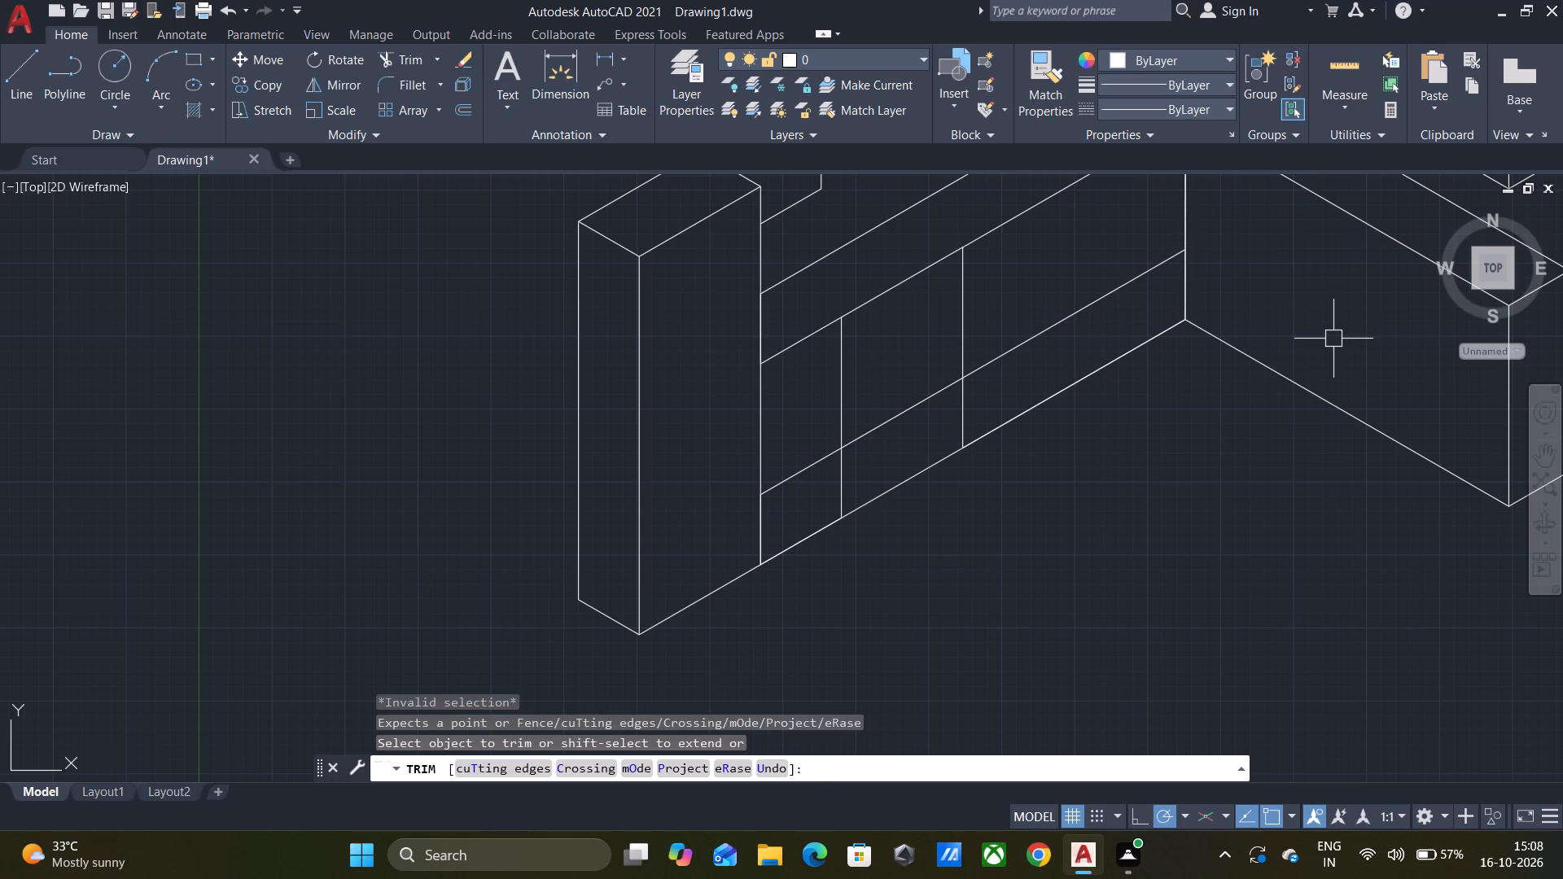
Draw a line 300 up from the front base corner of the lower row's open end, continuing at 150° just past the inner corner.
{"action": "key", "text": "l"}
{"action": "key", "text": "Return"}
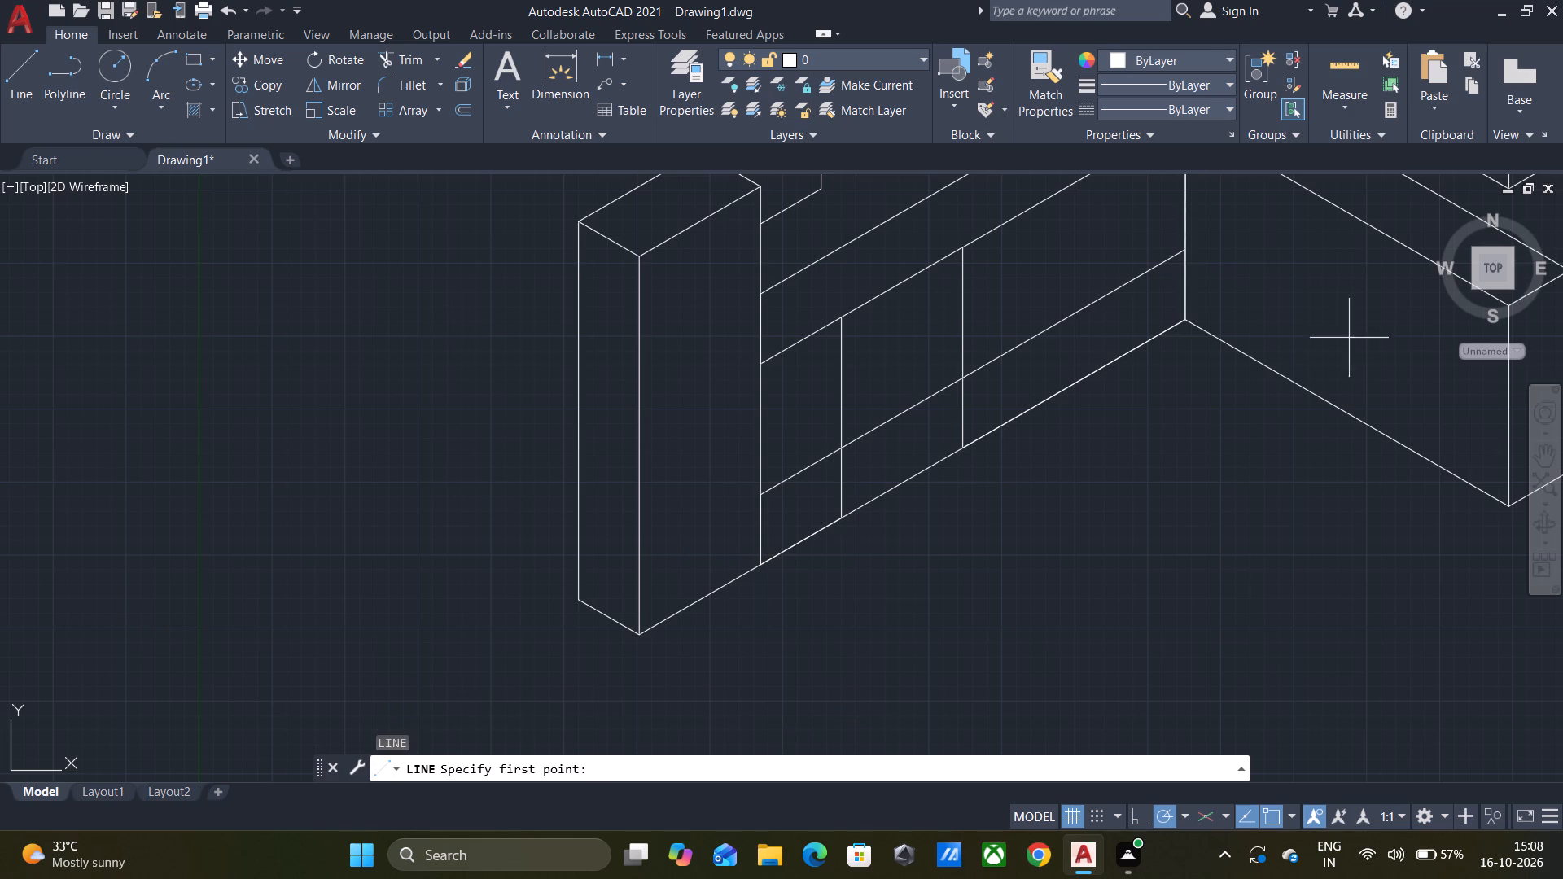
{"action": "middle_click_drag", "start_coordinate": [1508, 509], "coordinate": [1320, 596]}
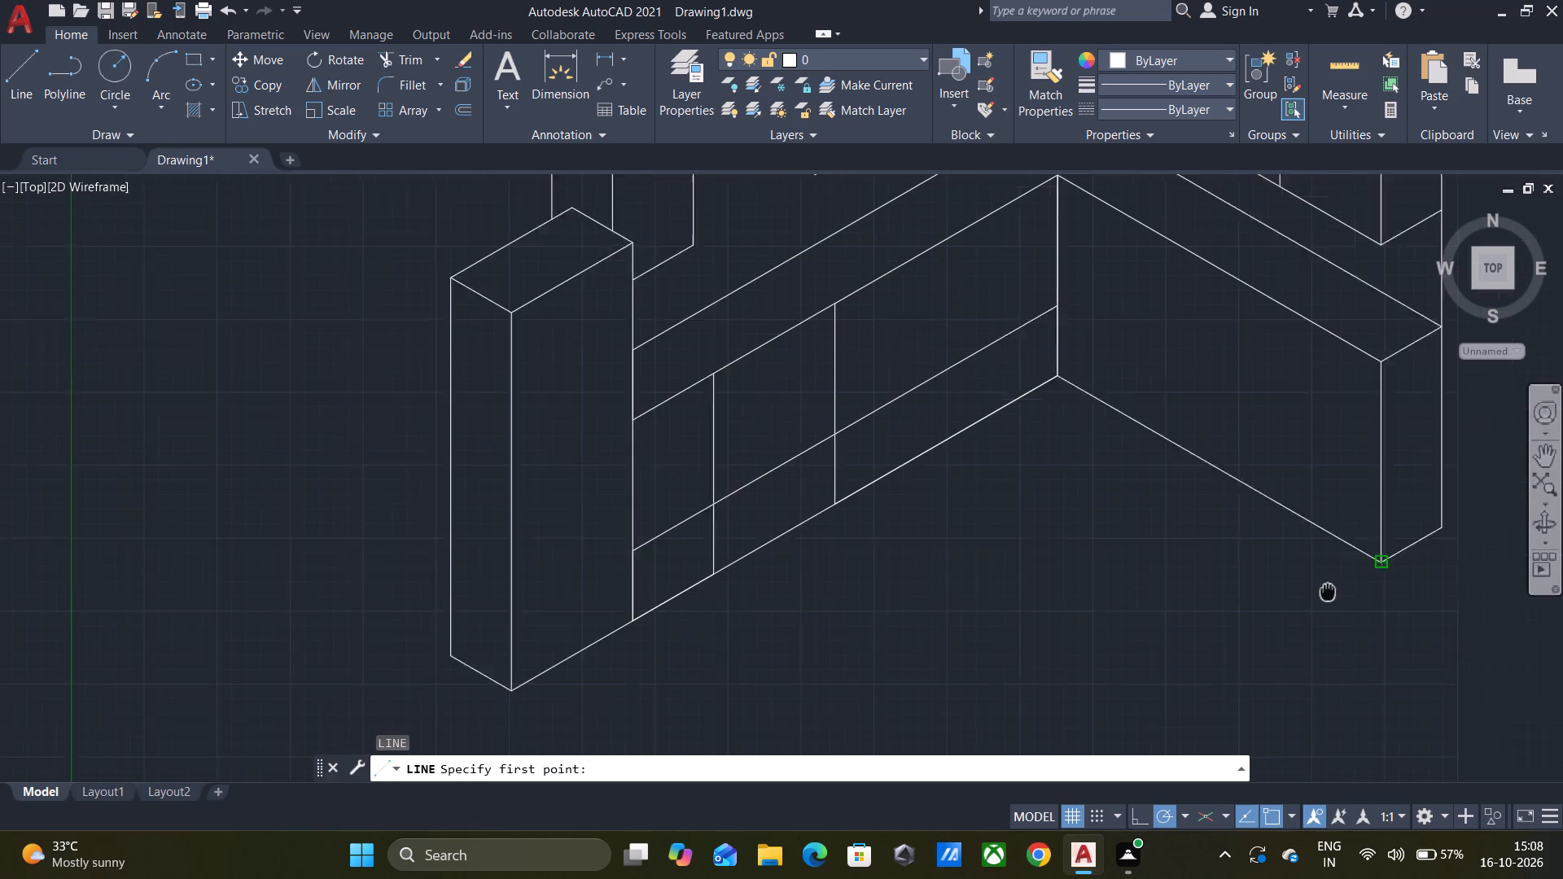
{"action": "middle_click_drag", "start_coordinate": [1320, 596], "coordinate": [1298, 601]}
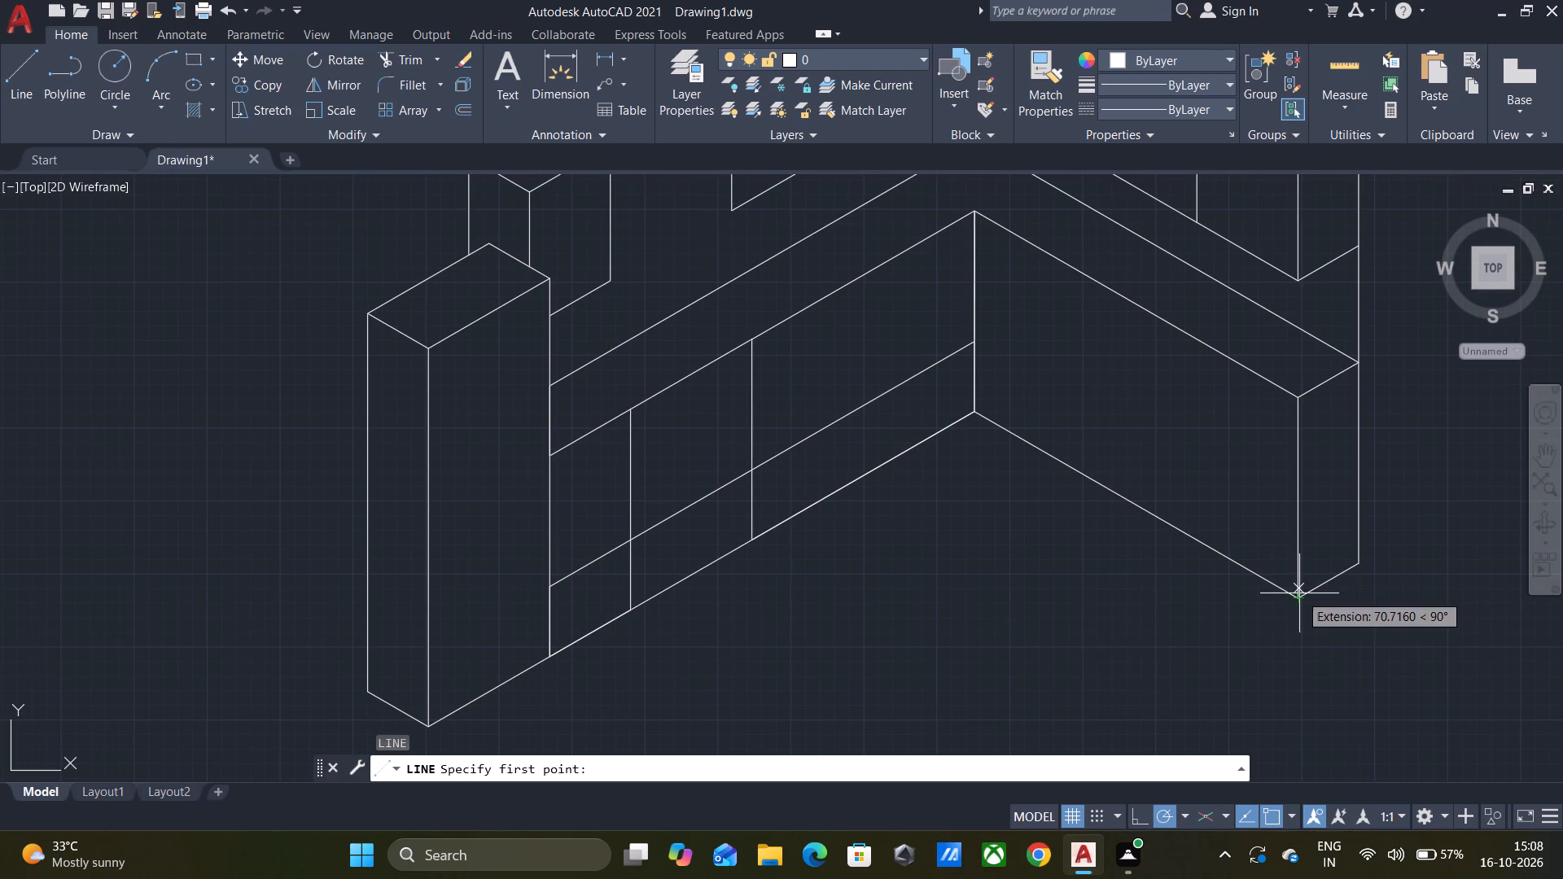
{"action": "left_click", "coordinate": [1301, 601]}
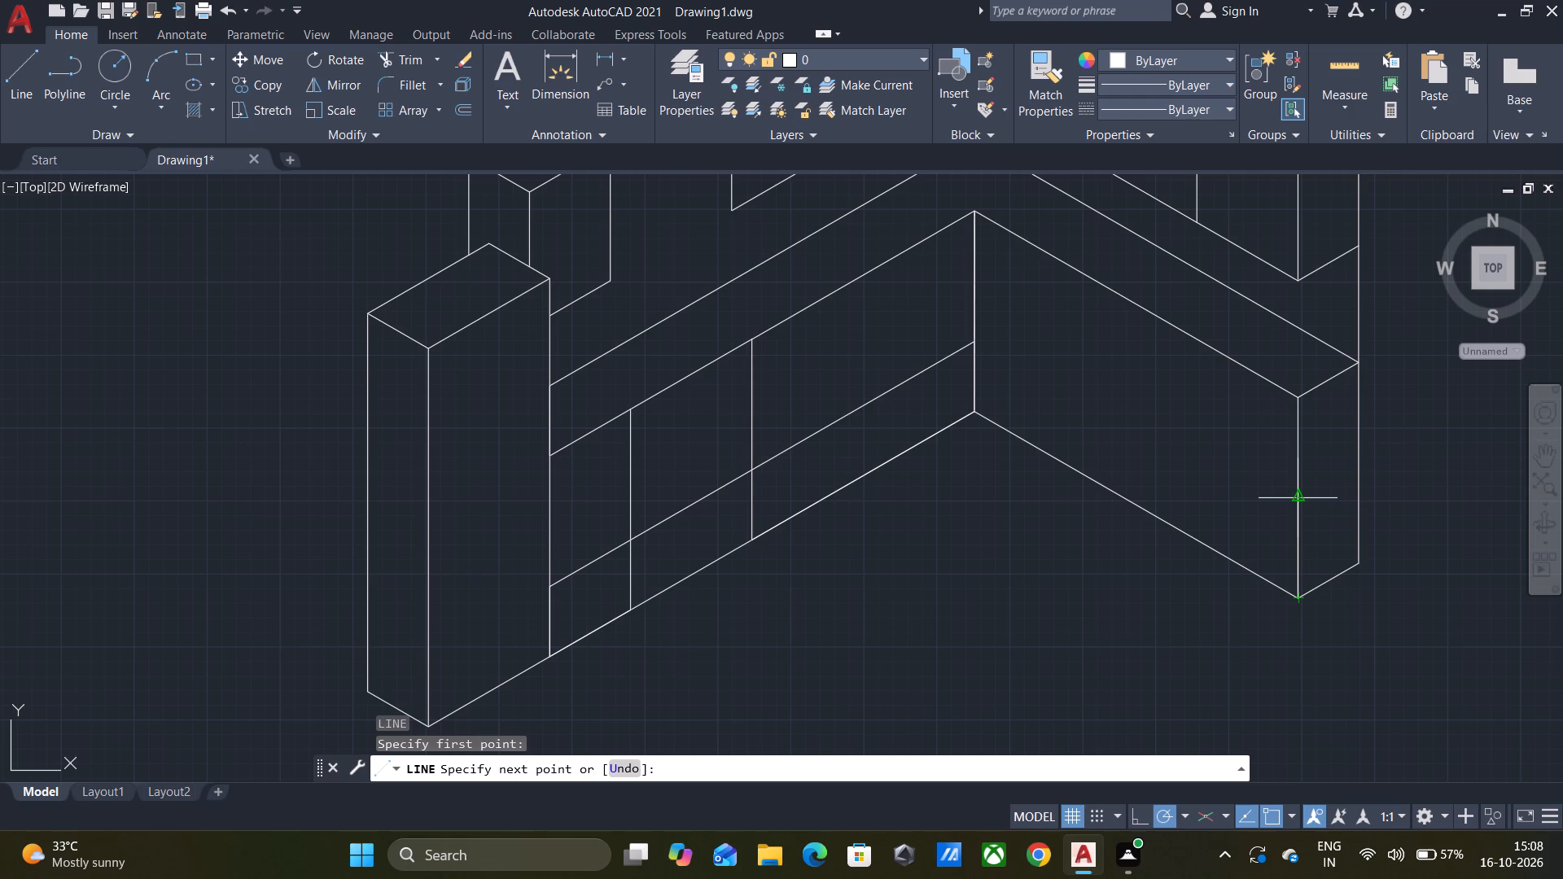
{"action": "type", "text": "300"}
{"action": "key", "text": "Return"}
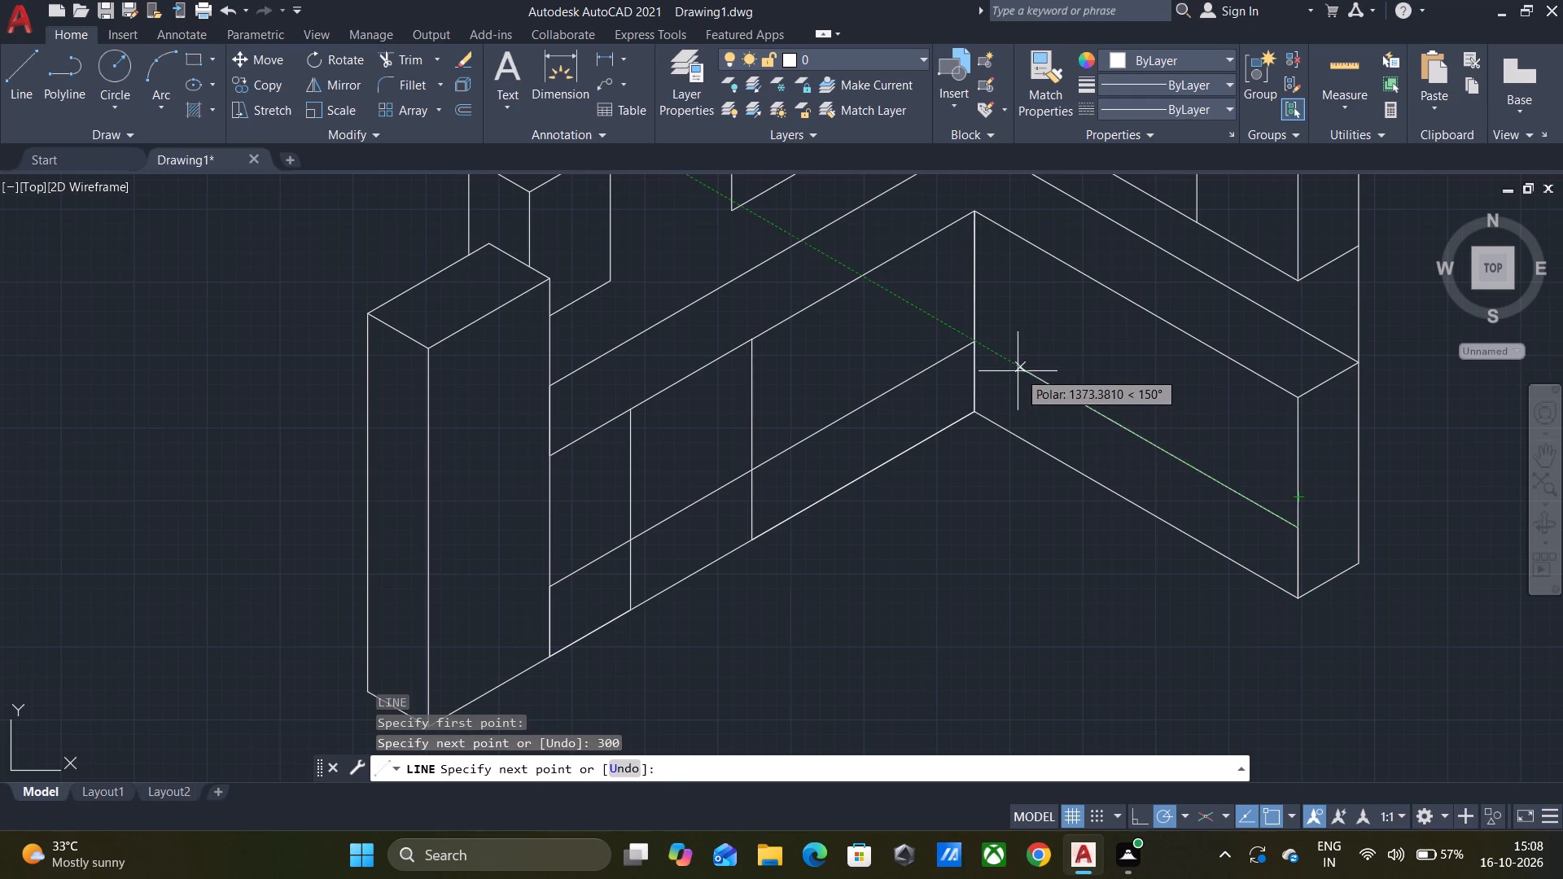
{"action": "left_click", "coordinate": [953, 327]}
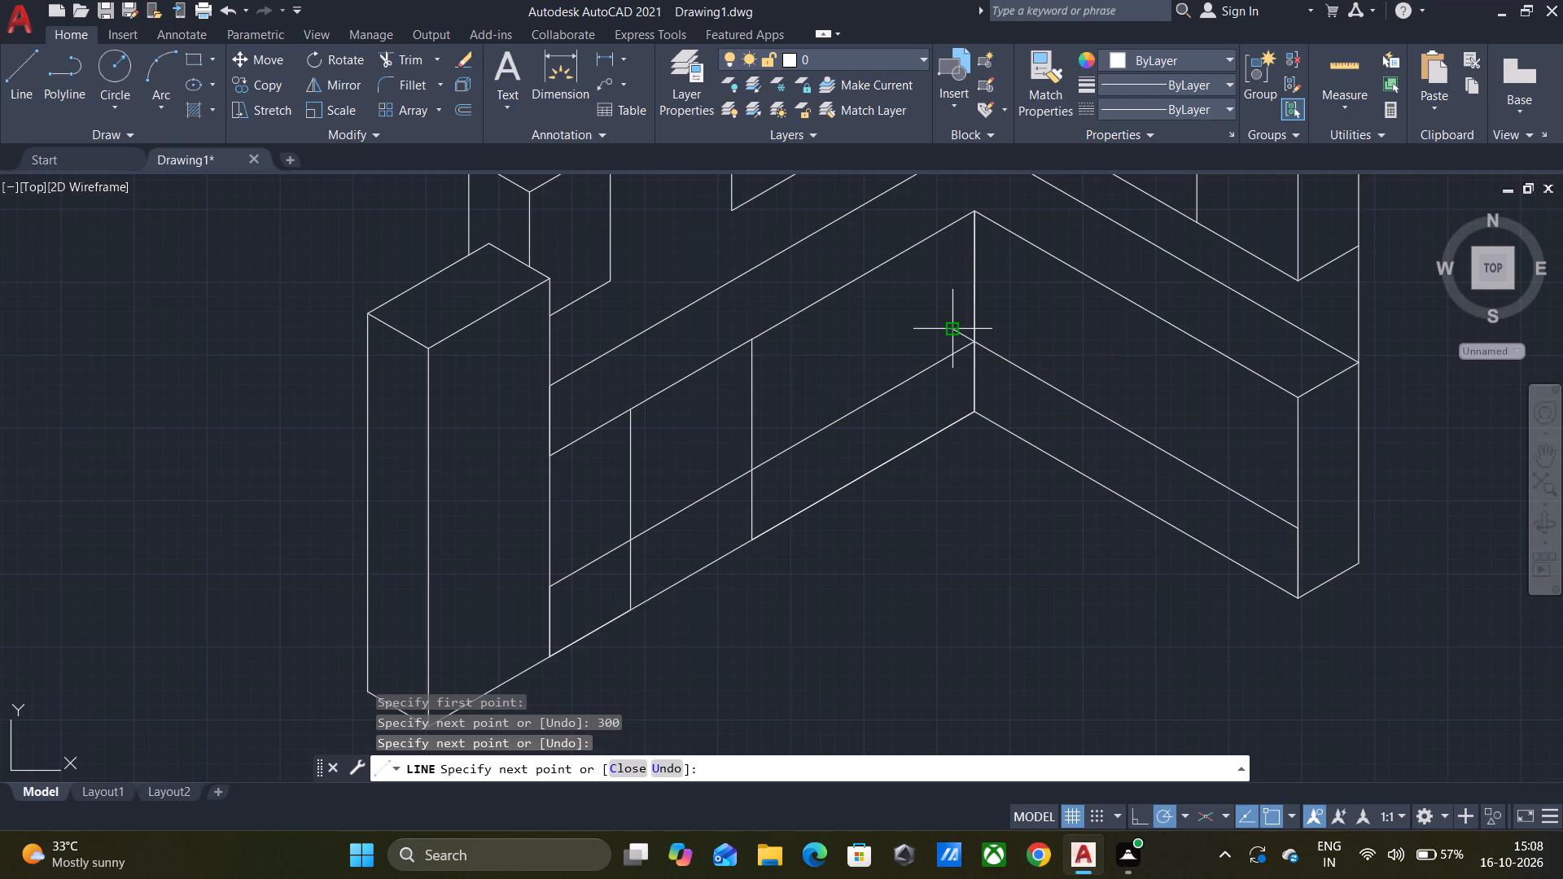
{"action": "key", "text": "Escape"}
Trim the piece of the 150° line that extends beyond the lower row's inner corner edge.
{"action": "type", "text": "TR"}
{"action": "key", "text": "Return"}
{"action": "key", "text": "Return"}
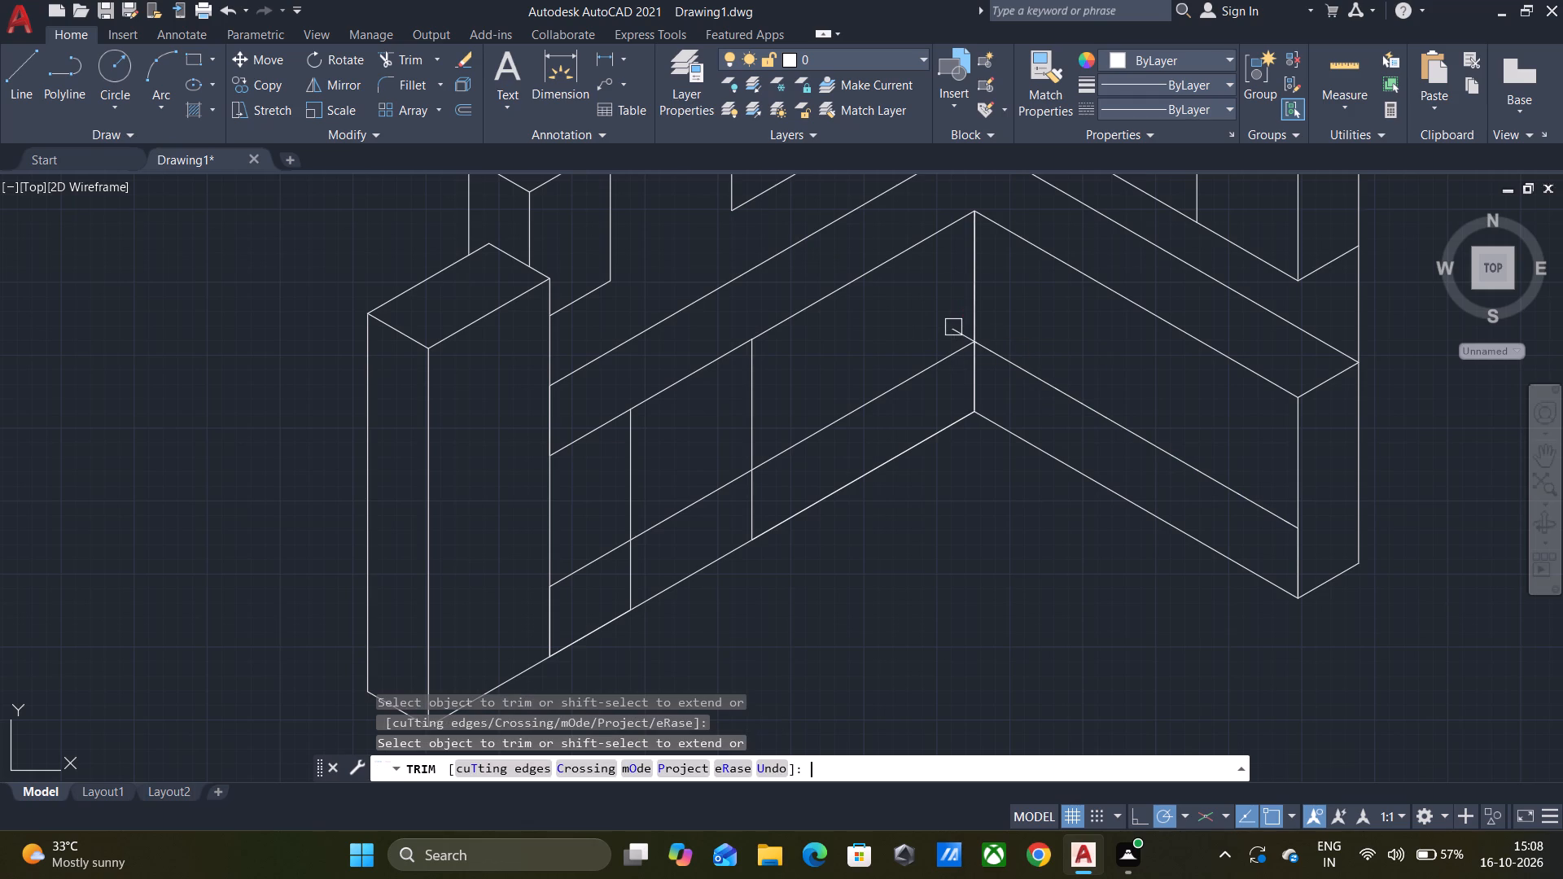
{"action": "left_click", "coordinate": [953, 327]}
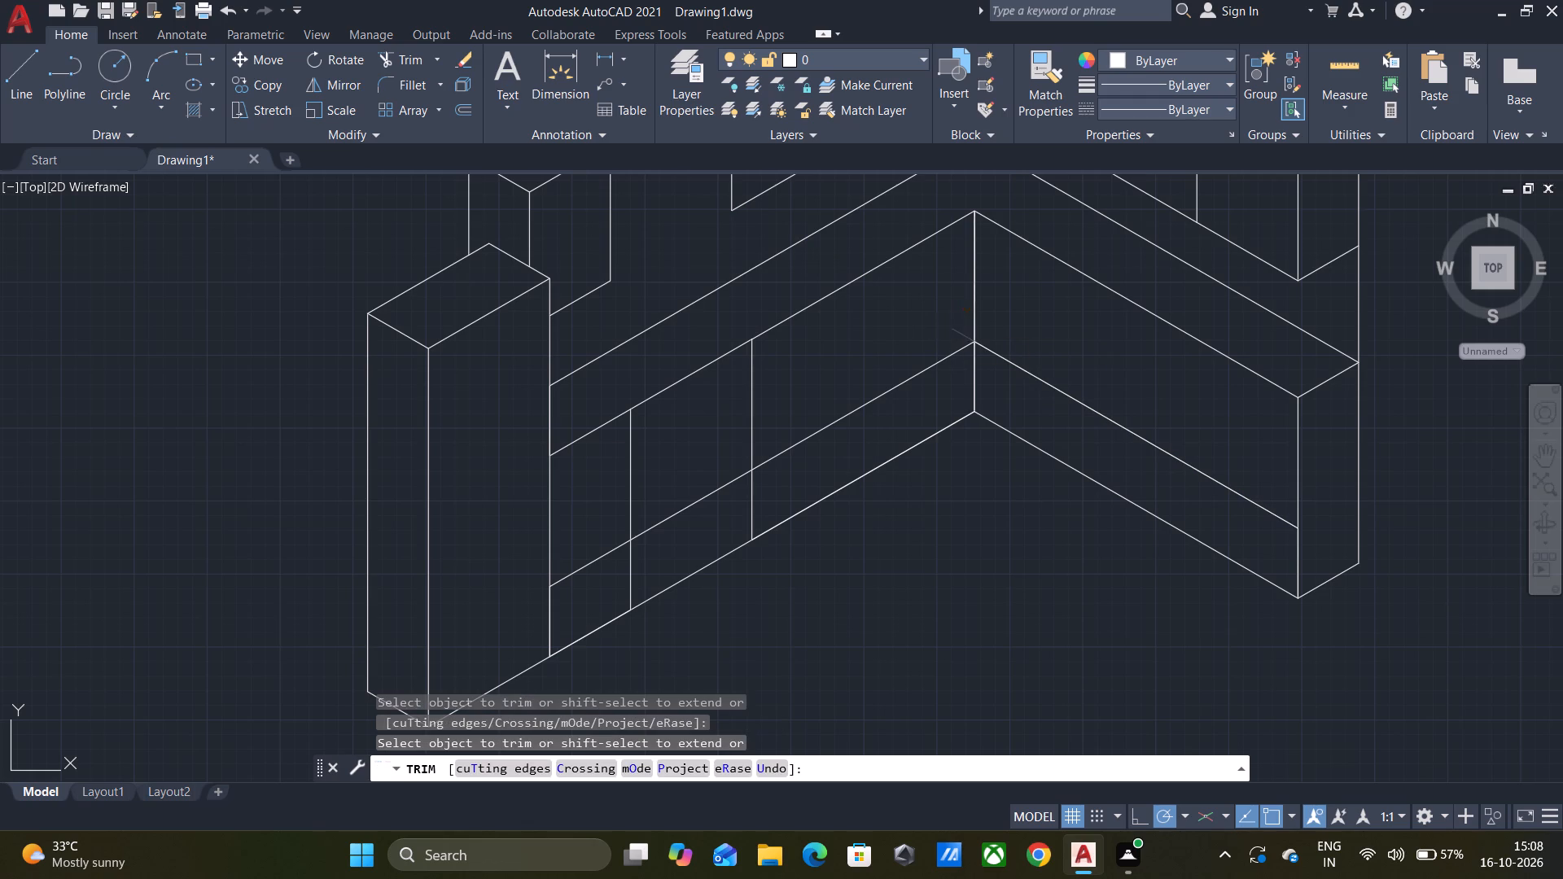
{"action": "left_click", "coordinate": [954, 329]}
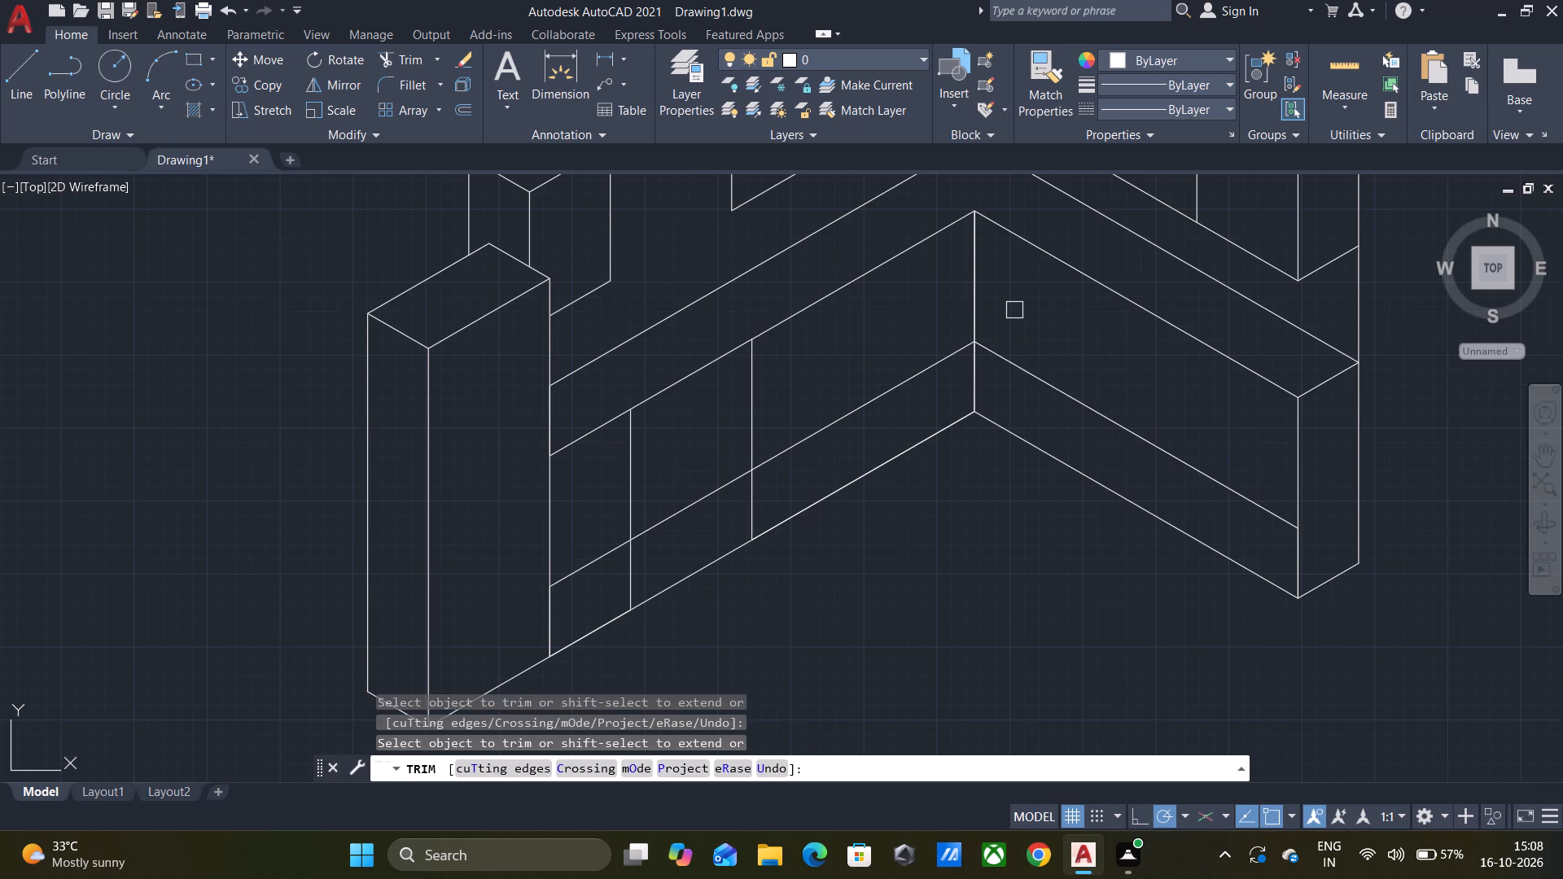
{"action": "key", "text": "Escape"}
Draw a line 300 straight up the lower row's front open-end edge, from the end of the existing 150° dividing line.
{"action": "key", "text": "l"}
{"action": "key", "text": "Return"}
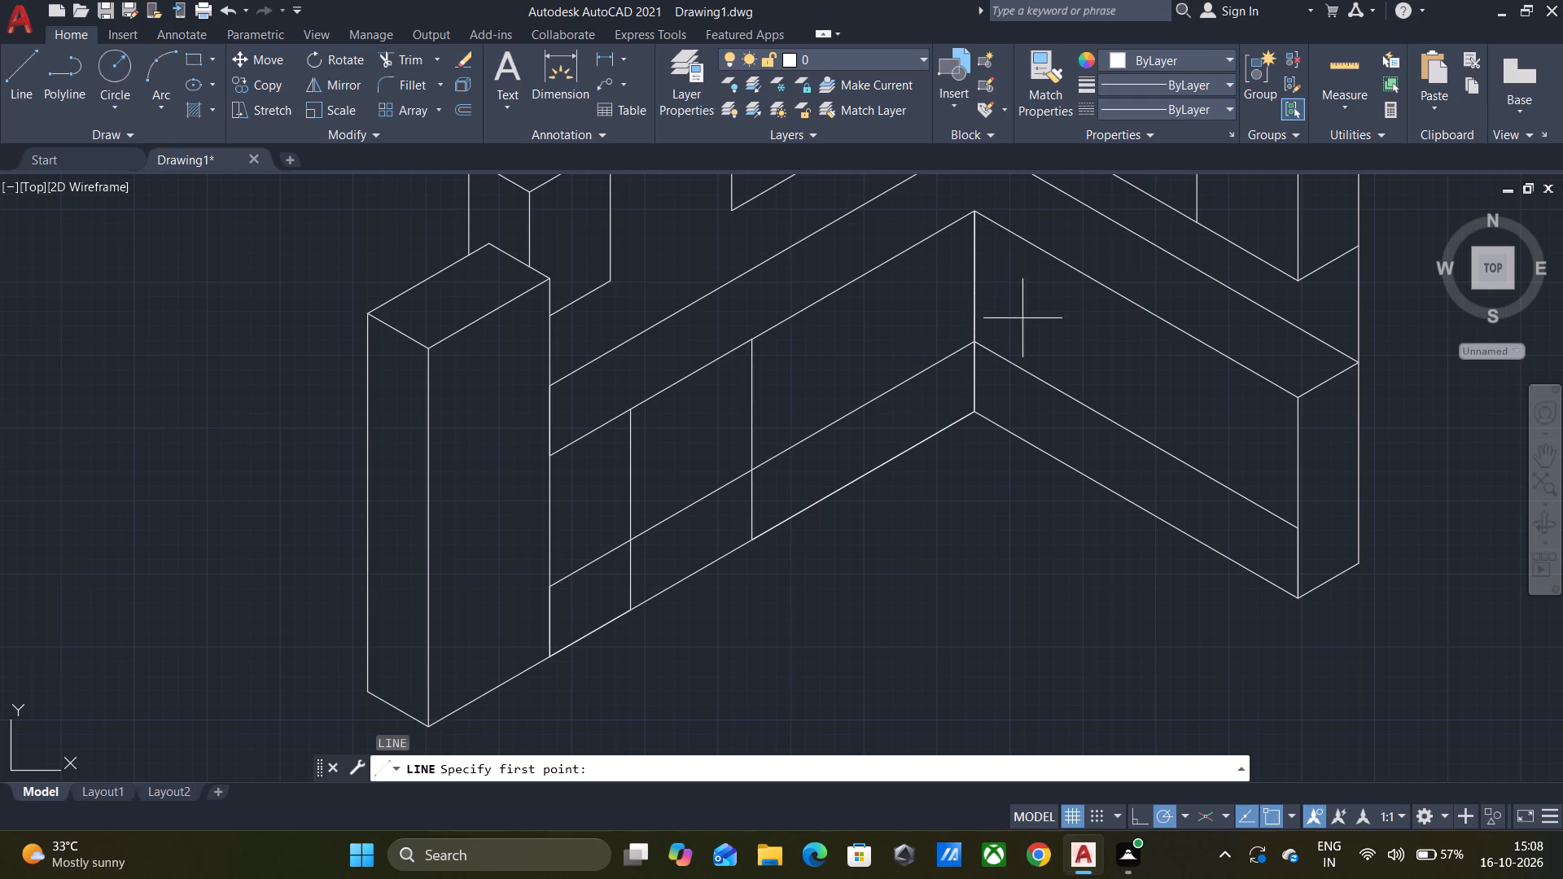
{"action": "left_click", "coordinate": [1297, 526]}
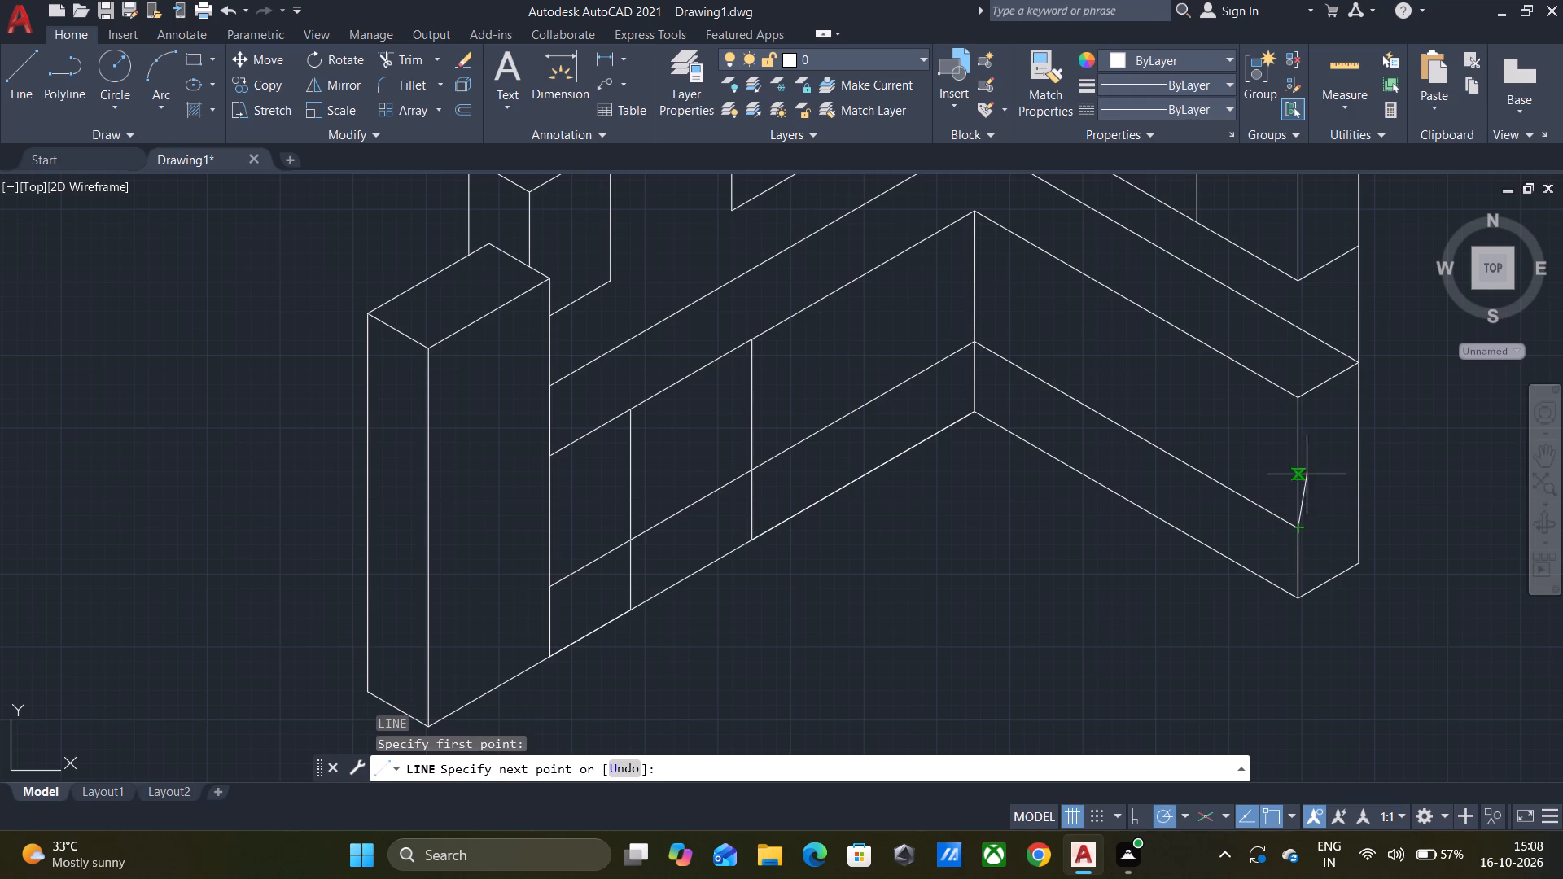
{"action": "scroll", "coordinate": [1299, 448], "scroll_direction": "up", "scroll_amount": 2}
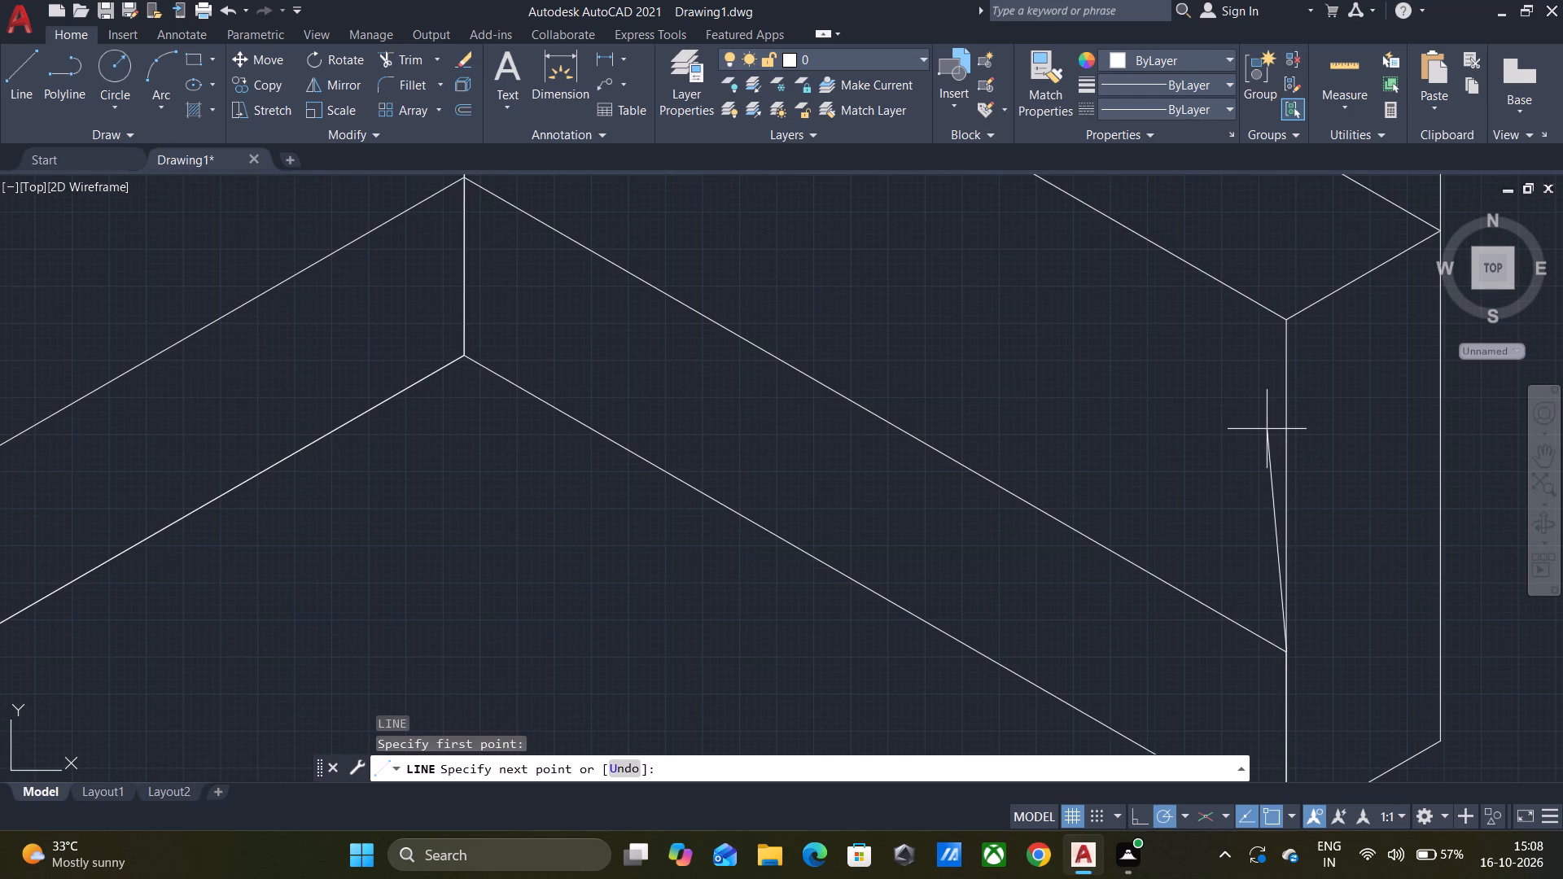
{"action": "type", "text": "300"}
{"action": "key", "text": "Return"}
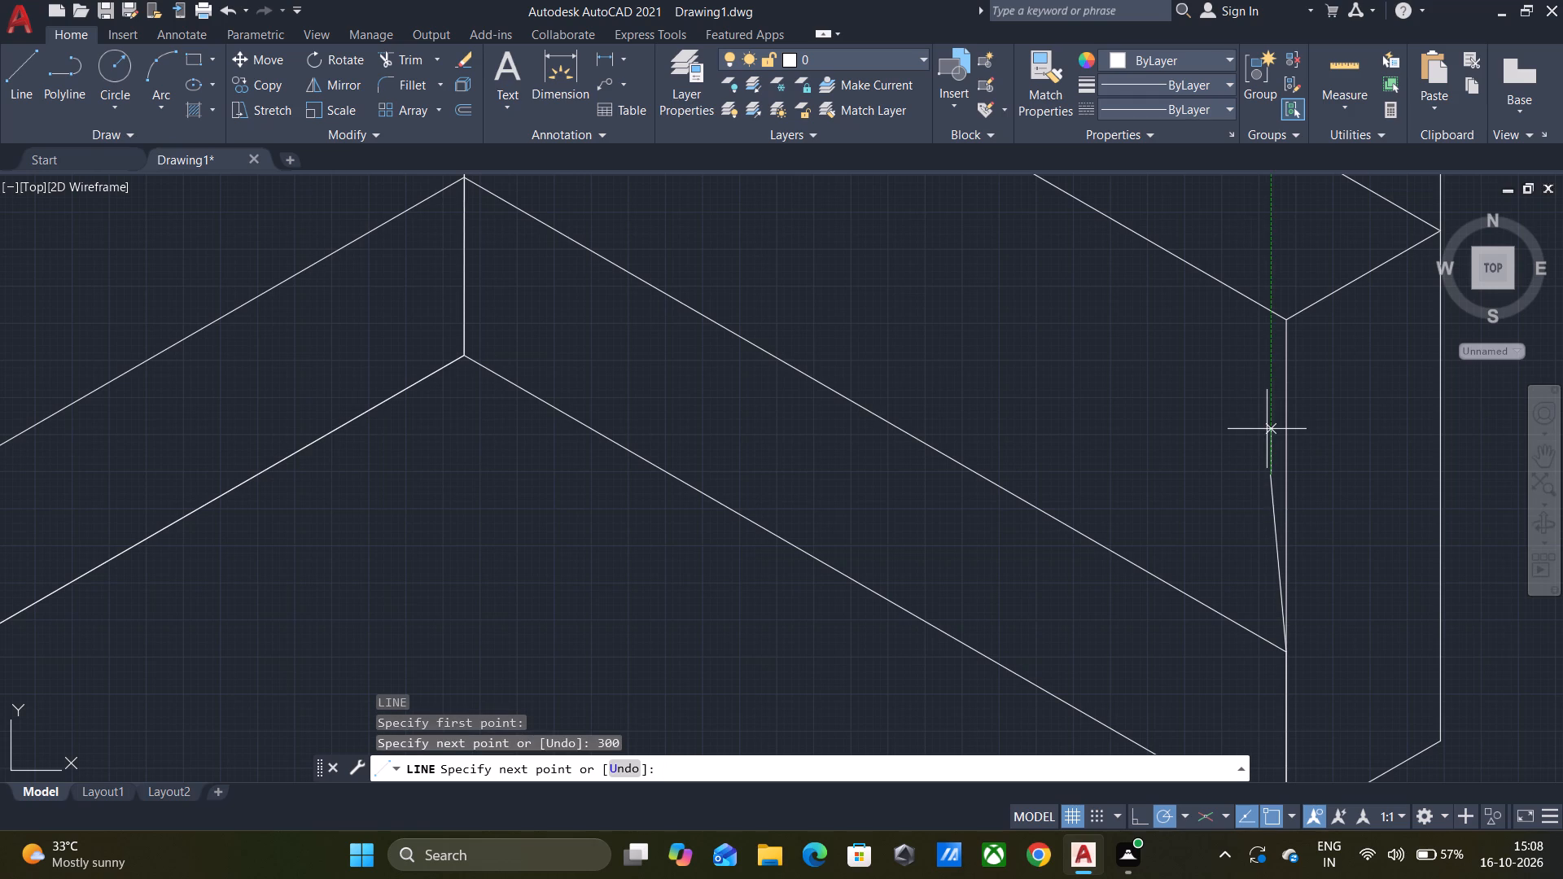
{"action": "key", "text": "ctrl+z"}
{"action": "type", "text": "300"}
{"action": "key", "text": "Return"}
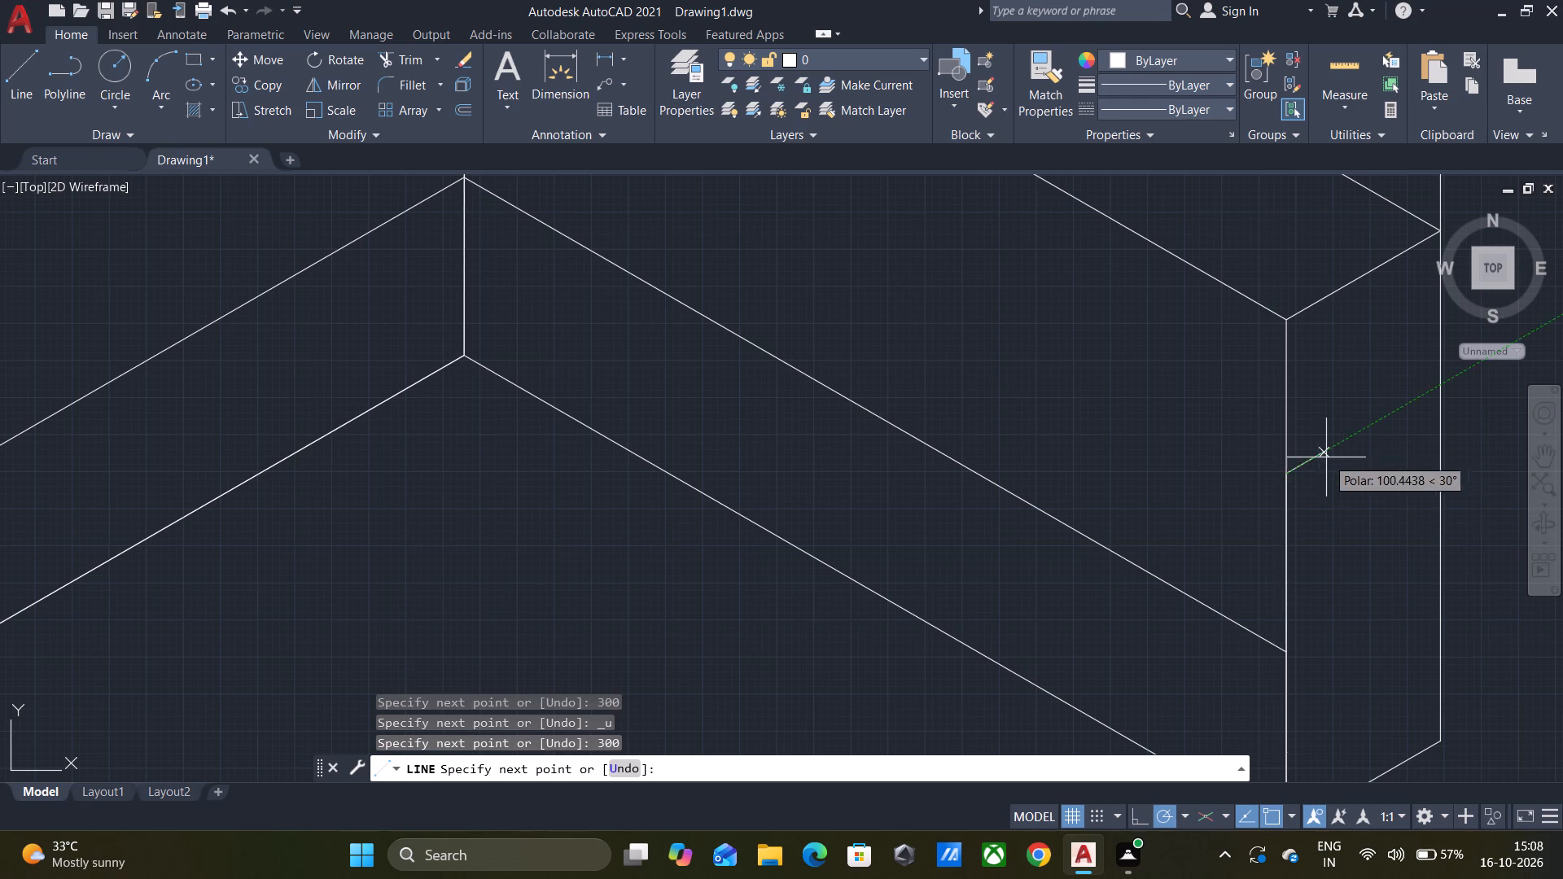
Continue the line at 150° across the lower row's front face, ending just past the inner corner edge.
{"action": "scroll", "coordinate": [1326, 457], "scroll_direction": "up", "scroll_amount": 5}
{"action": "scroll", "coordinate": [701, 645], "scroll_direction": "up", "scroll_amount": 4}
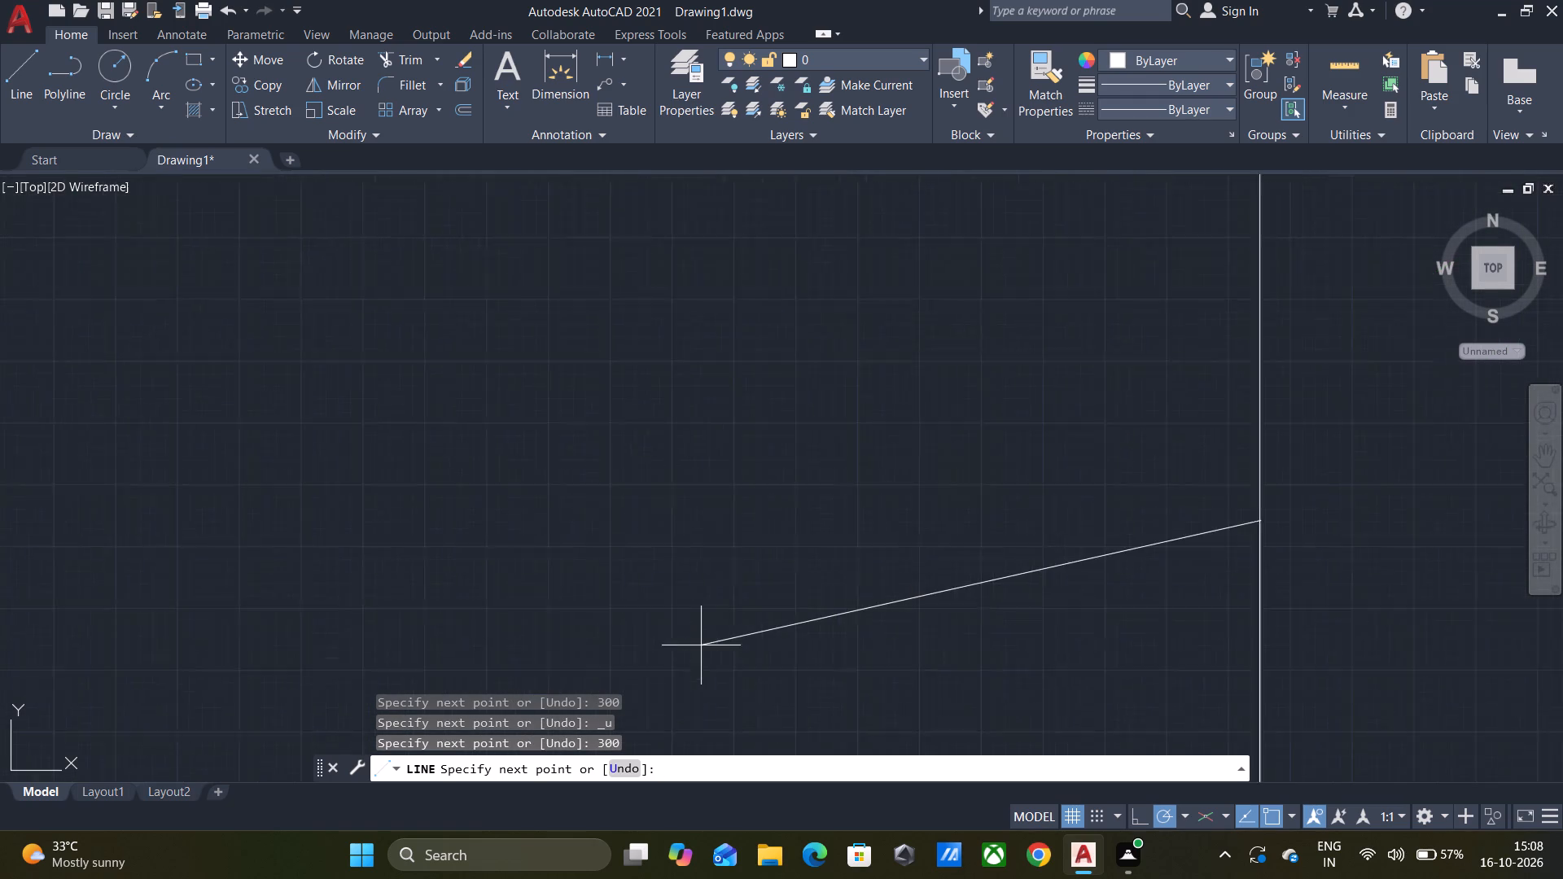
{"action": "middle_click_drag", "start_coordinate": [1372, 621], "coordinate": [763, 620]}
{"action": "scroll", "coordinate": [882, 547], "scroll_direction": "up", "scroll_amount": 3}
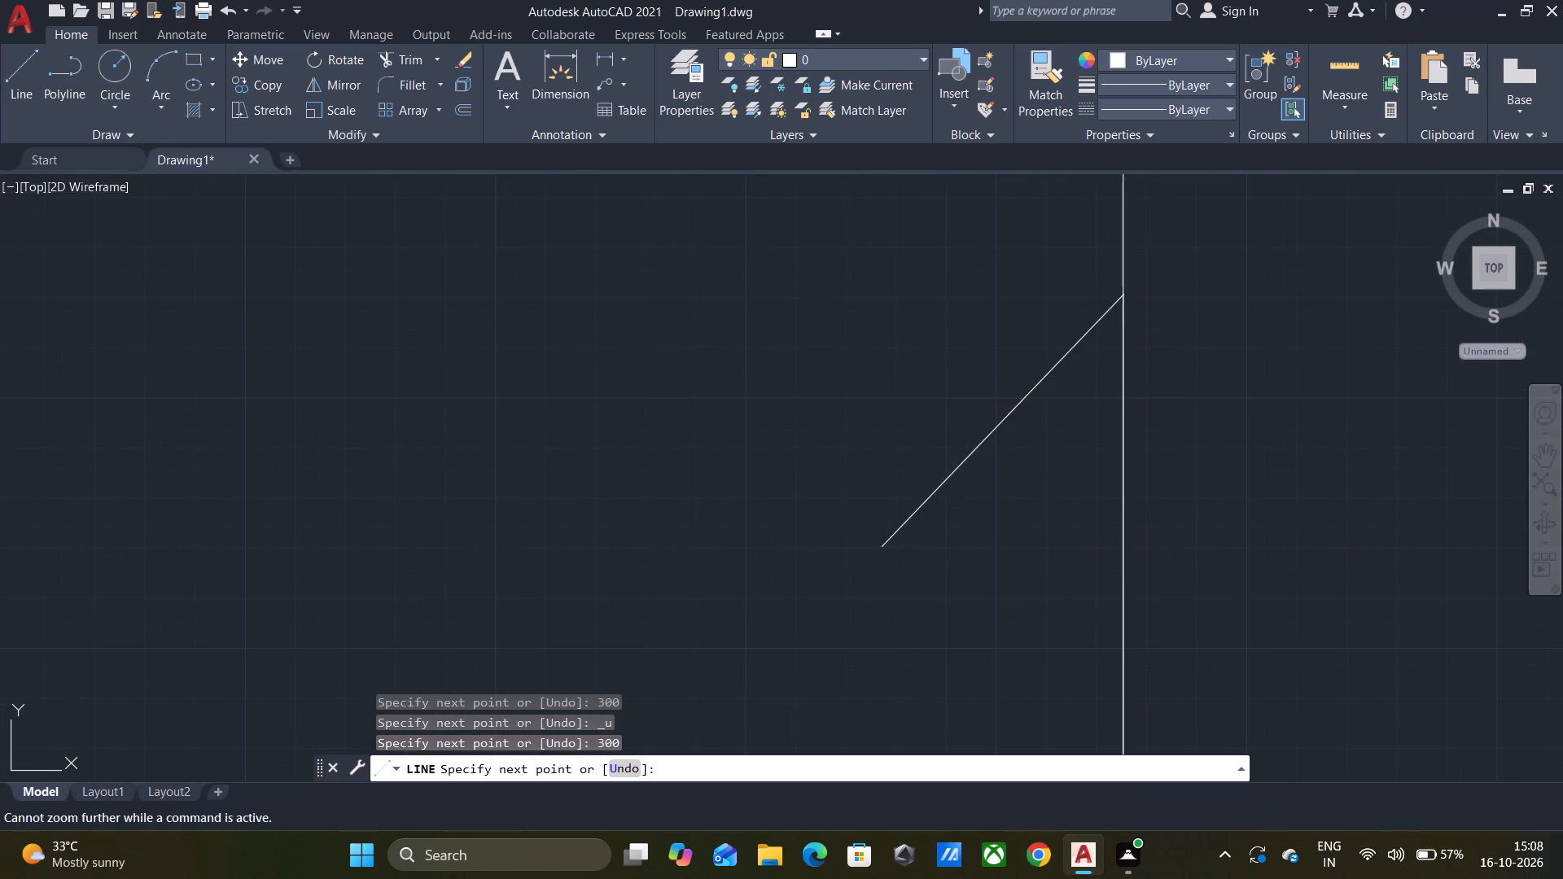
{"action": "scroll", "coordinate": [1079, 368], "scroll_direction": "up", "scroll_amount": 5}
{"action": "scroll", "coordinate": [1084, 365], "scroll_direction": "down", "scroll_amount": 7}
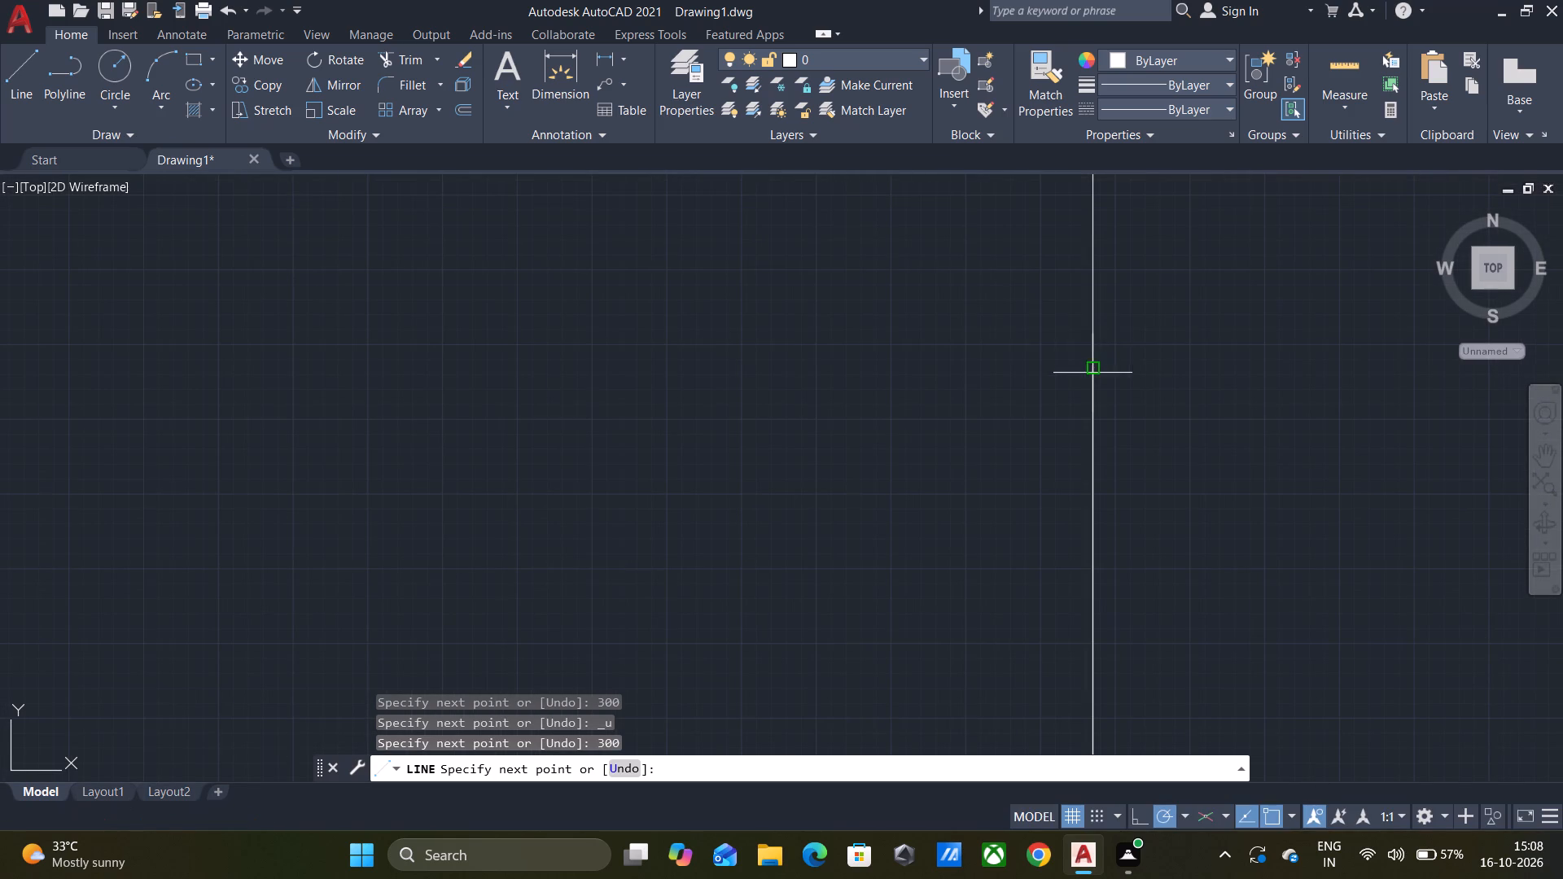
{"action": "scroll", "coordinate": [939, 318], "scroll_direction": "down", "scroll_amount": 4}
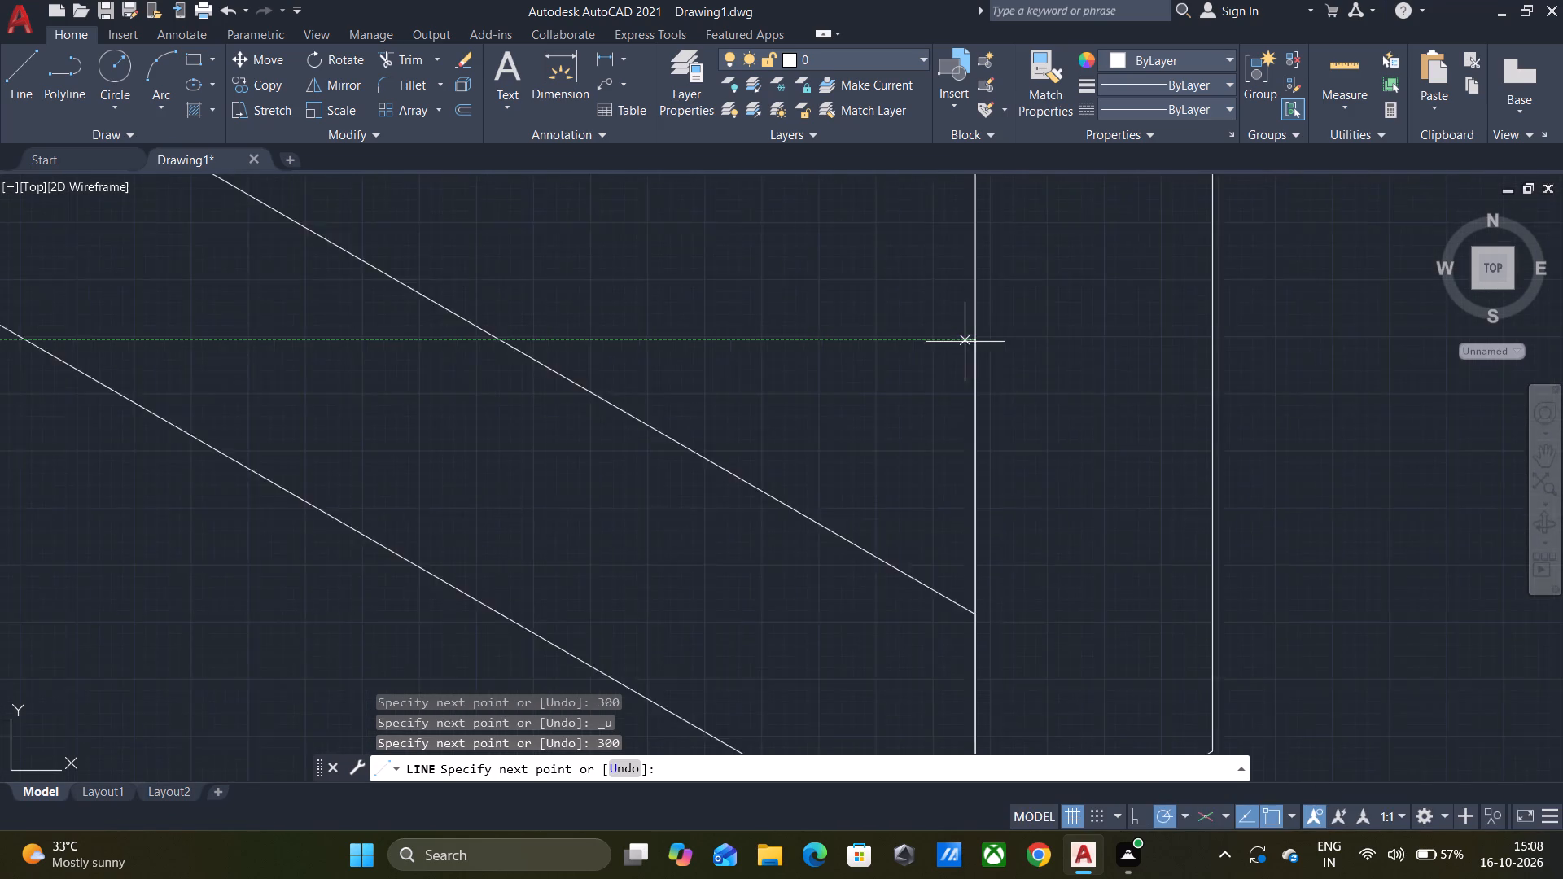
{"action": "scroll", "coordinate": [965, 342], "scroll_direction": "down", "scroll_amount": 1}
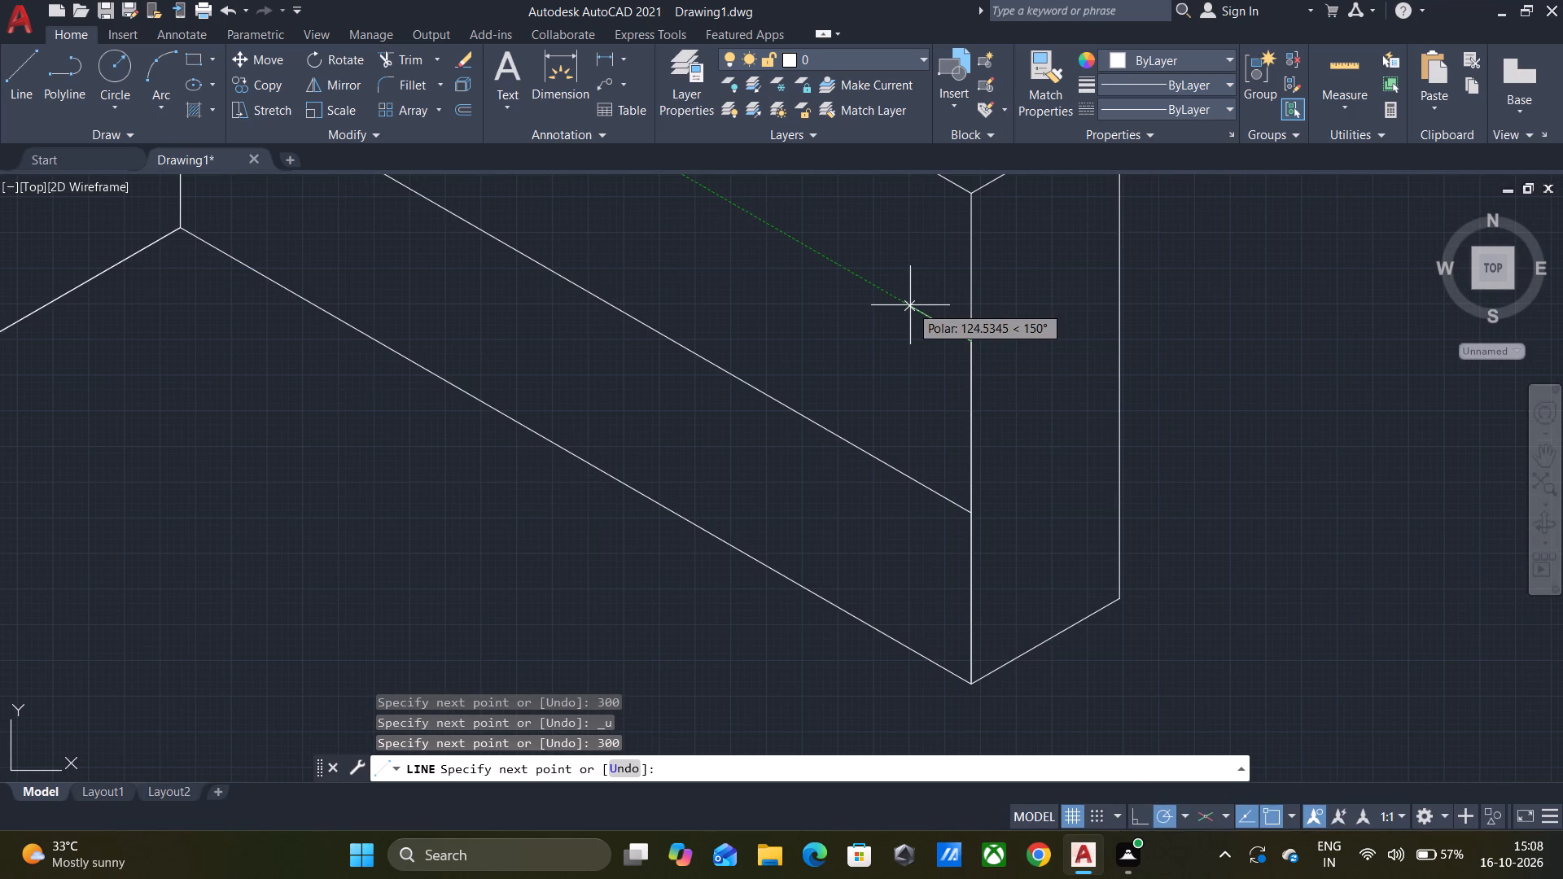
{"action": "scroll", "coordinate": [910, 305], "scroll_direction": "down", "scroll_amount": 2}
{"action": "middle_click_drag", "start_coordinate": [831, 234], "coordinate": [938, 398]}
{"action": "scroll", "coordinate": [914, 357], "scroll_direction": "down", "scroll_amount": 1}
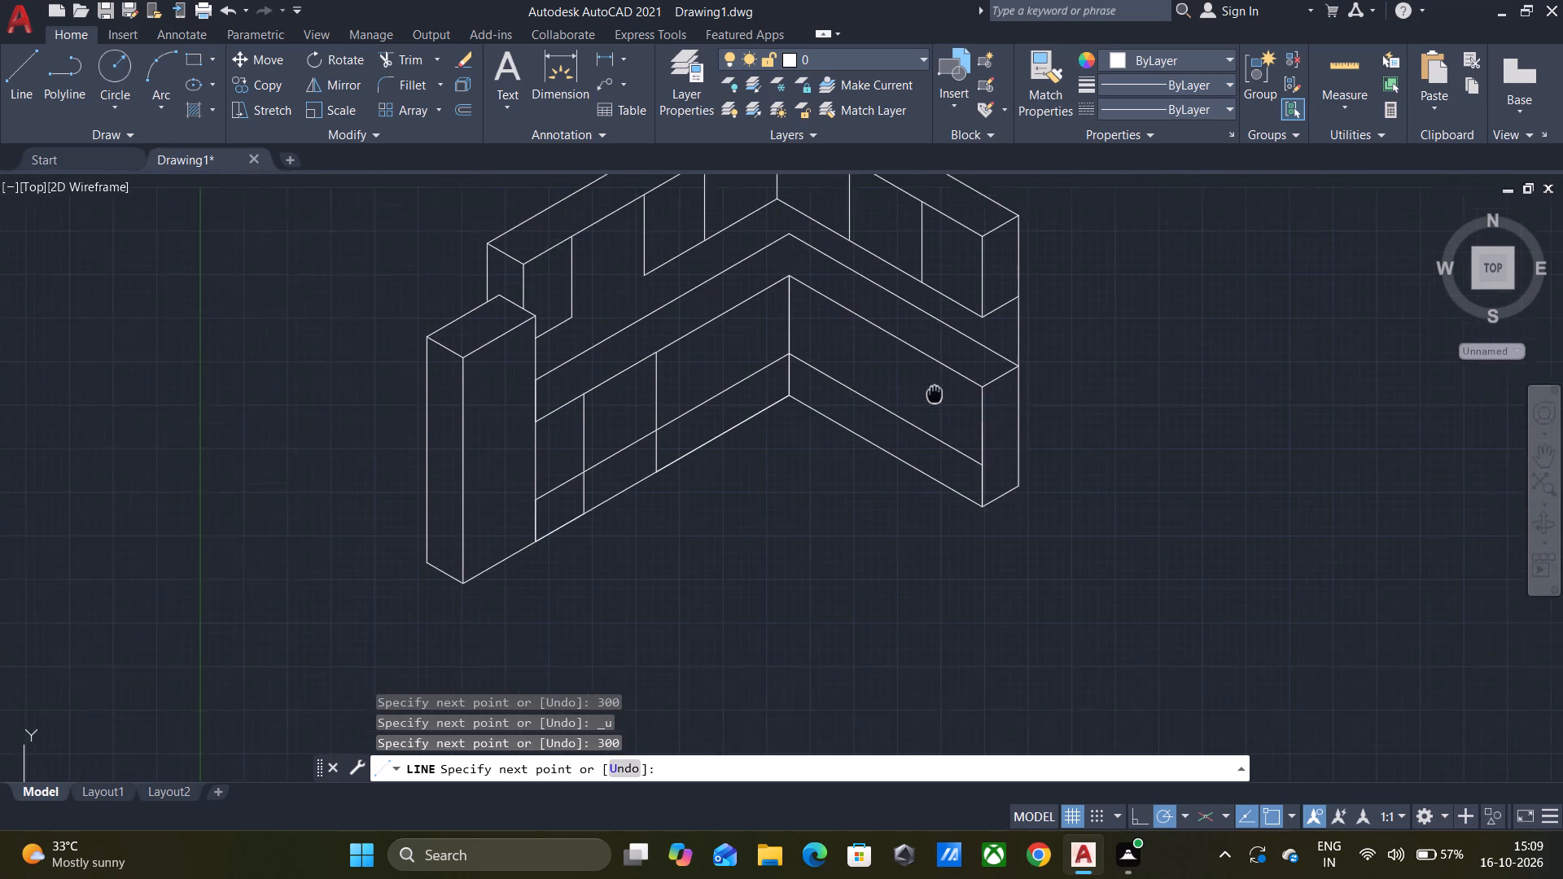
{"action": "middle_click_drag", "start_coordinate": [938, 398], "coordinate": [952, 422]}
{"action": "scroll", "coordinate": [794, 359], "scroll_direction": "up", "scroll_amount": 1}
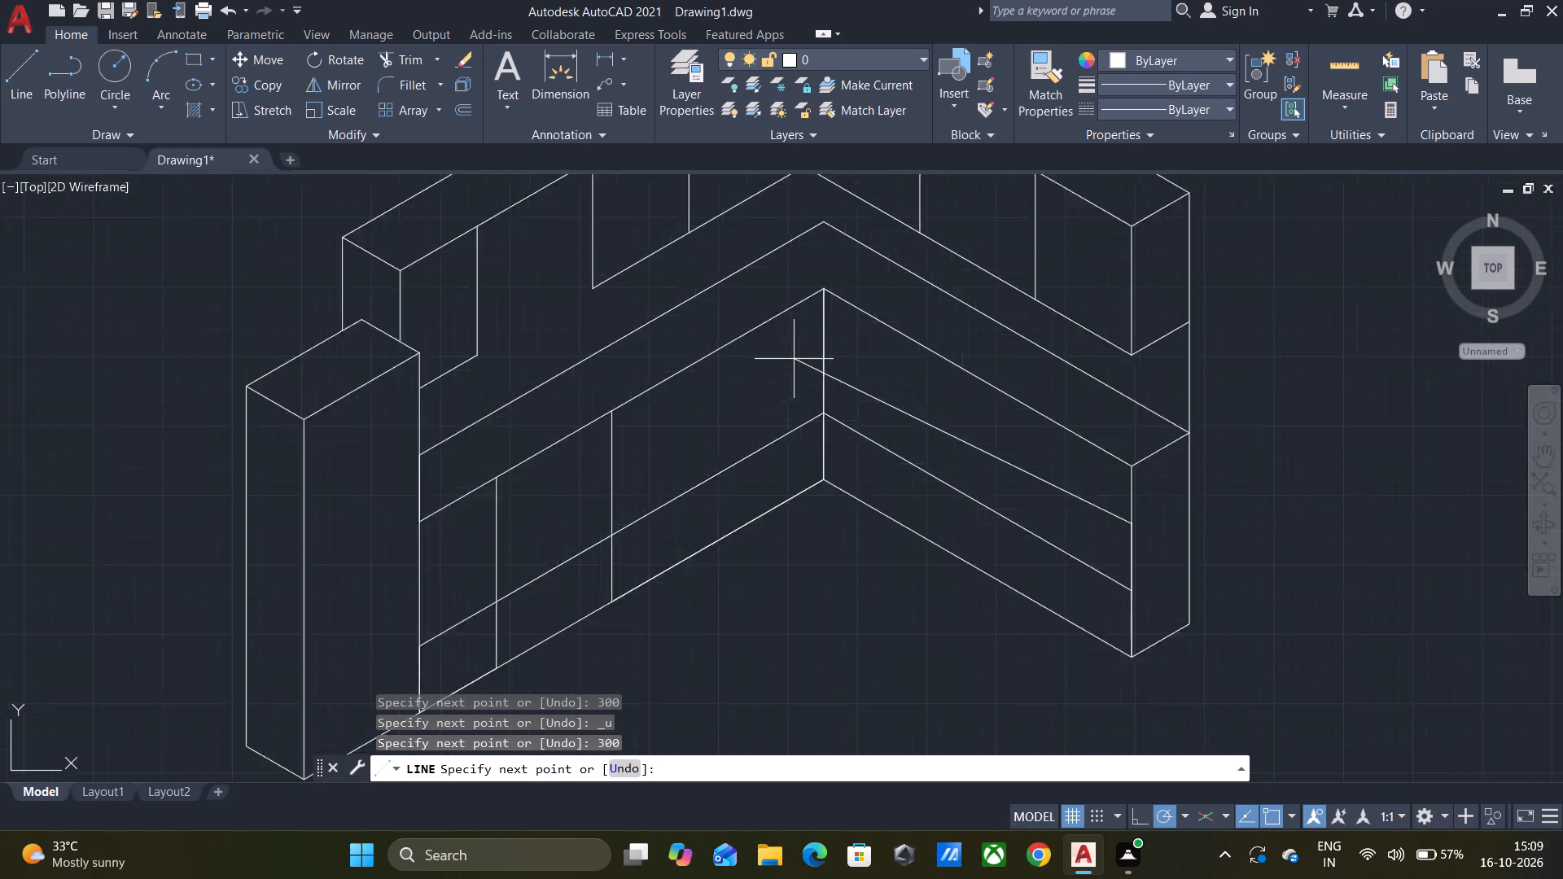
{"action": "scroll", "coordinate": [794, 359], "scroll_direction": "up", "scroll_amount": 2}
{"action": "left_click", "coordinate": [807, 292]}
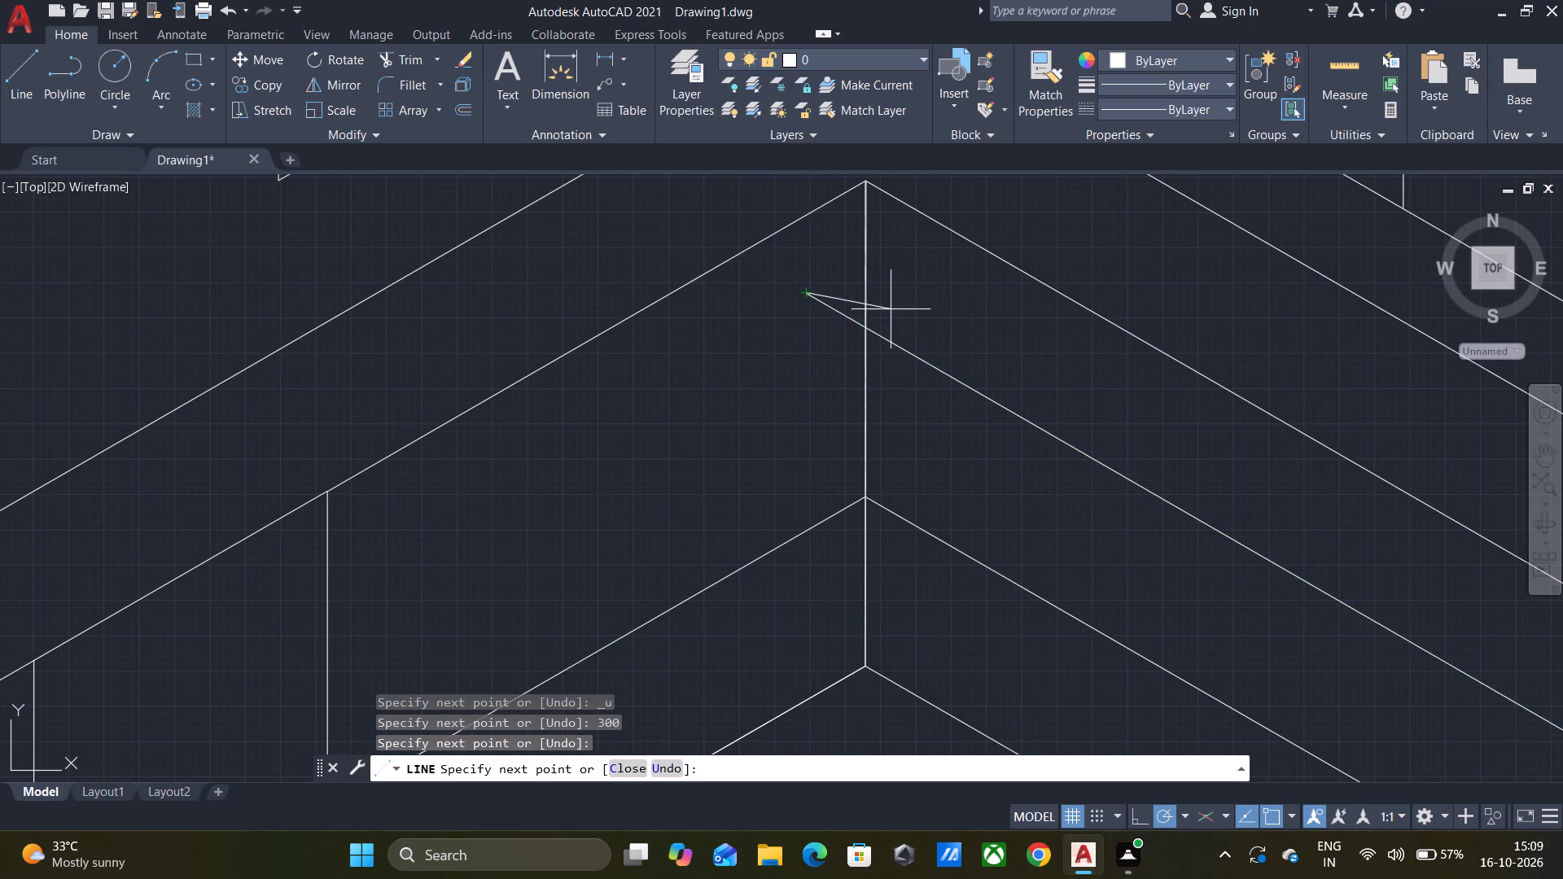
{"action": "key", "text": "Escape"}
Trim the piece of the new 150° line that extends beyond the lower row's inner corner edge.
{"action": "type", "text": "TR"}
{"action": "key", "text": "Return"}
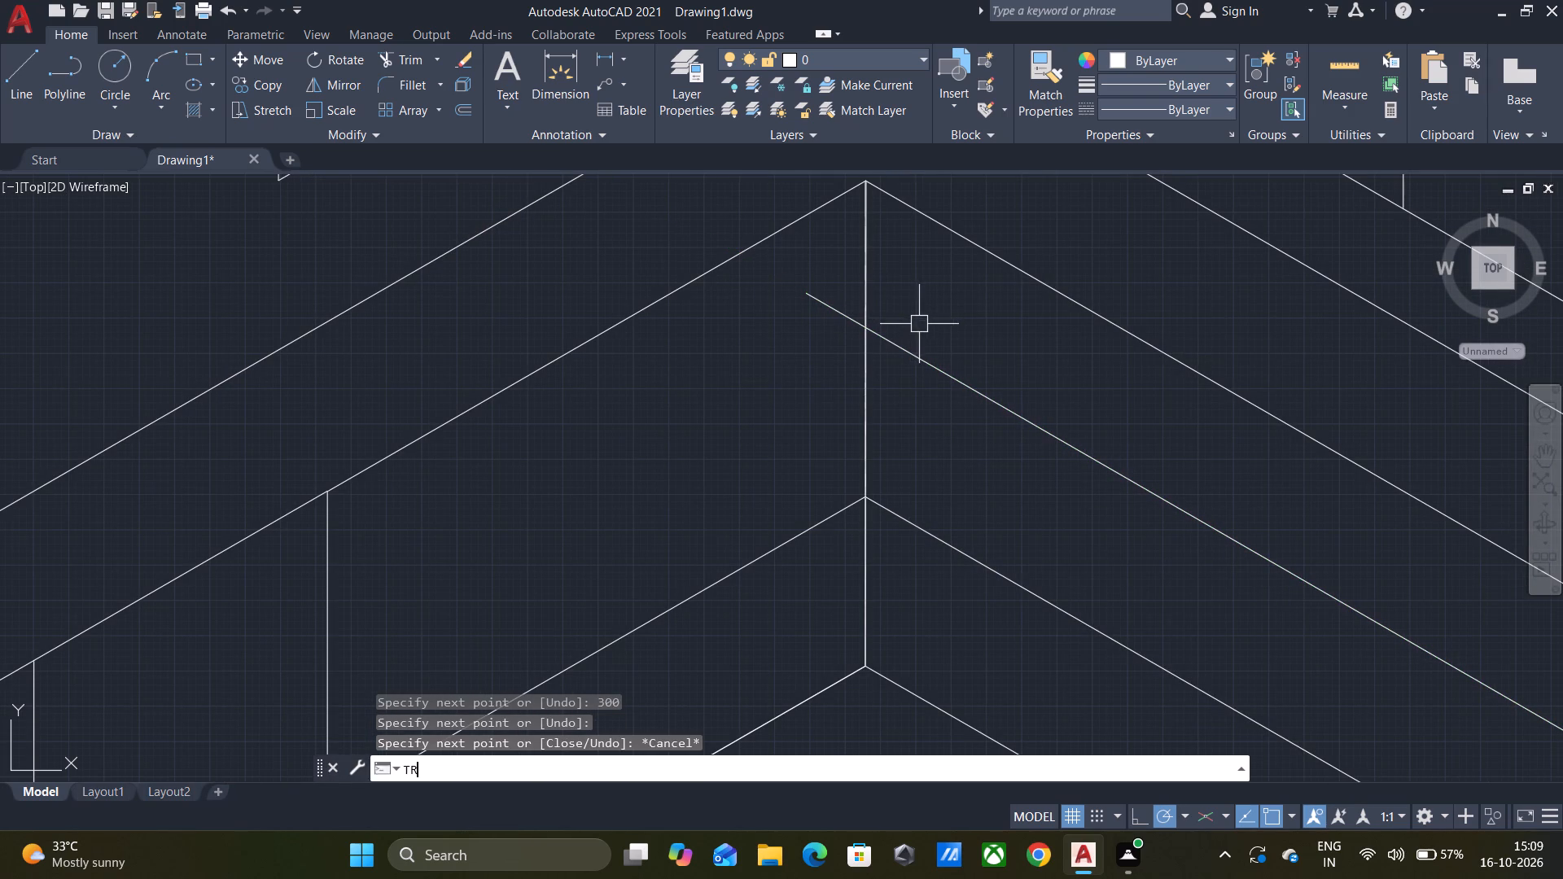
{"action": "key", "text": "Return"}
{"action": "left_click", "coordinate": [823, 307]}
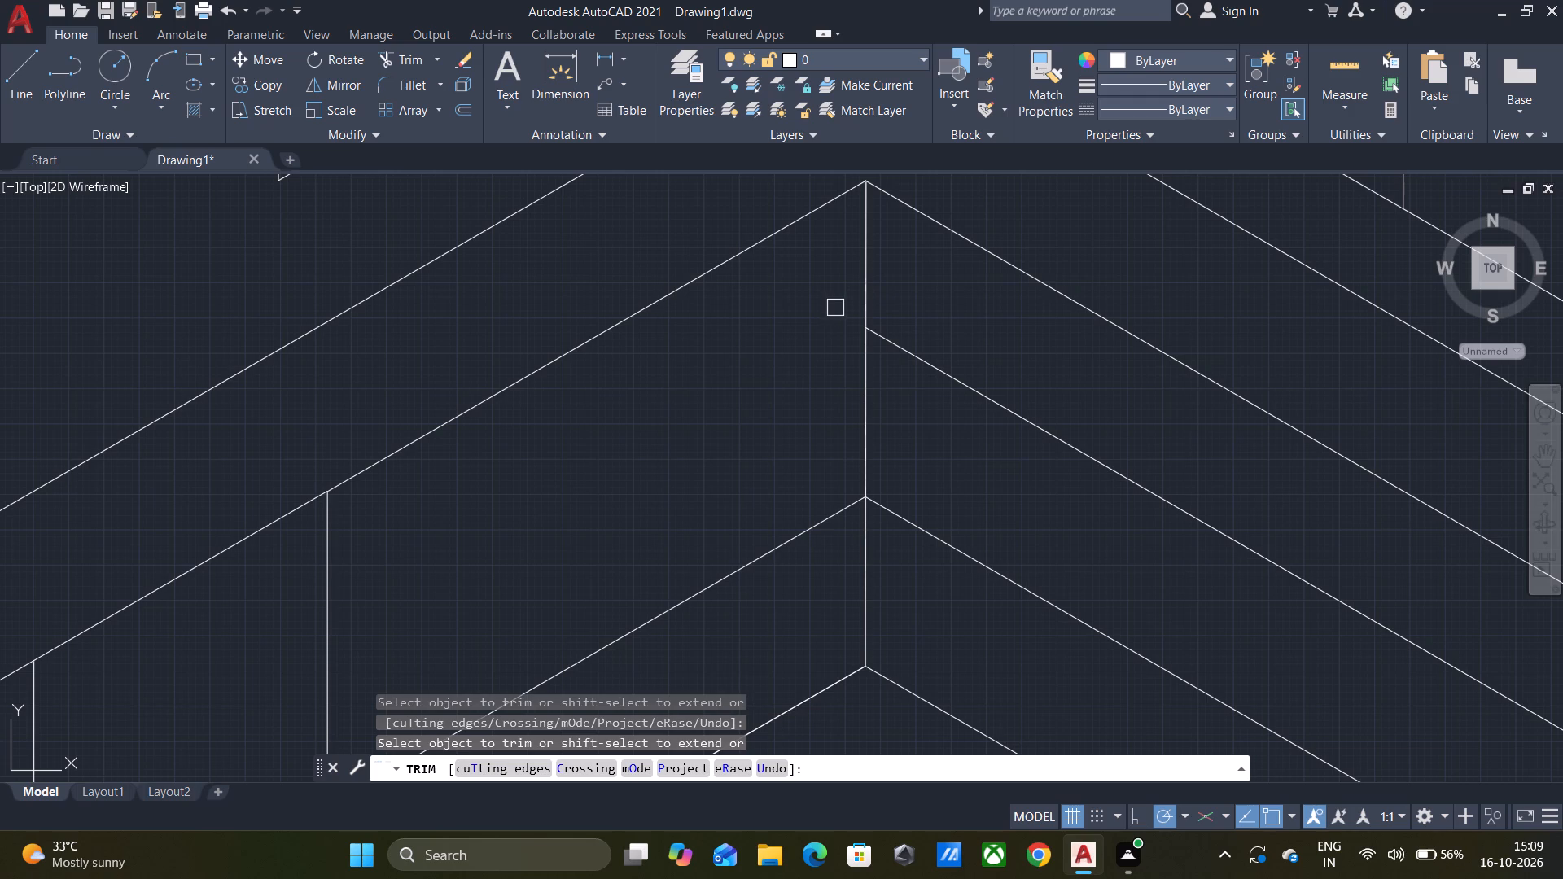
{"action": "key", "text": "l"}
{"action": "key", "text": "Return"}
{"action": "key", "text": "Escape"}
{"action": "key", "text": "Escape"}
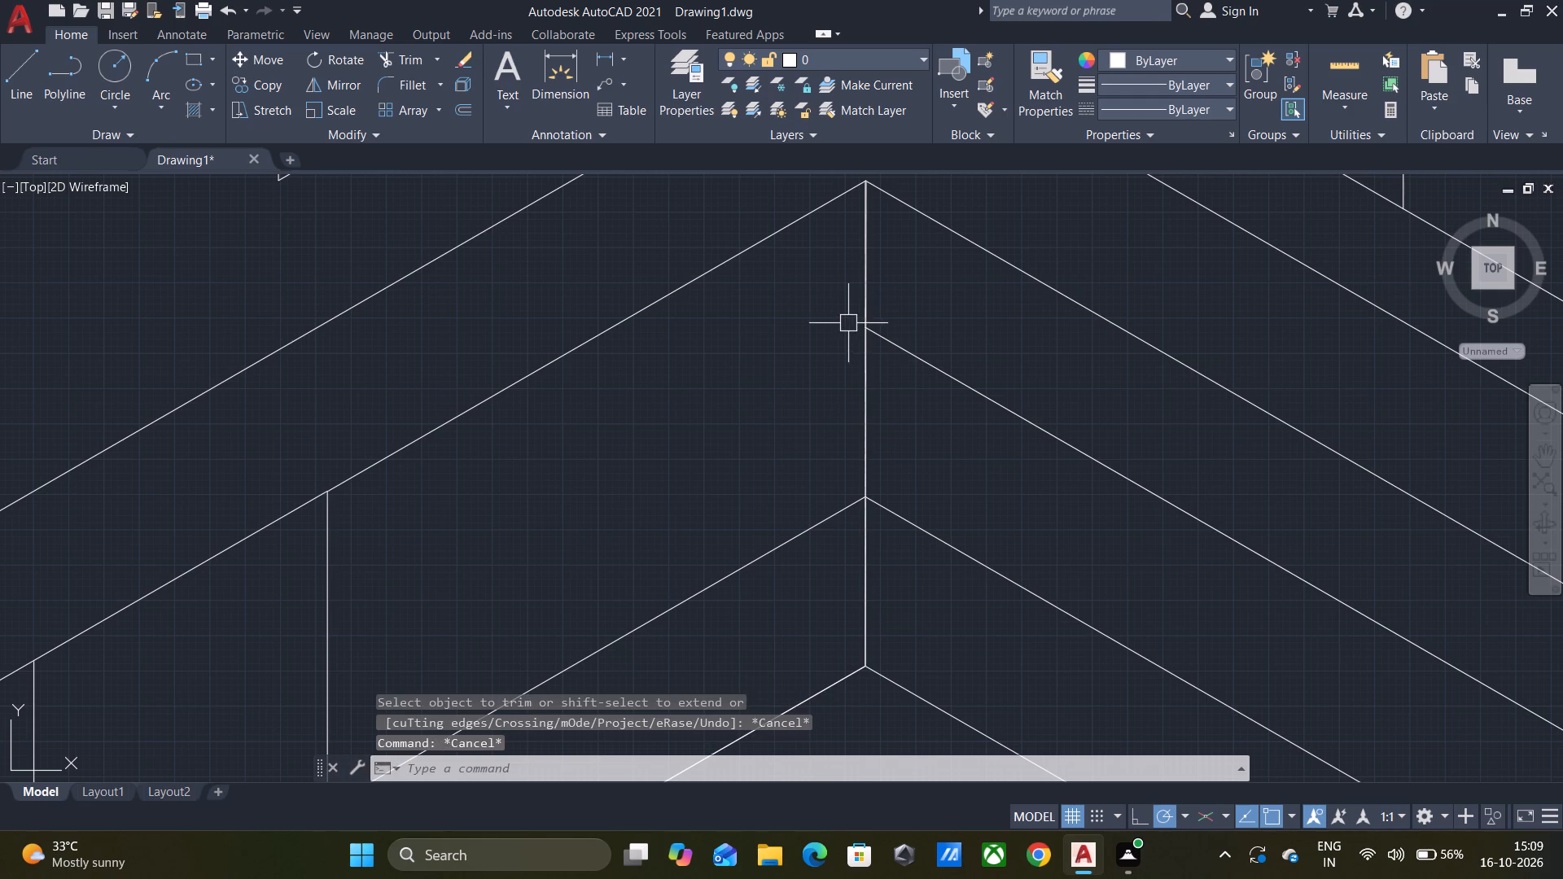
Draw a line at 210°, about 2273 long, from the upper 150° line's inner corner end to just past the tall block's edge.
{"action": "key", "text": "l"}
{"action": "key", "text": "Return"}
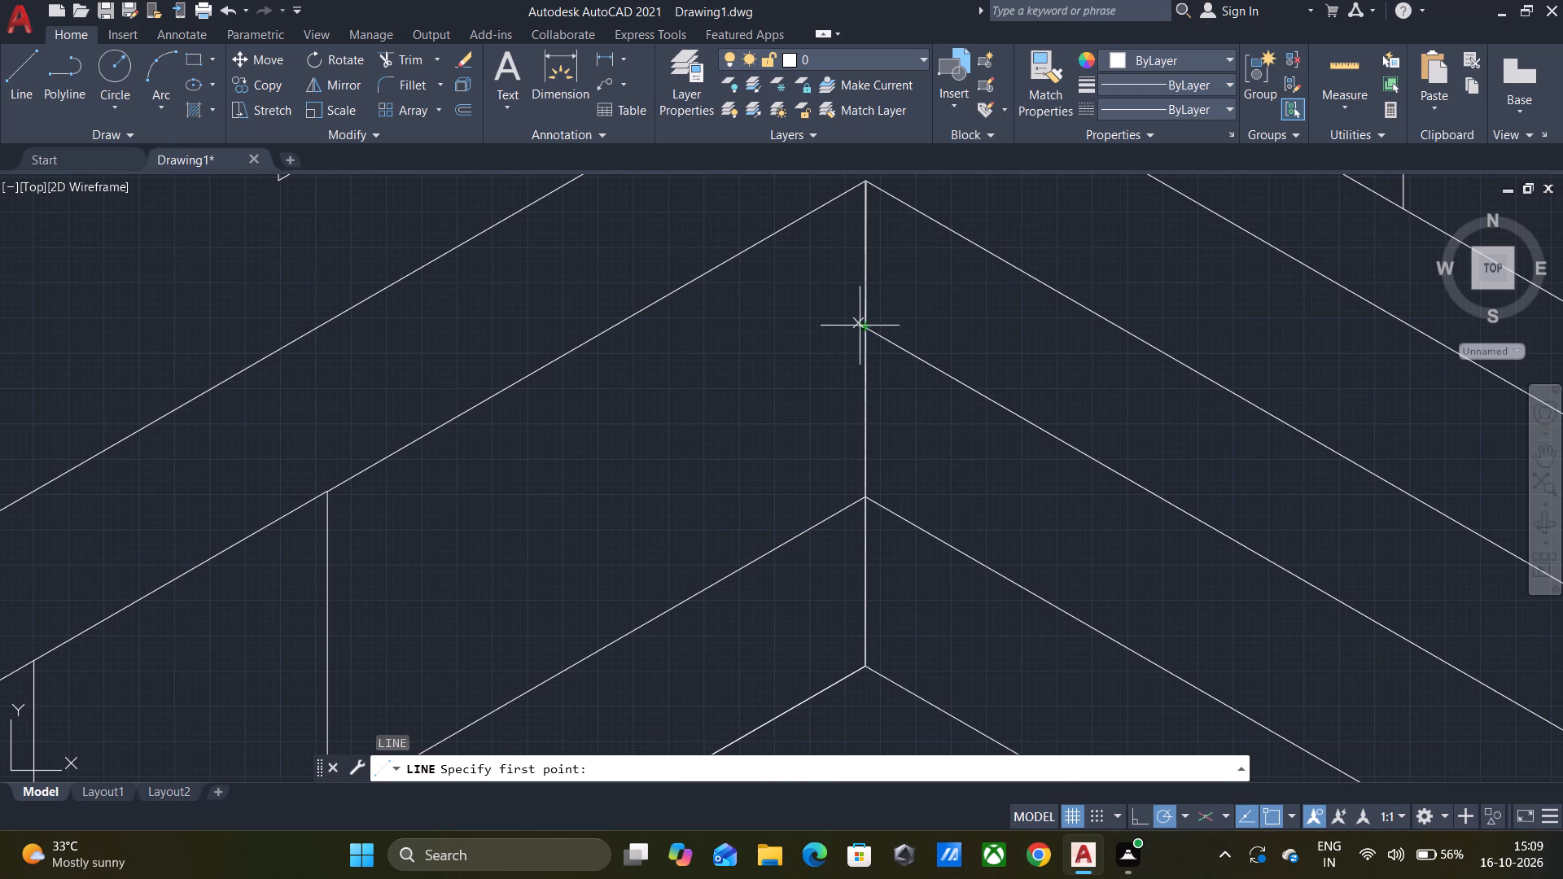
{"action": "left_click", "coordinate": [860, 326]}
{"action": "scroll", "coordinate": [690, 388], "scroll_direction": "down", "scroll_amount": 2}
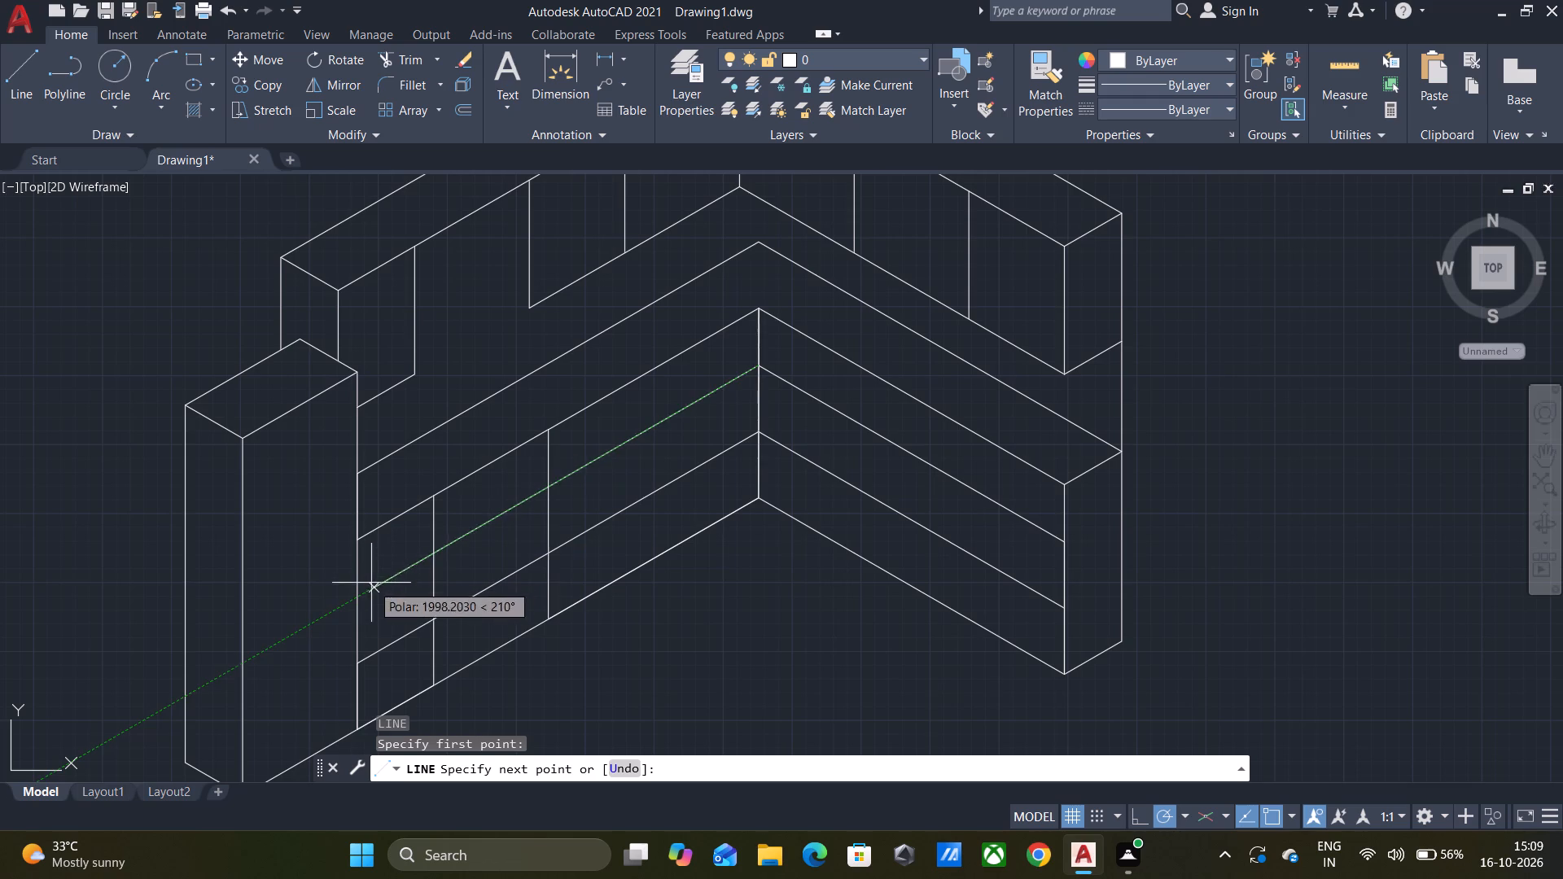
{"action": "left_click", "coordinate": [324, 619]}
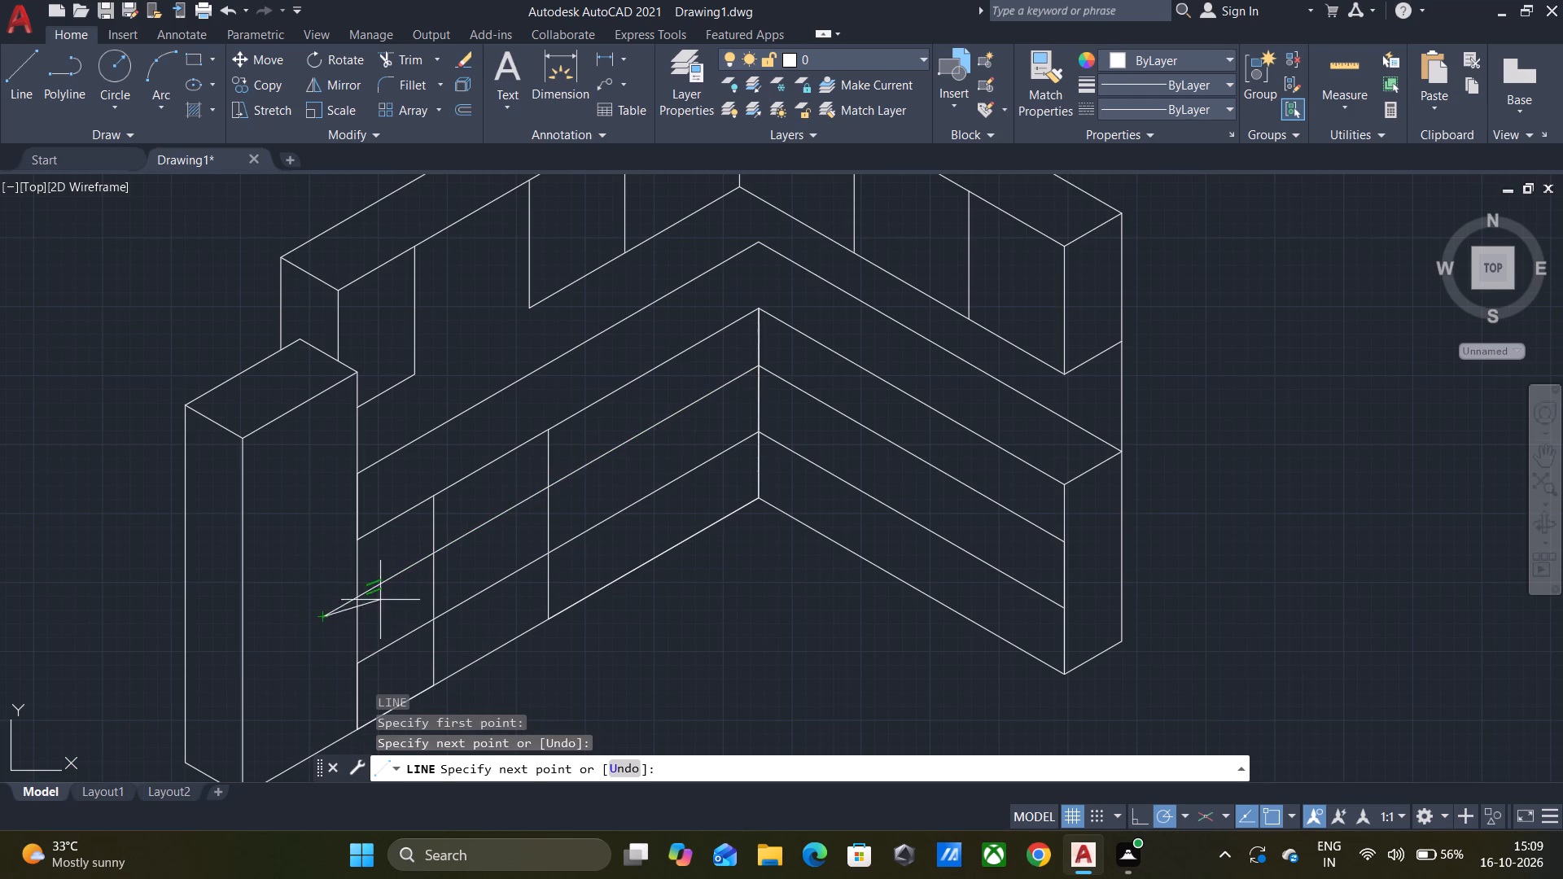
{"action": "key", "text": "Escape"}
Trim the piece of the new 210° line that extends into the tall block's face.
{"action": "type", "text": "TR"}
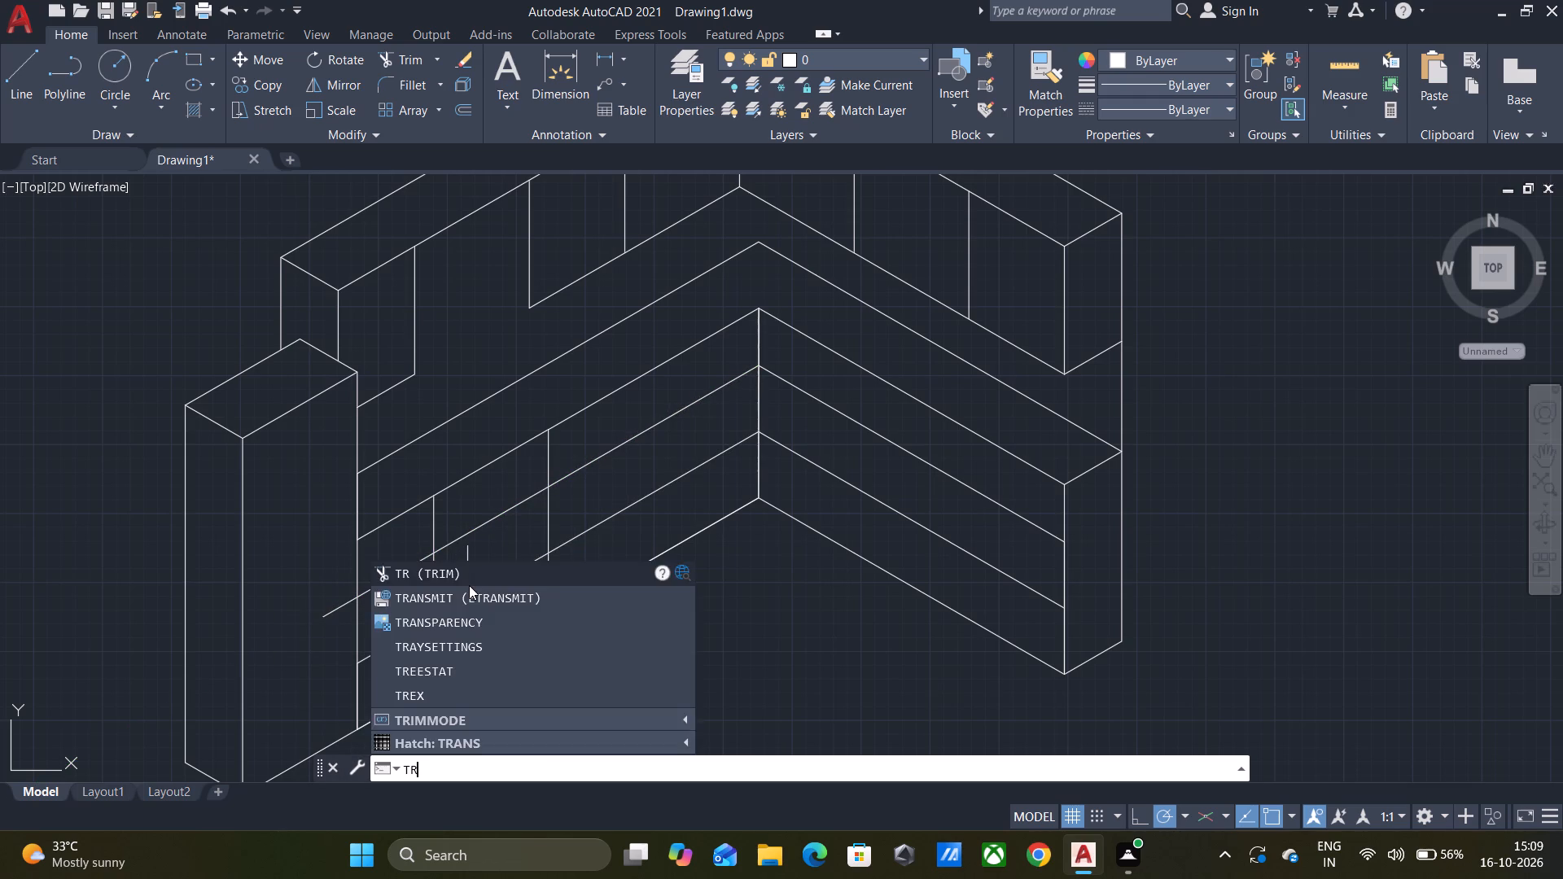
{"action": "key", "text": "Return"}
{"action": "key", "text": "Return"}
{"action": "left_click", "coordinate": [324, 616]}
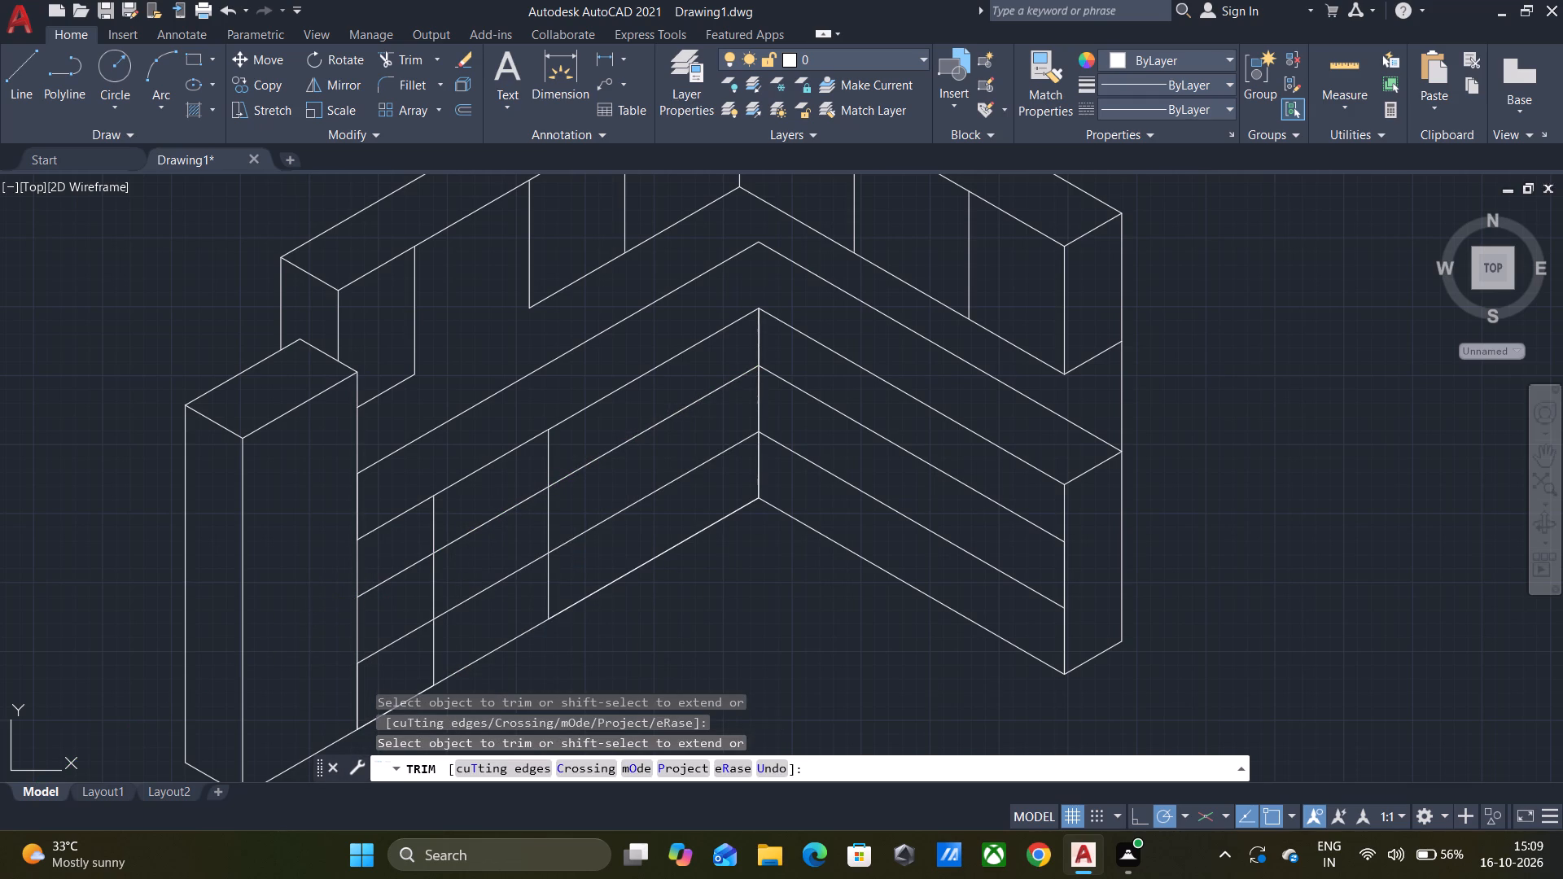
Trim the overlapping vertical line pieces along the tall block's edge and the lower row's front open-end edge.
{"action": "left_click", "coordinate": [355, 700]}
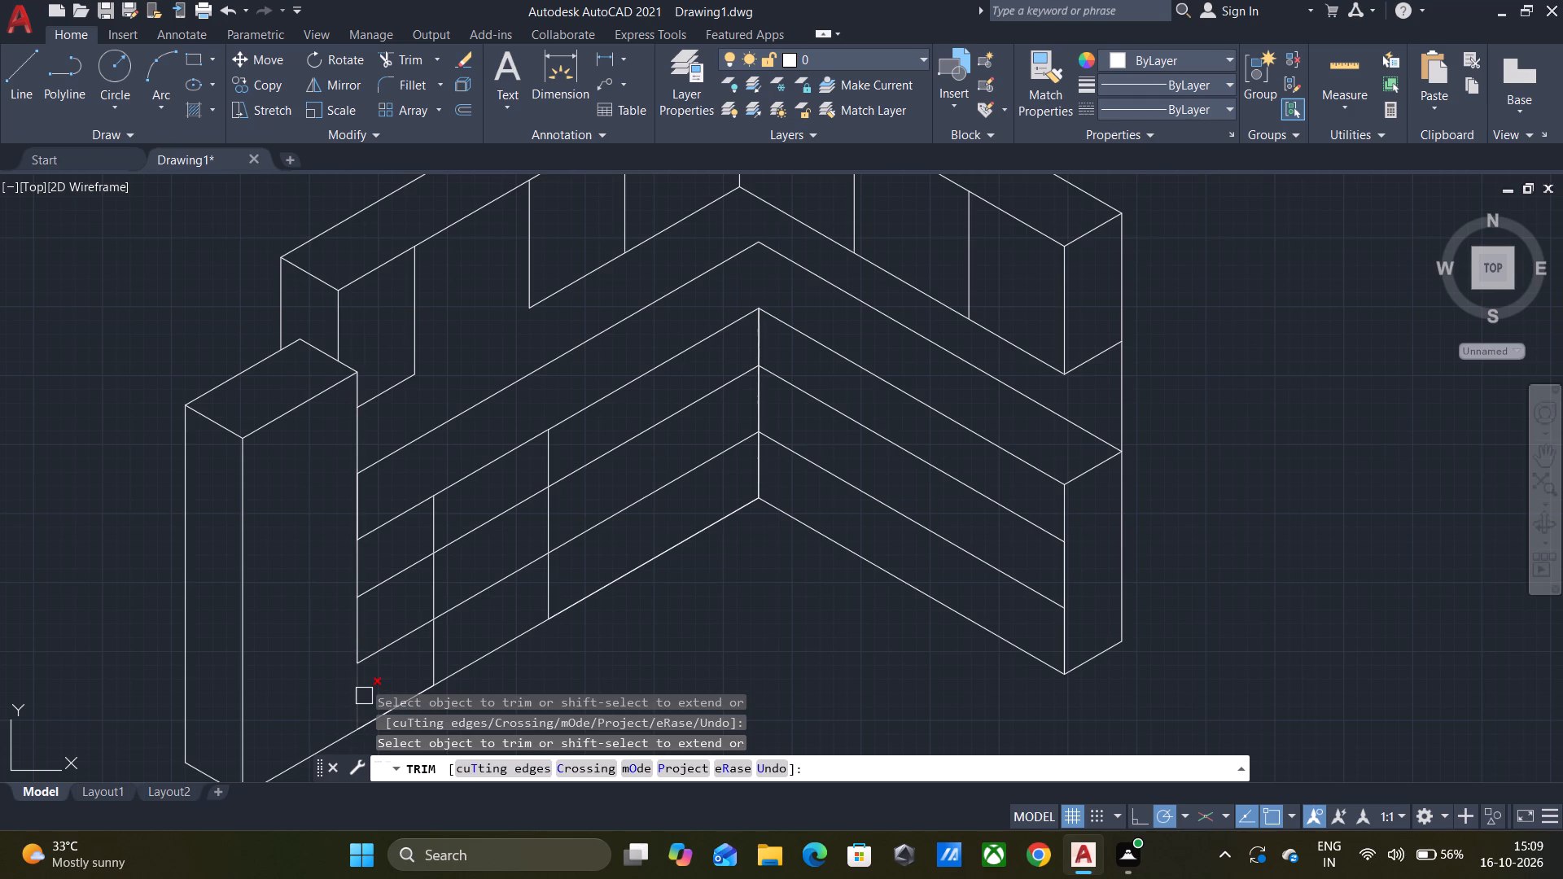
{"action": "left_click", "coordinate": [1062, 576]}
{"action": "left_click", "coordinate": [1066, 646]}
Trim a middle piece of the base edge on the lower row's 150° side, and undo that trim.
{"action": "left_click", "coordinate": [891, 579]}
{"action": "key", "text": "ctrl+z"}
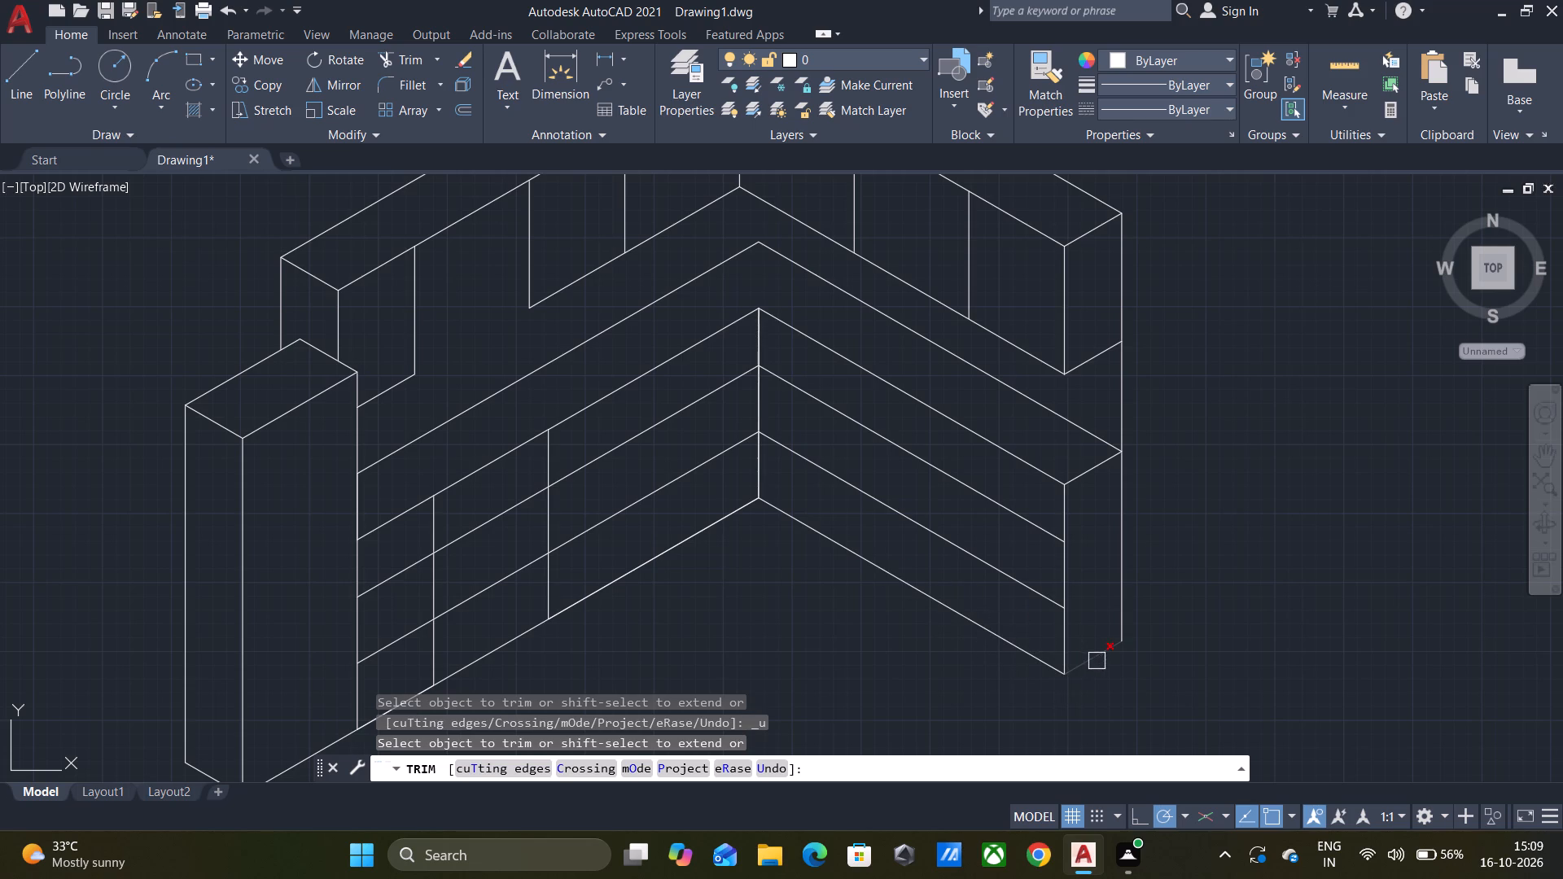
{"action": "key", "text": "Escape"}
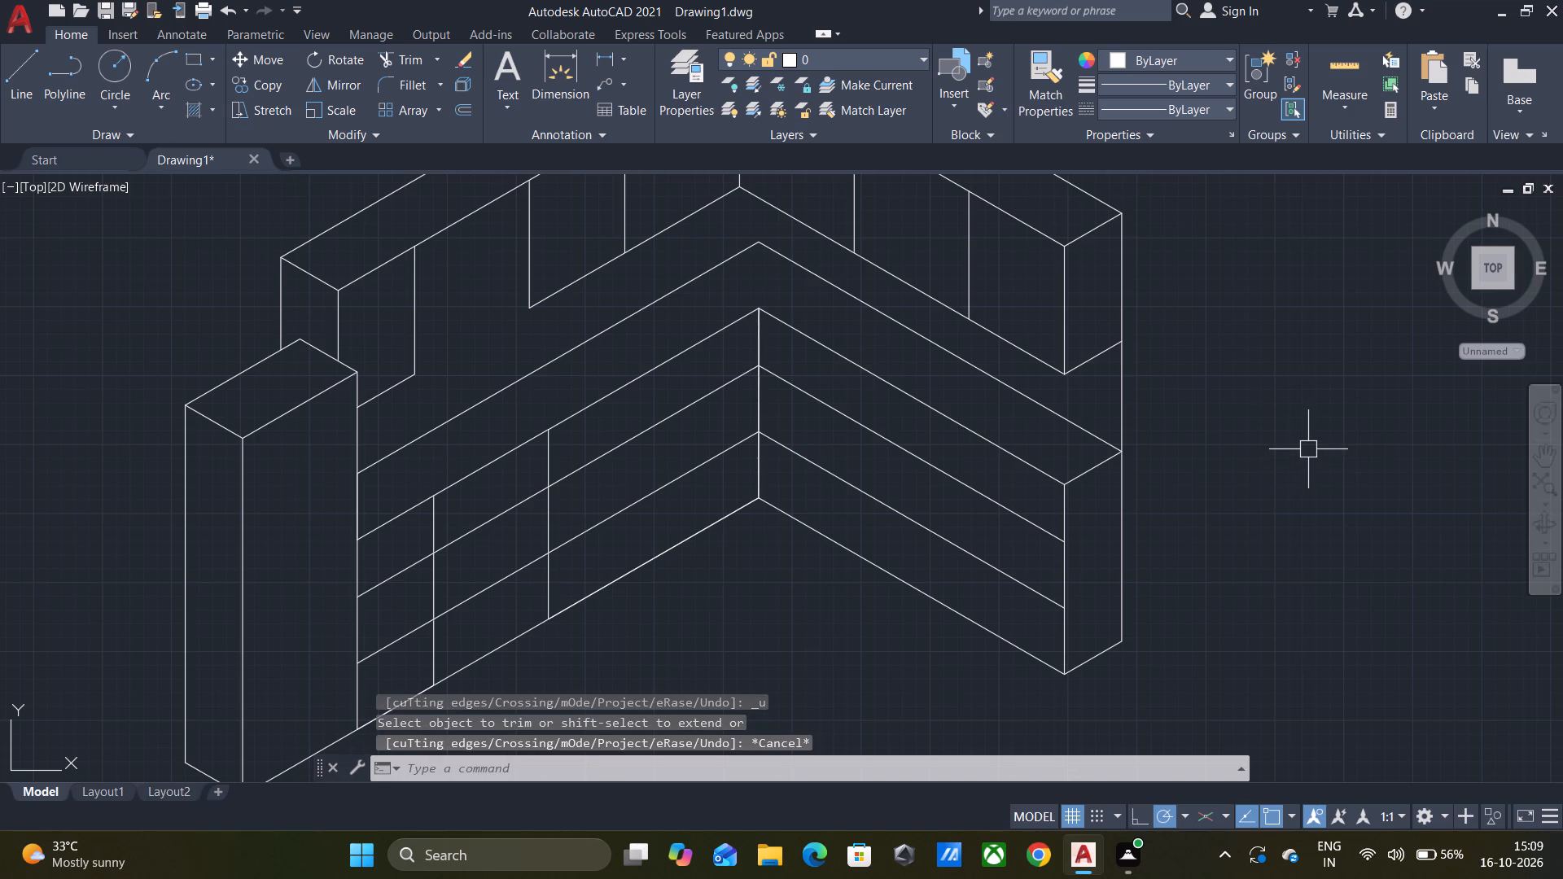
Trim the vertical line connecting the upper row's open end to the lower row's open end.
{"action": "middle_click_drag", "start_coordinate": [1316, 476], "coordinate": [1347, 546]}
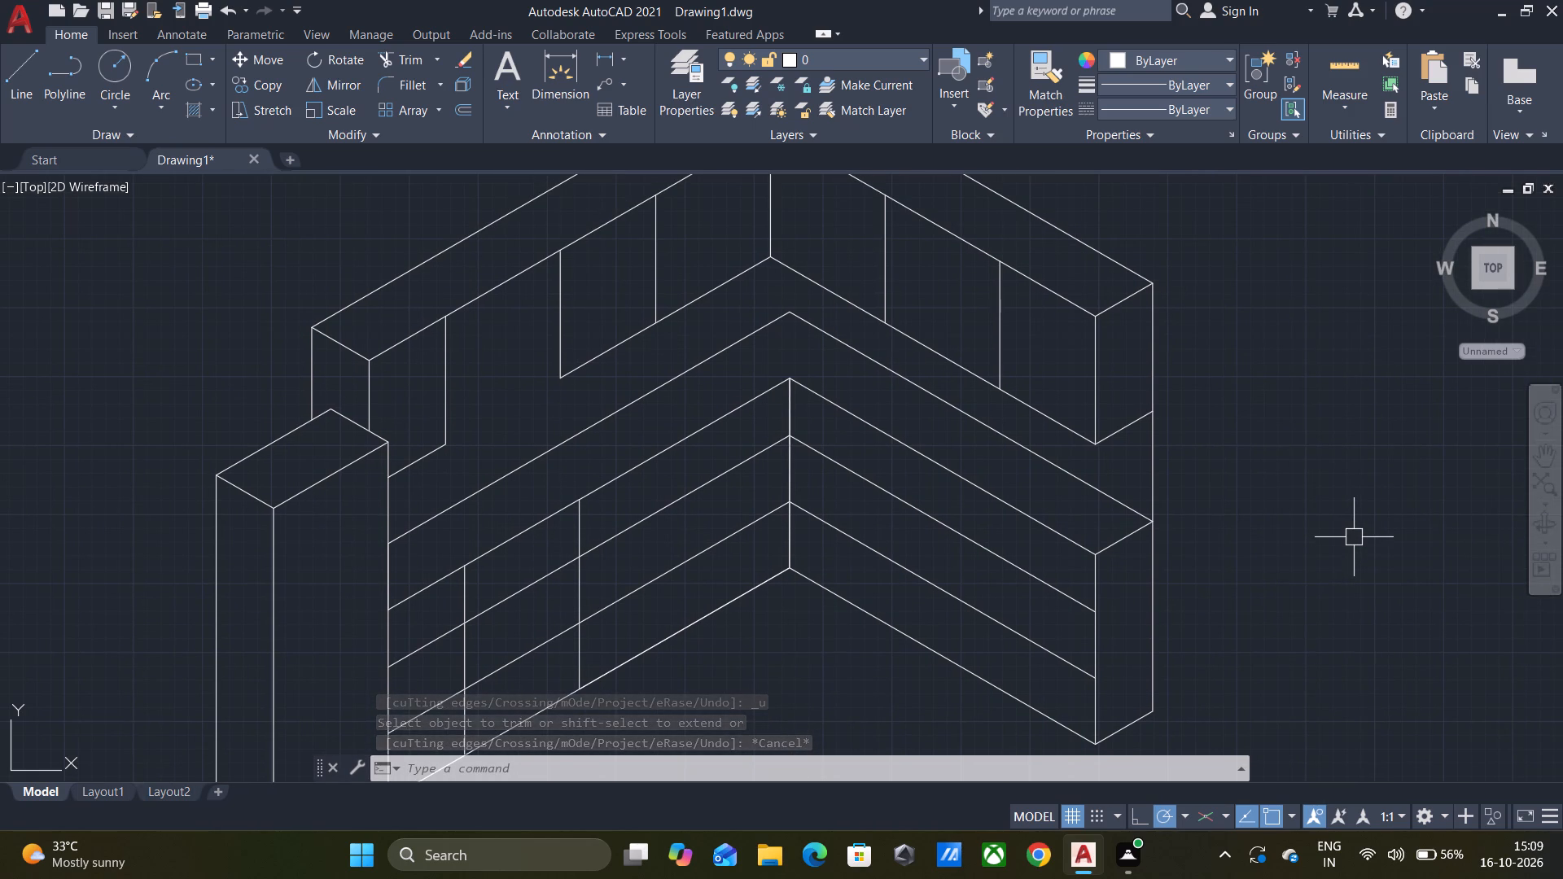
{"action": "type", "text": "TR"}
{"action": "key", "text": "Return"}
{"action": "key", "text": "Return"}
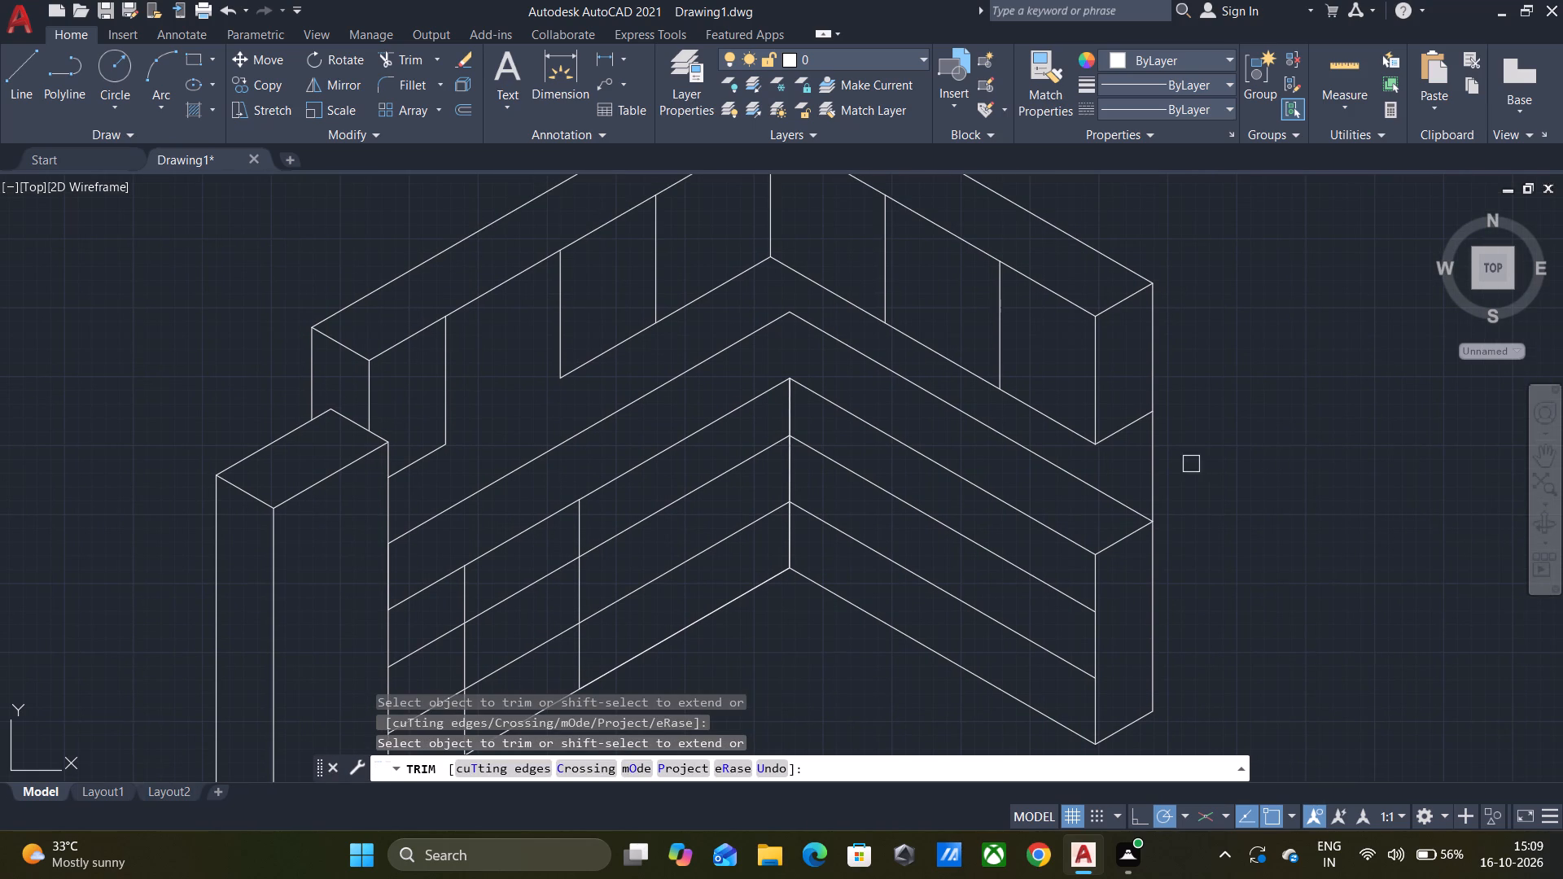
{"action": "left_click", "coordinate": [1156, 470]}
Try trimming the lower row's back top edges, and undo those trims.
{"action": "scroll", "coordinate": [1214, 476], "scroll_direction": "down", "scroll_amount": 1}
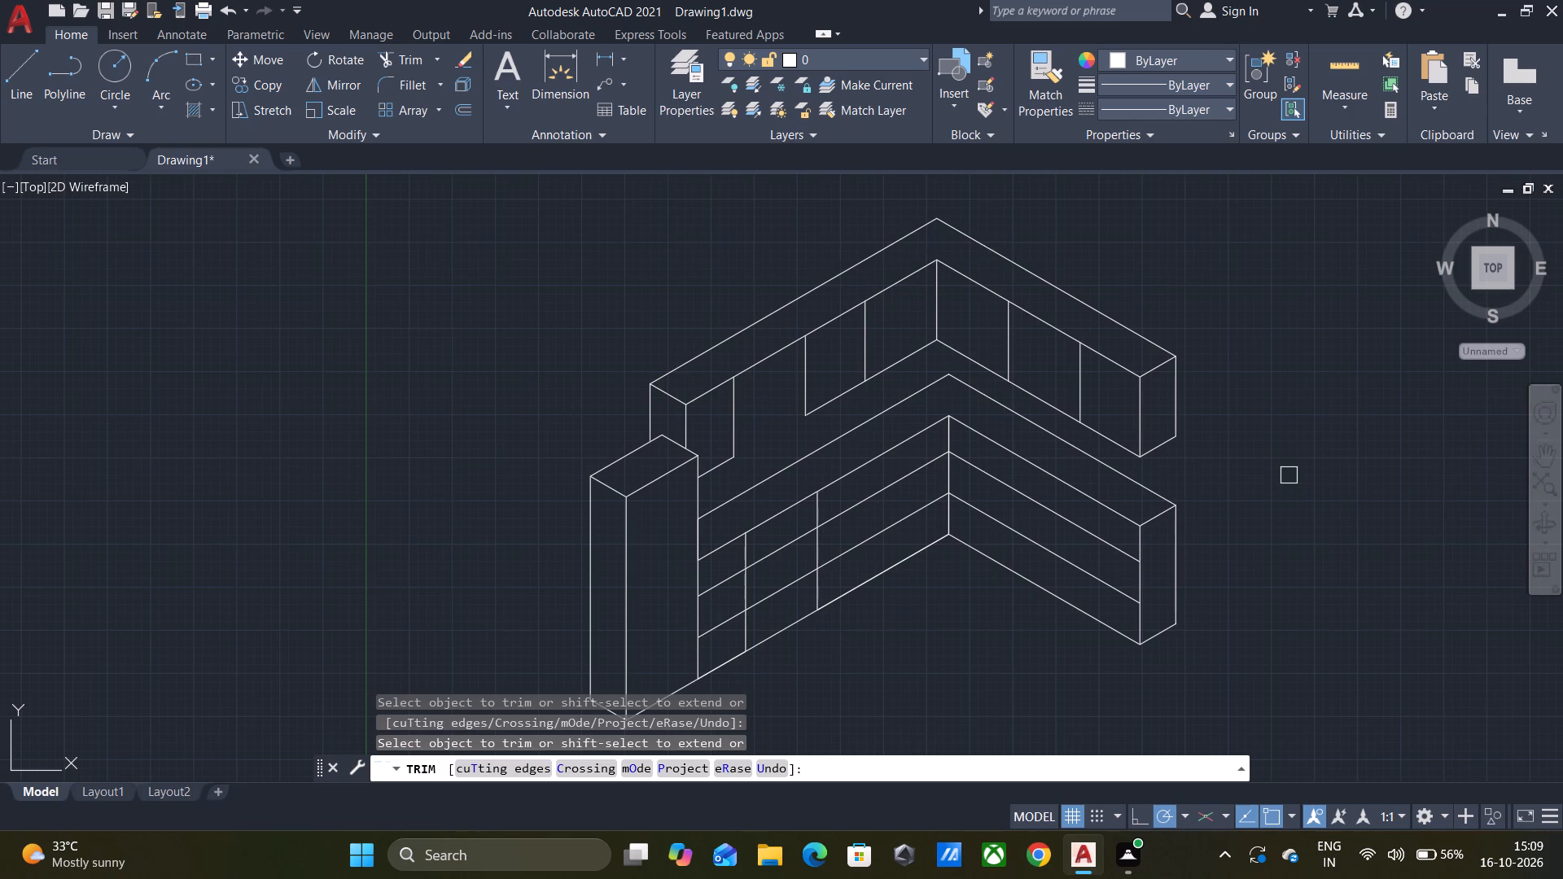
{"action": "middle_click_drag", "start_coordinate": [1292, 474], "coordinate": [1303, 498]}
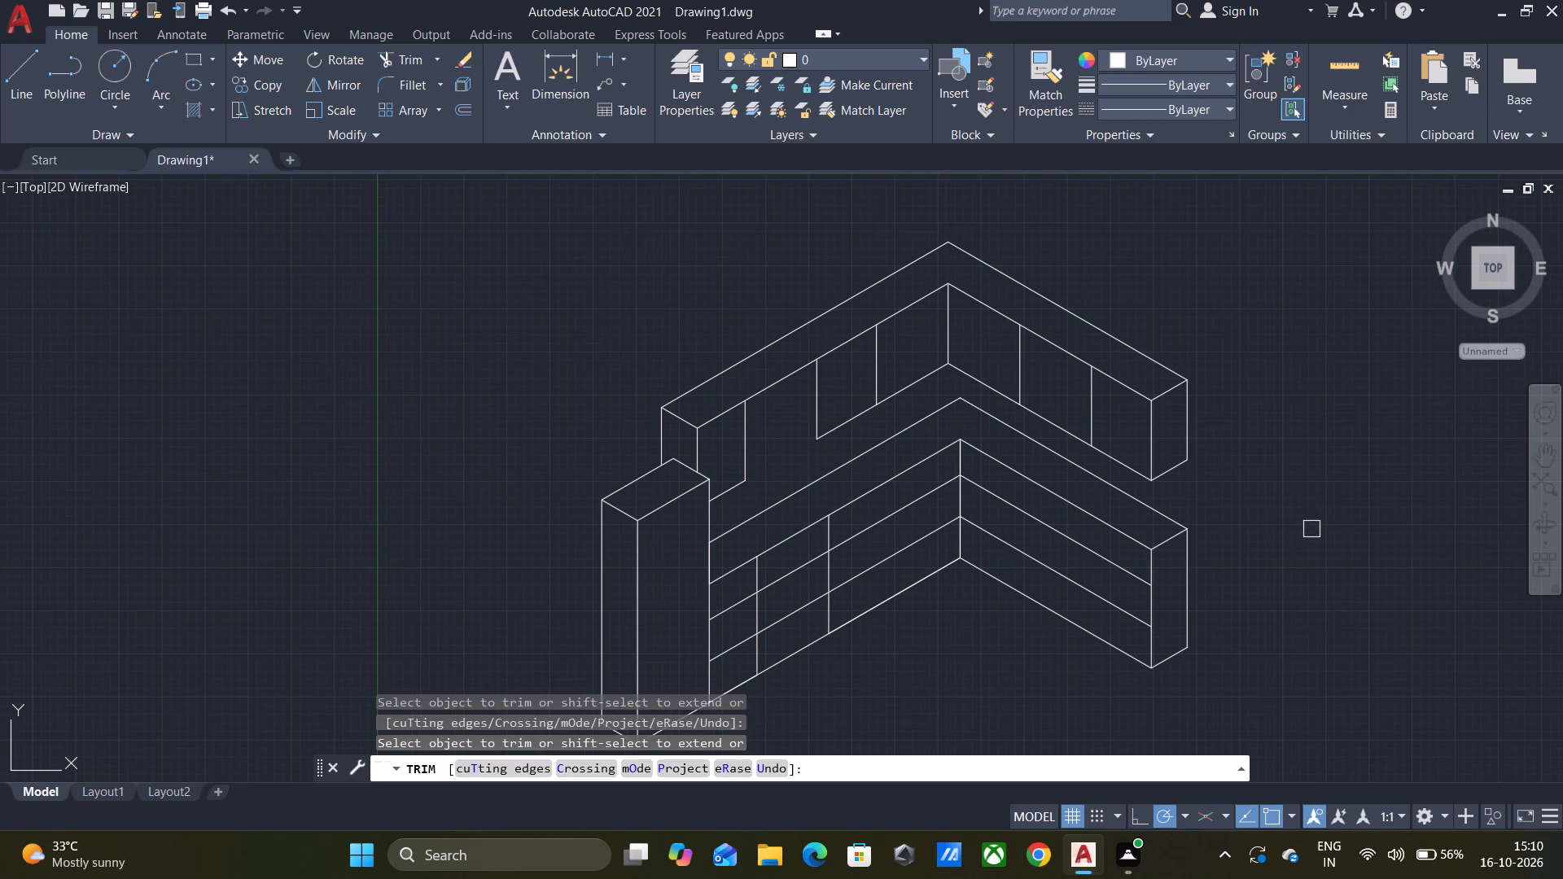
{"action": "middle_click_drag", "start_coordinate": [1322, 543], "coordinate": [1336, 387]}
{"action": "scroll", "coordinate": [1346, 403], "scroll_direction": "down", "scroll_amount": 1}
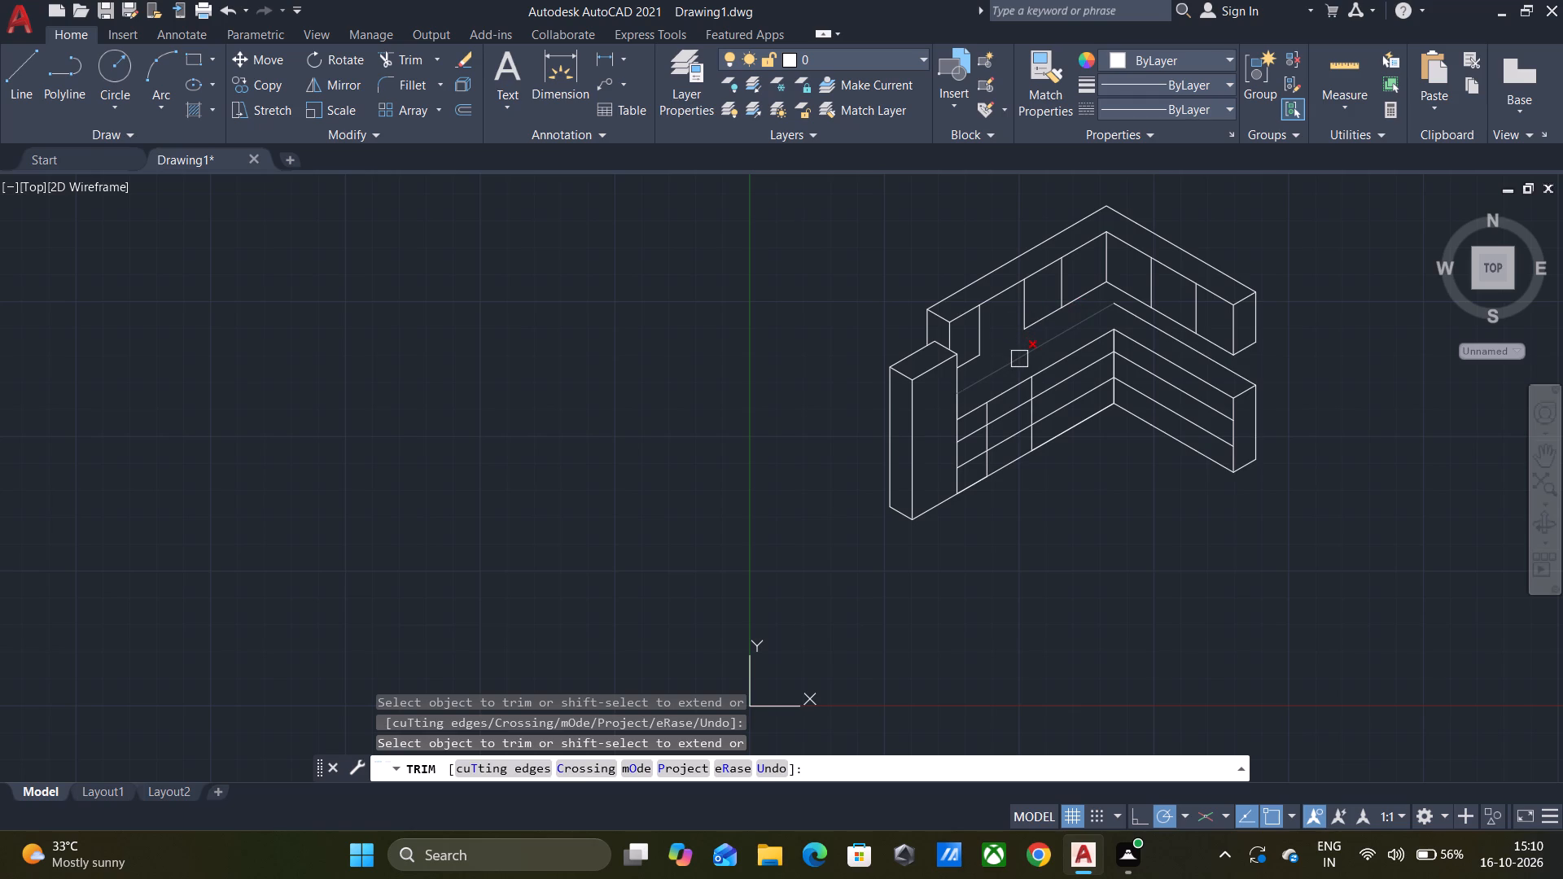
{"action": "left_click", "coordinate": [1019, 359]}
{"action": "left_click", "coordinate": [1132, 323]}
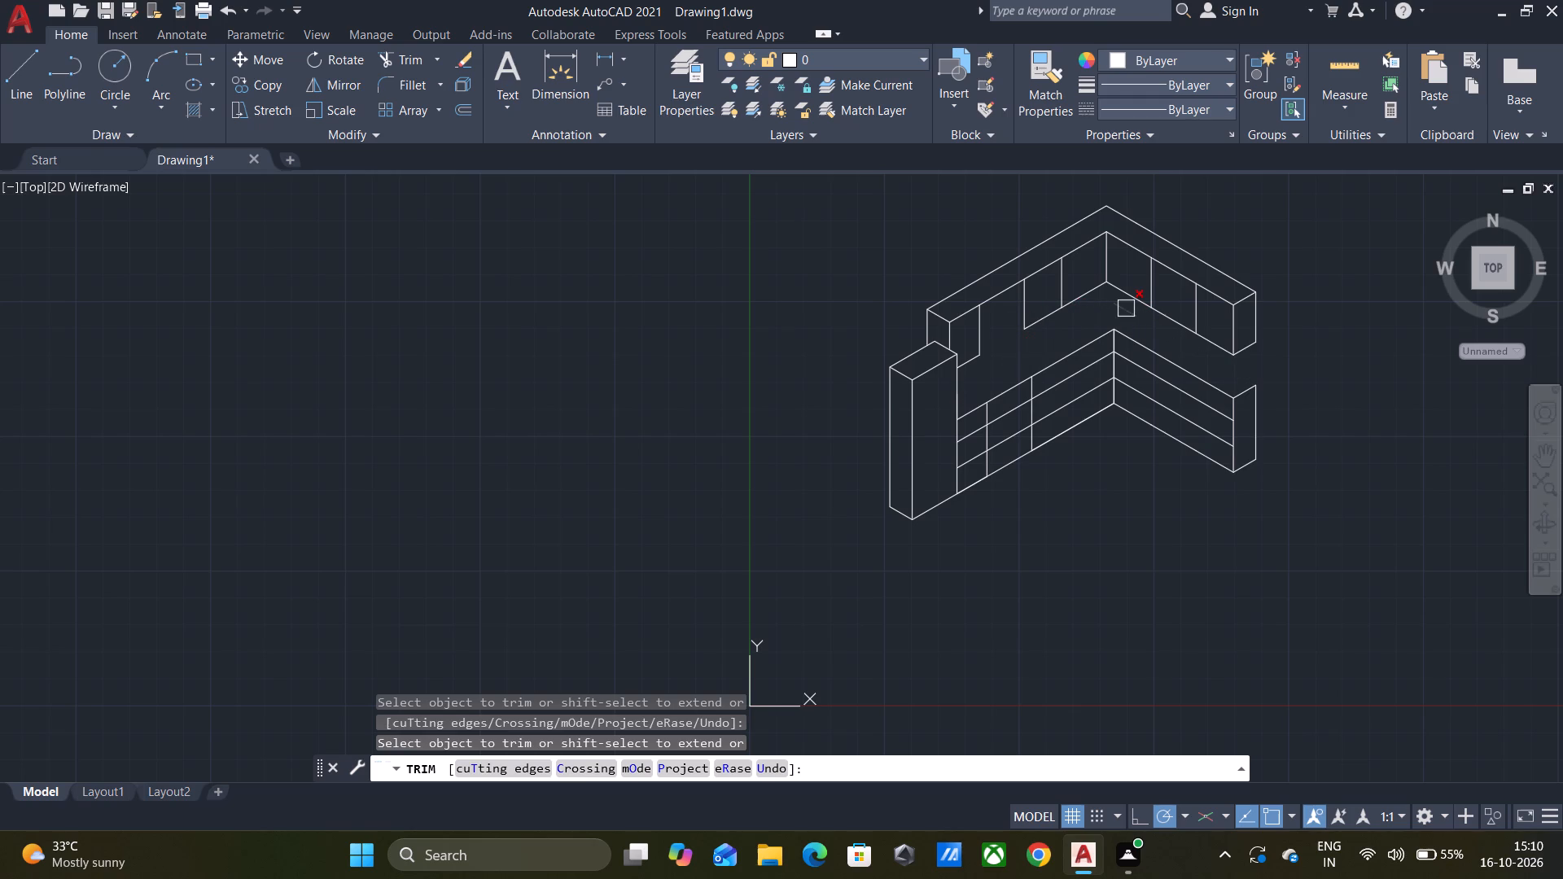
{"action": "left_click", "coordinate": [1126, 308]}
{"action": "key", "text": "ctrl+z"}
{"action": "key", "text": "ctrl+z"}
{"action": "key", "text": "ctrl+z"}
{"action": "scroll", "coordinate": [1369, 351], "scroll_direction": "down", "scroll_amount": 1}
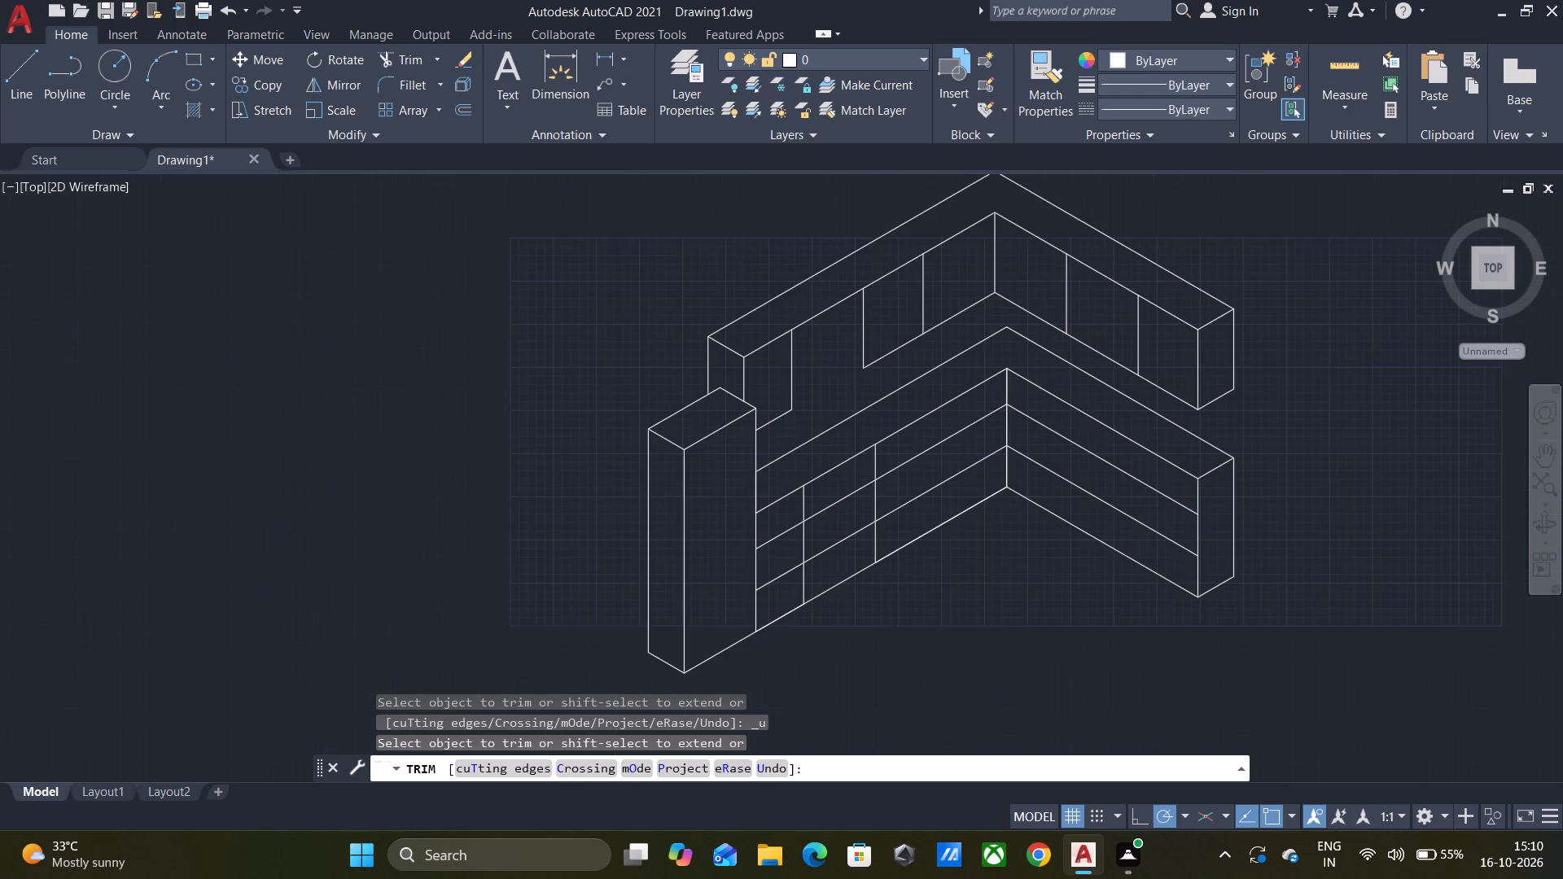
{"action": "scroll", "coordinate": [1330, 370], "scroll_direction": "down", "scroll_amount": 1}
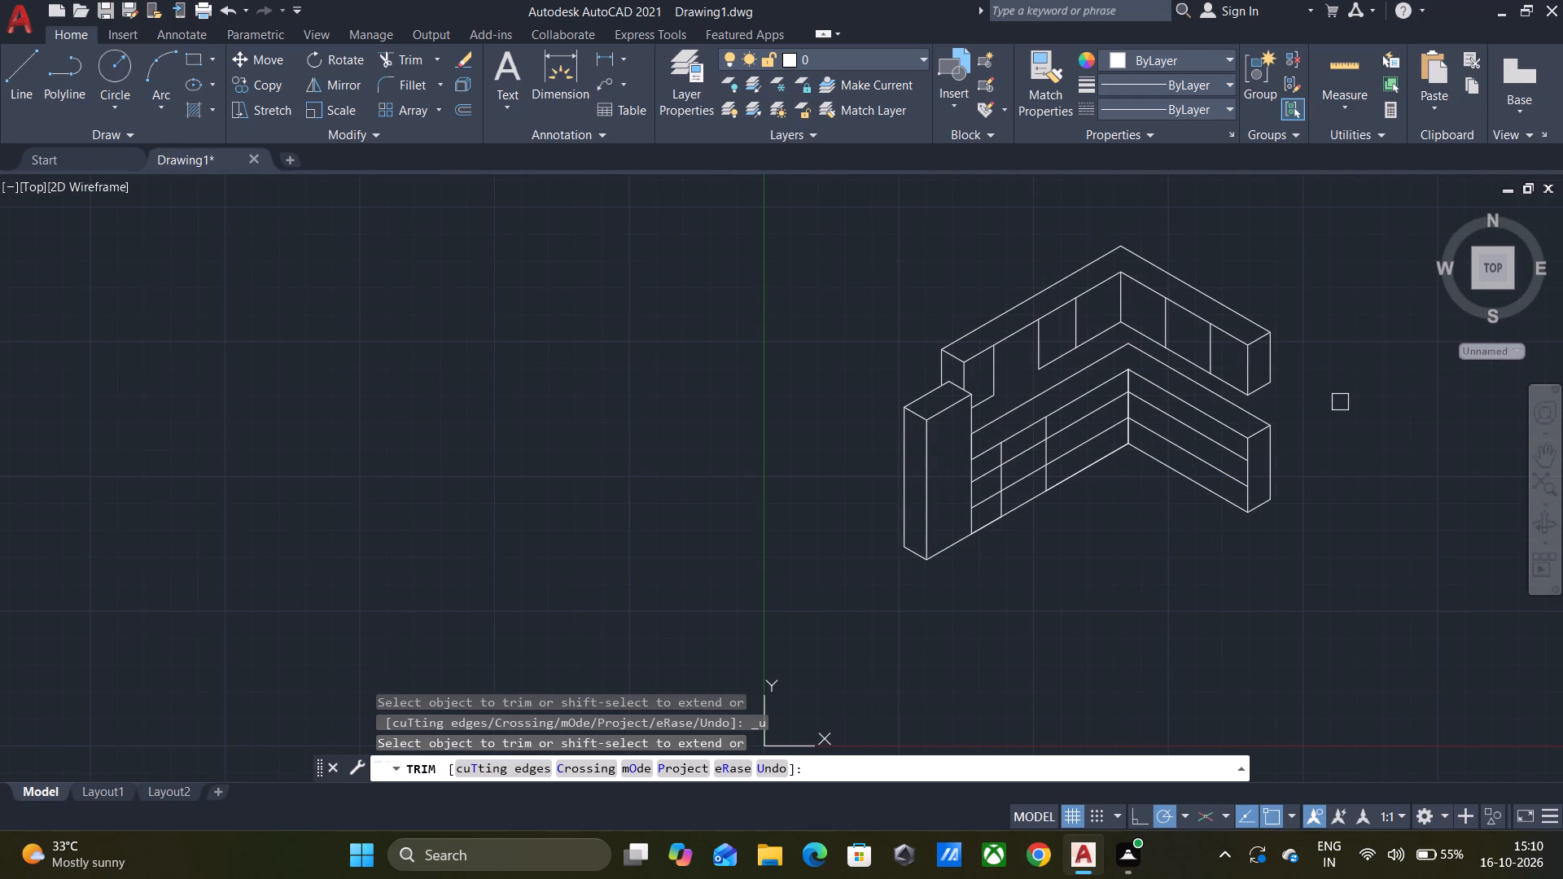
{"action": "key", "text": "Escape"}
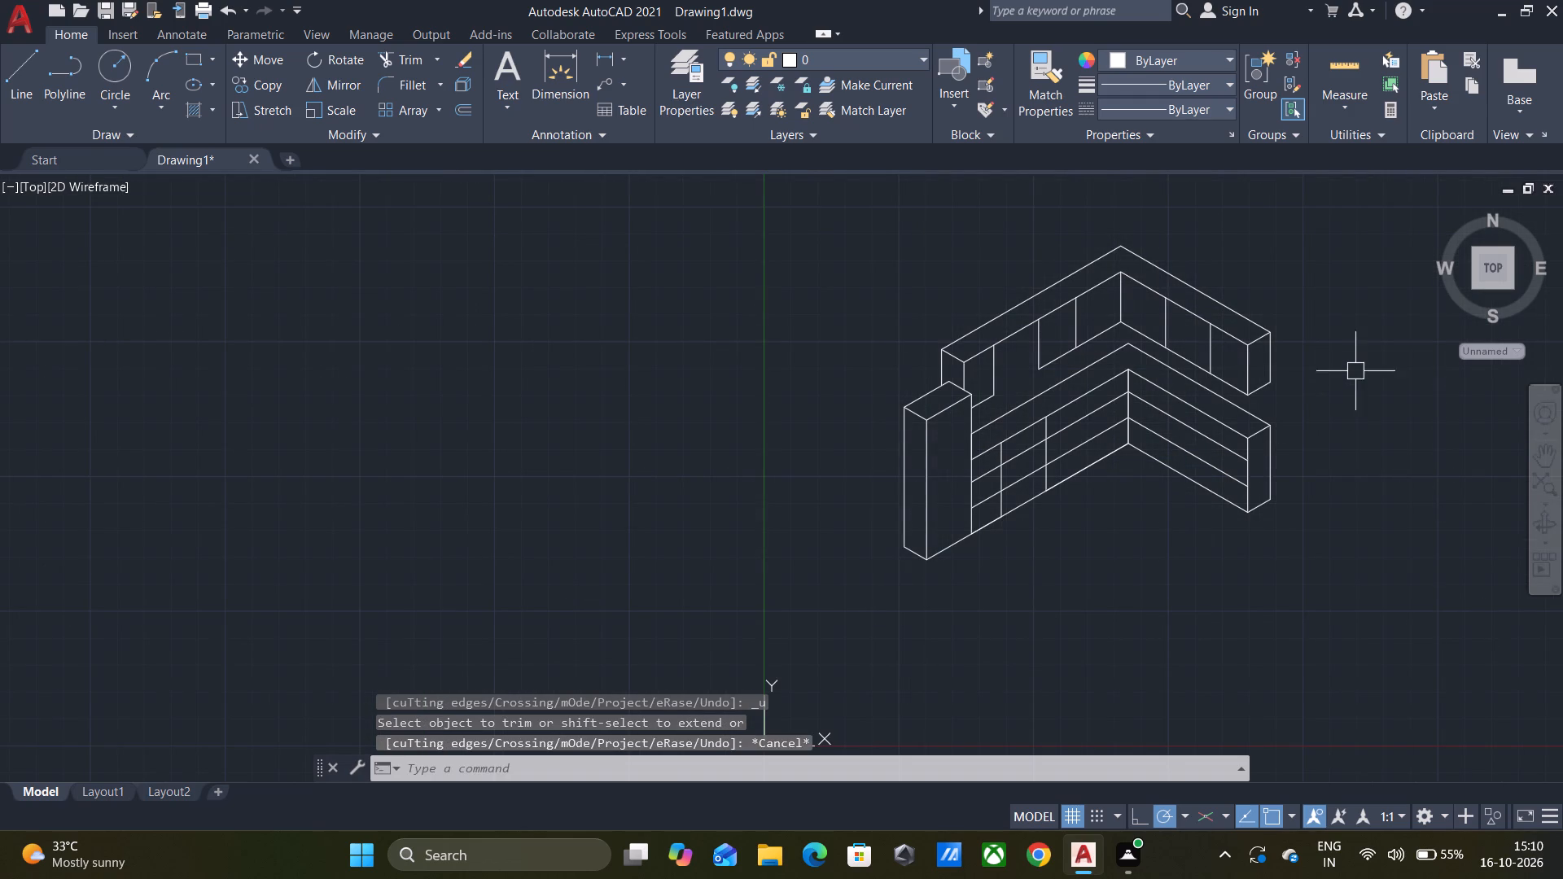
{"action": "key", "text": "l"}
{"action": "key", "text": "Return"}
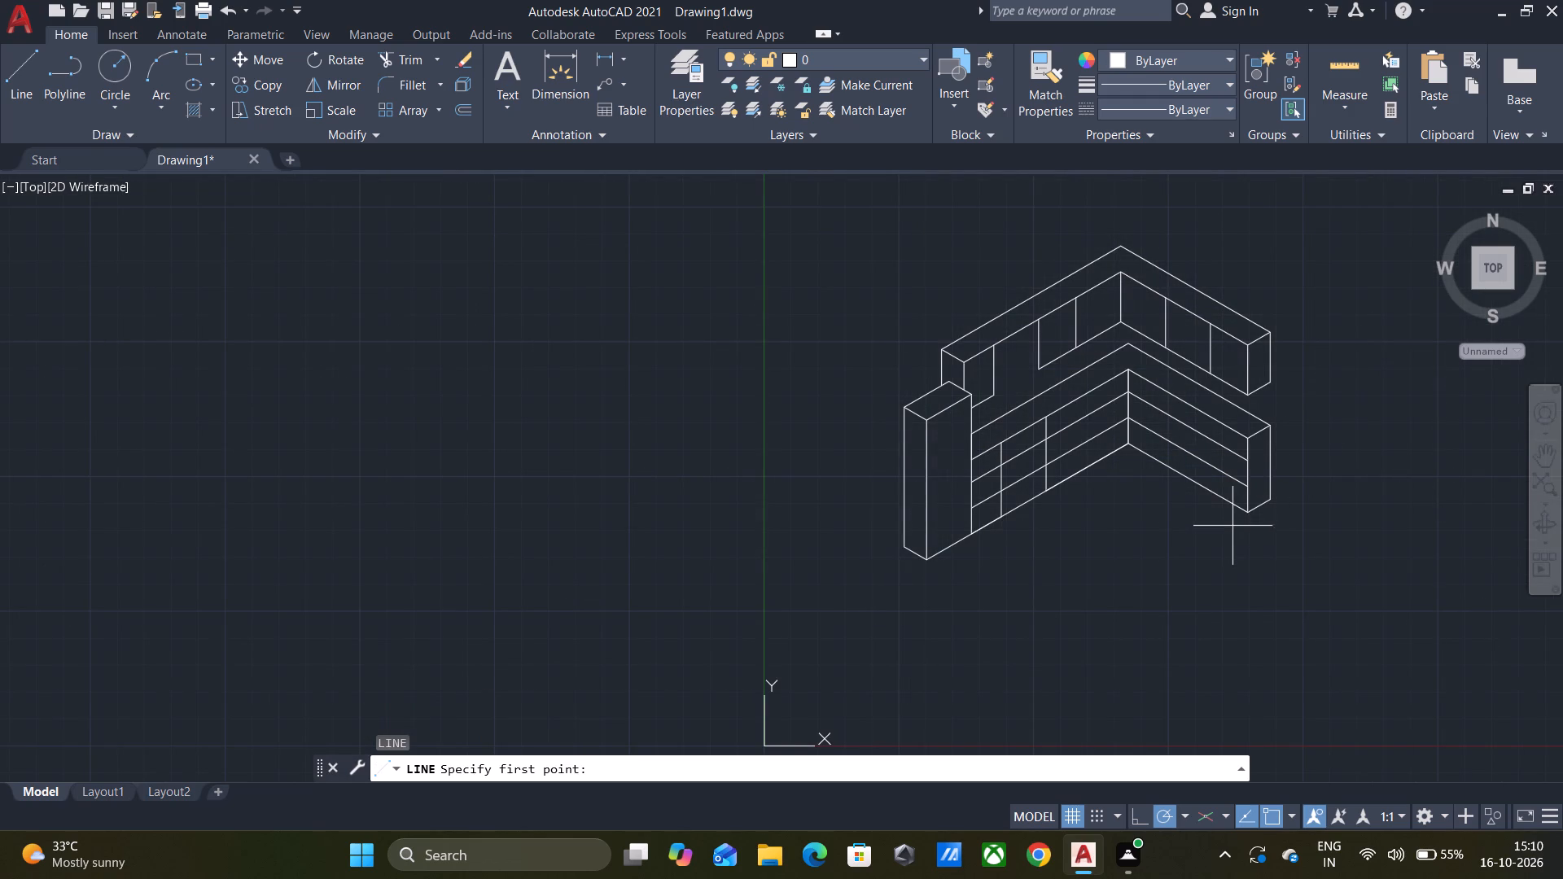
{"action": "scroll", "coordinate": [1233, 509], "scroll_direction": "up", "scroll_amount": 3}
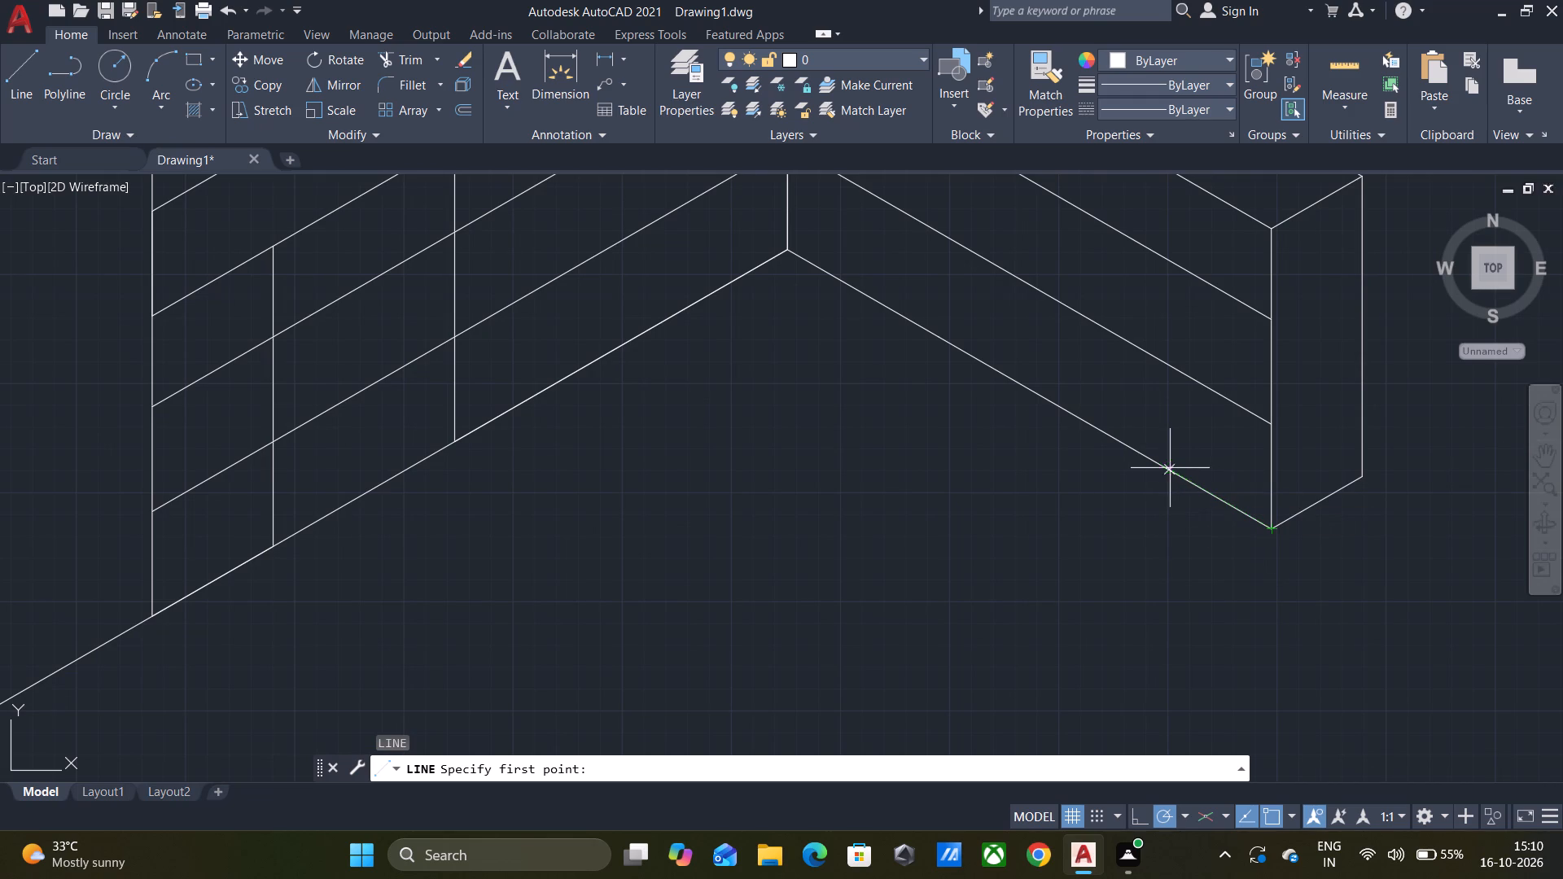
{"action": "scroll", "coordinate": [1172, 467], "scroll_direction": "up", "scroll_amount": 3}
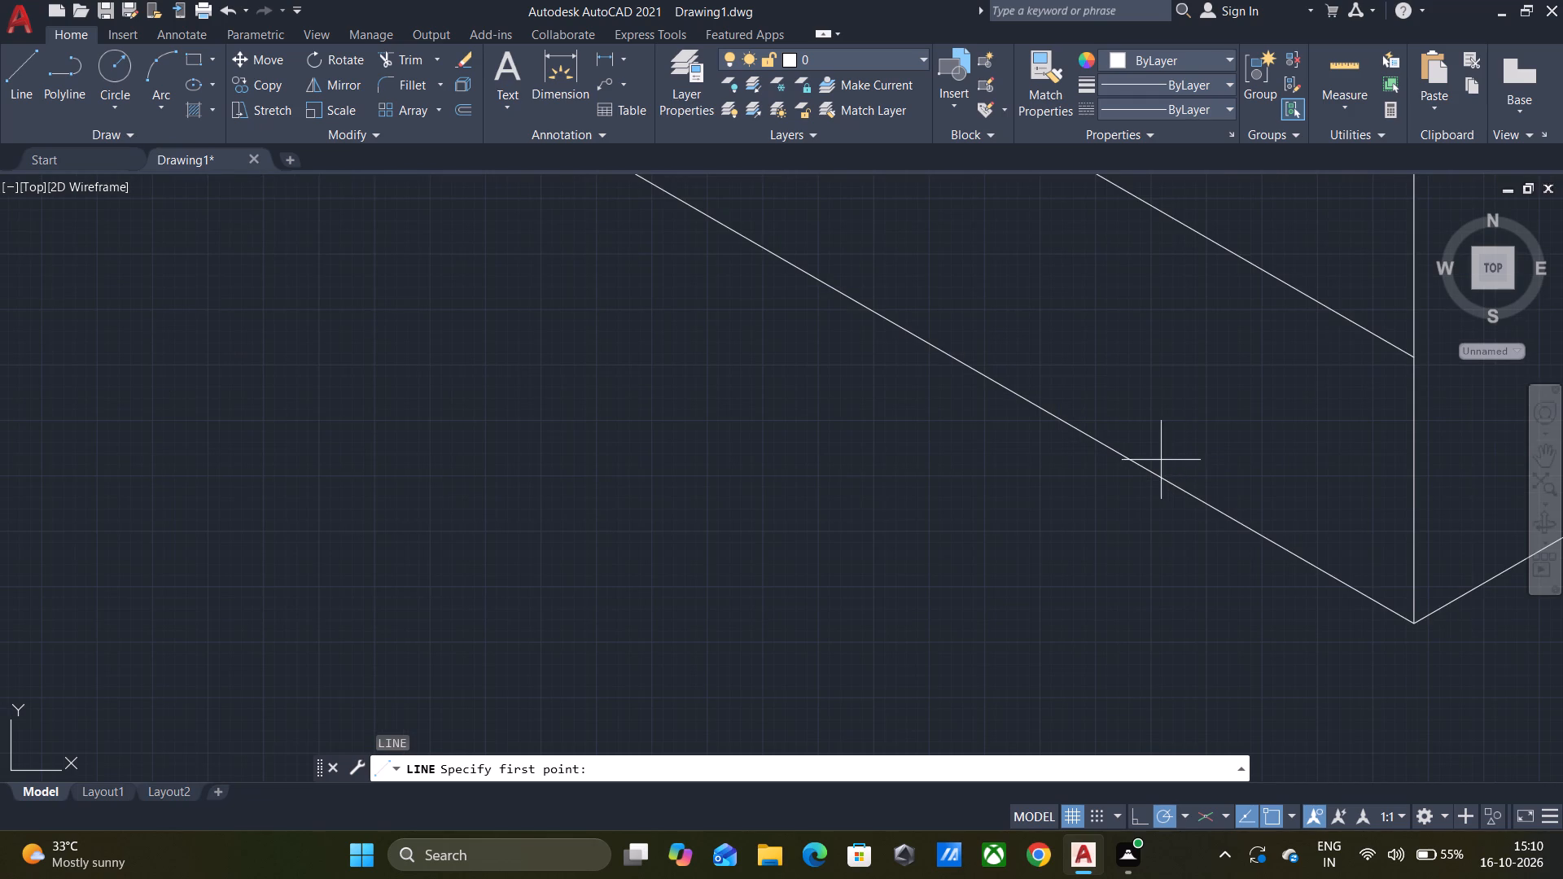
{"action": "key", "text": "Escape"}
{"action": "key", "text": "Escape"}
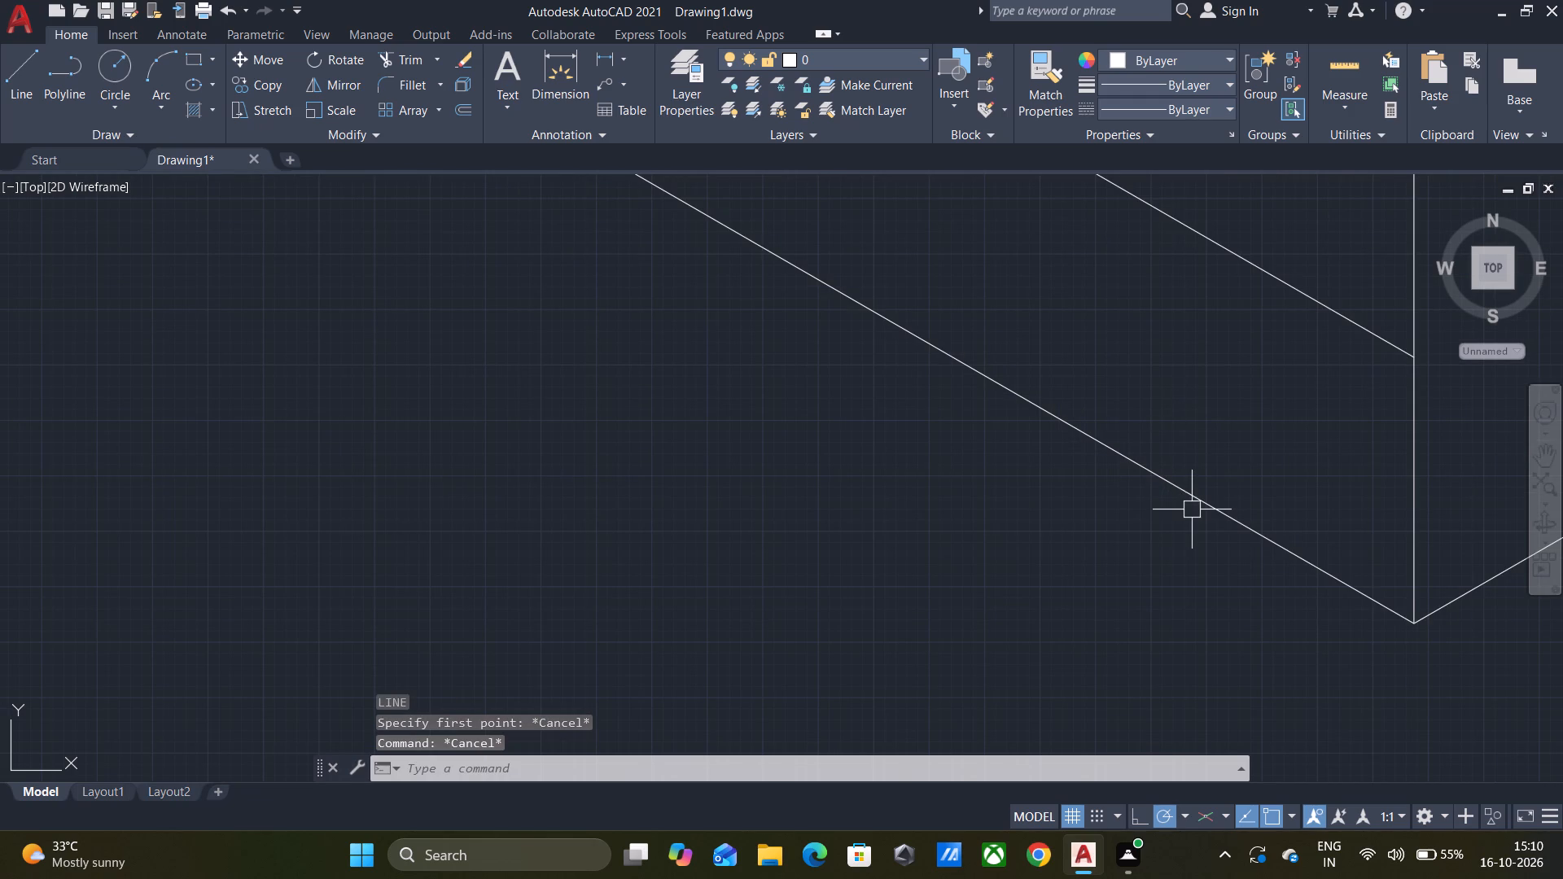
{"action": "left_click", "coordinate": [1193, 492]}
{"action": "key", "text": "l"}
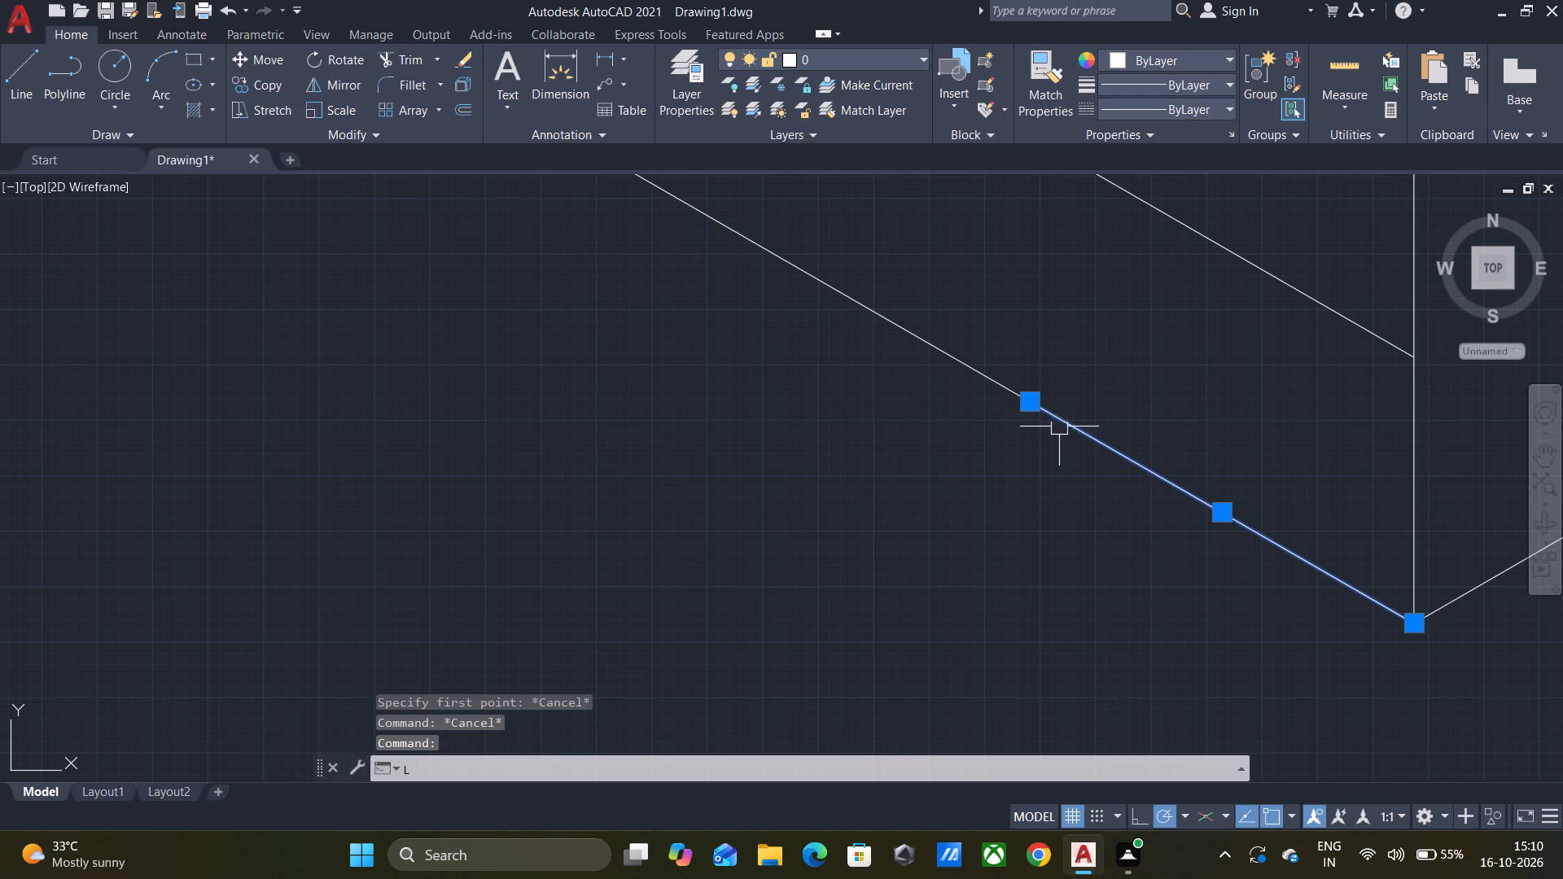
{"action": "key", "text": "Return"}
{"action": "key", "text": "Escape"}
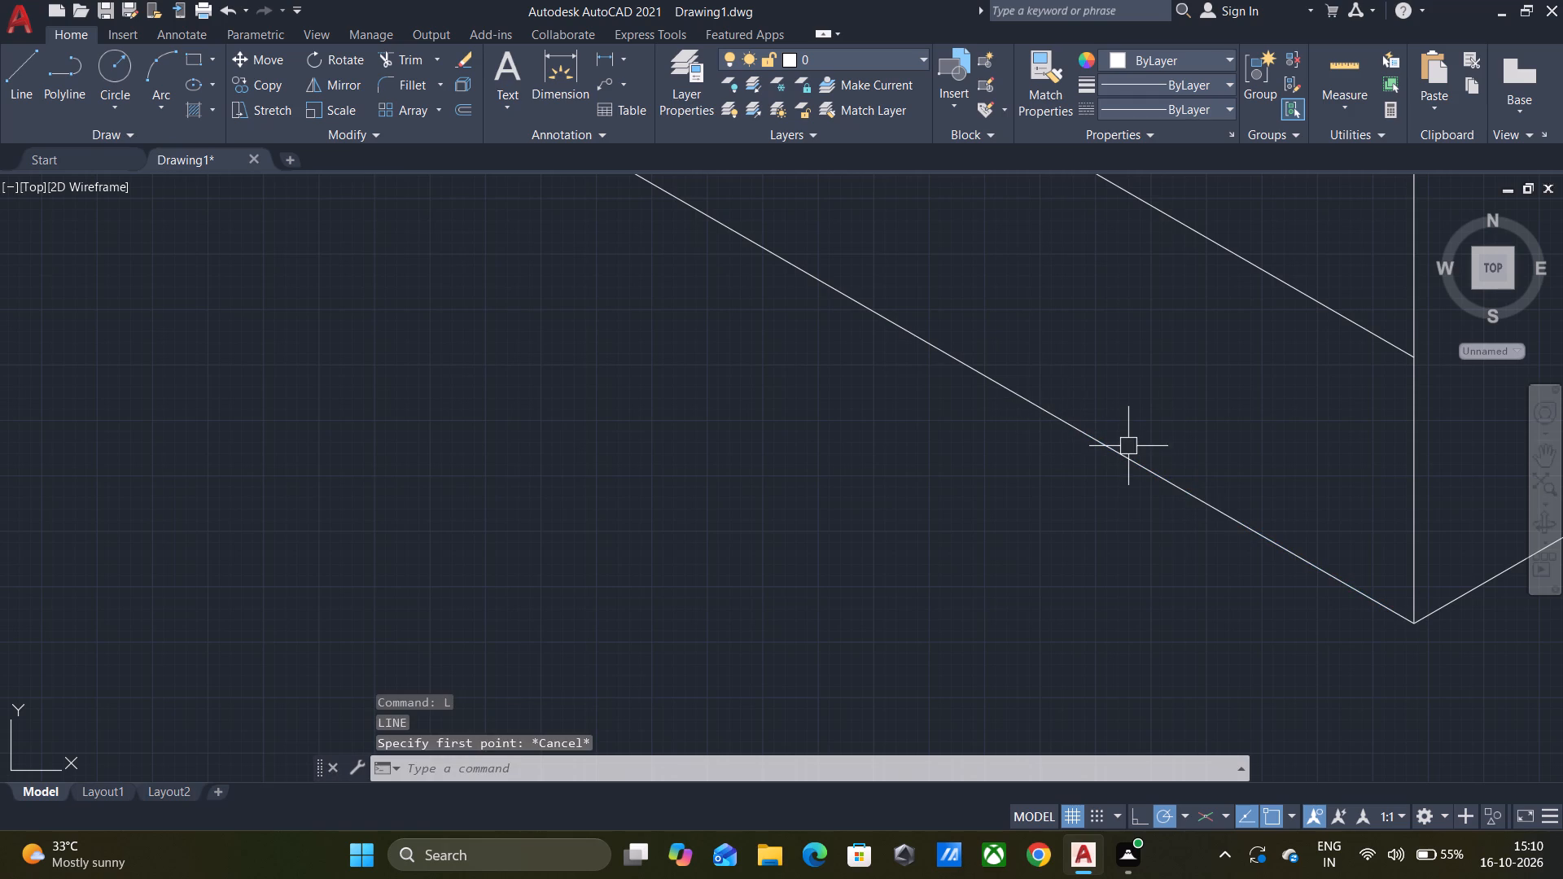
Draw an 860 mm vertical line up from the inner endpoint of the base-edge segment at the lower row's open end.
{"action": "left_click", "coordinate": [1120, 457]}
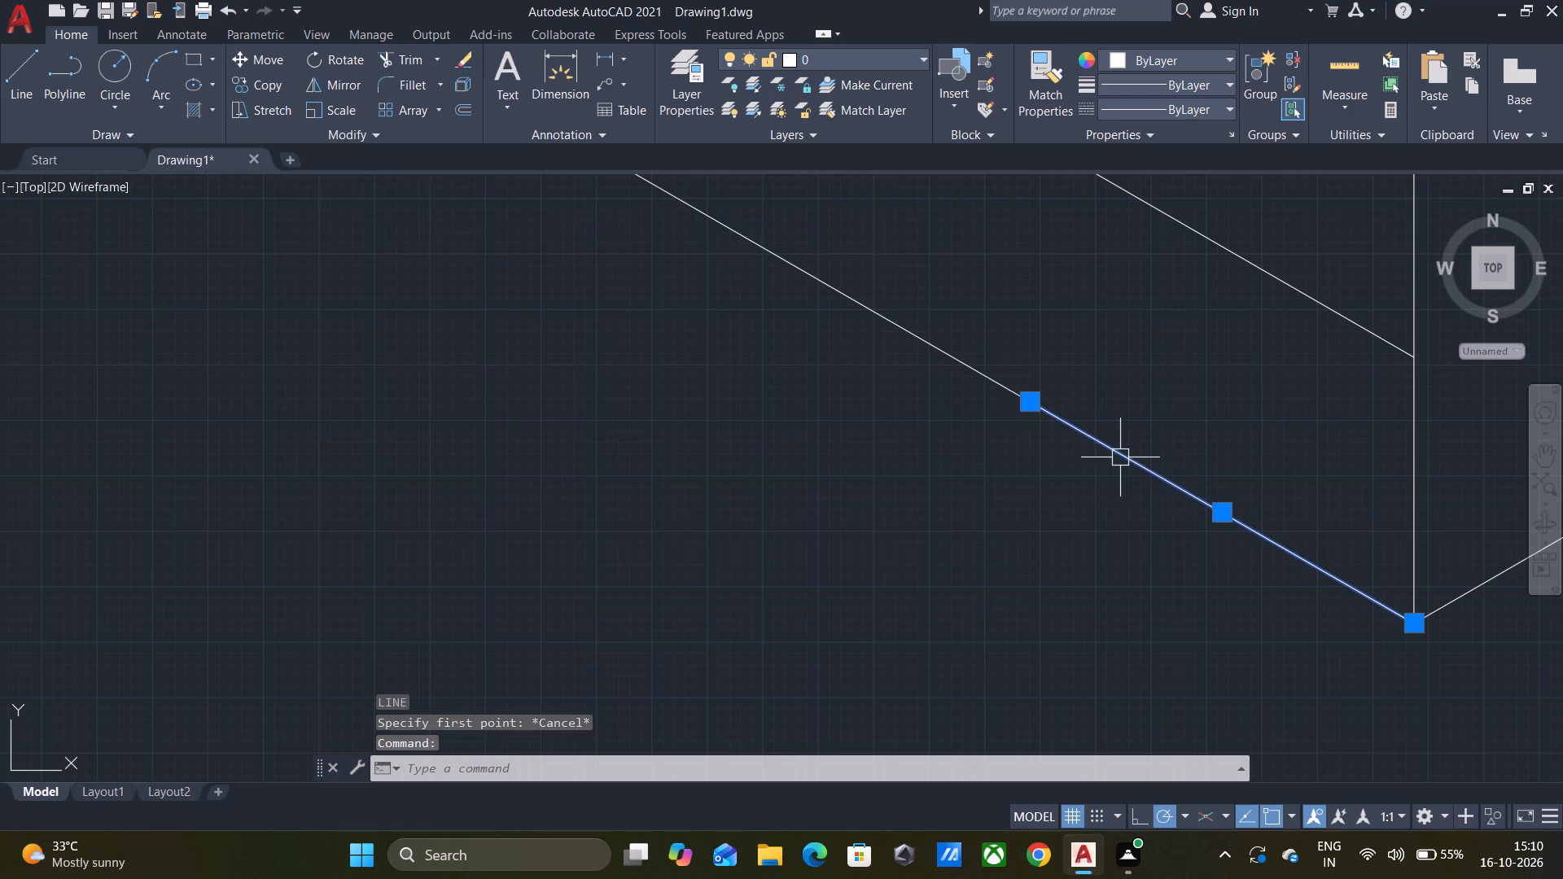
{"action": "scroll", "coordinate": [1041, 391], "scroll_direction": "up", "scroll_amount": 6}
{"action": "middle_click_drag", "start_coordinate": [974, 561], "coordinate": [979, 561]}
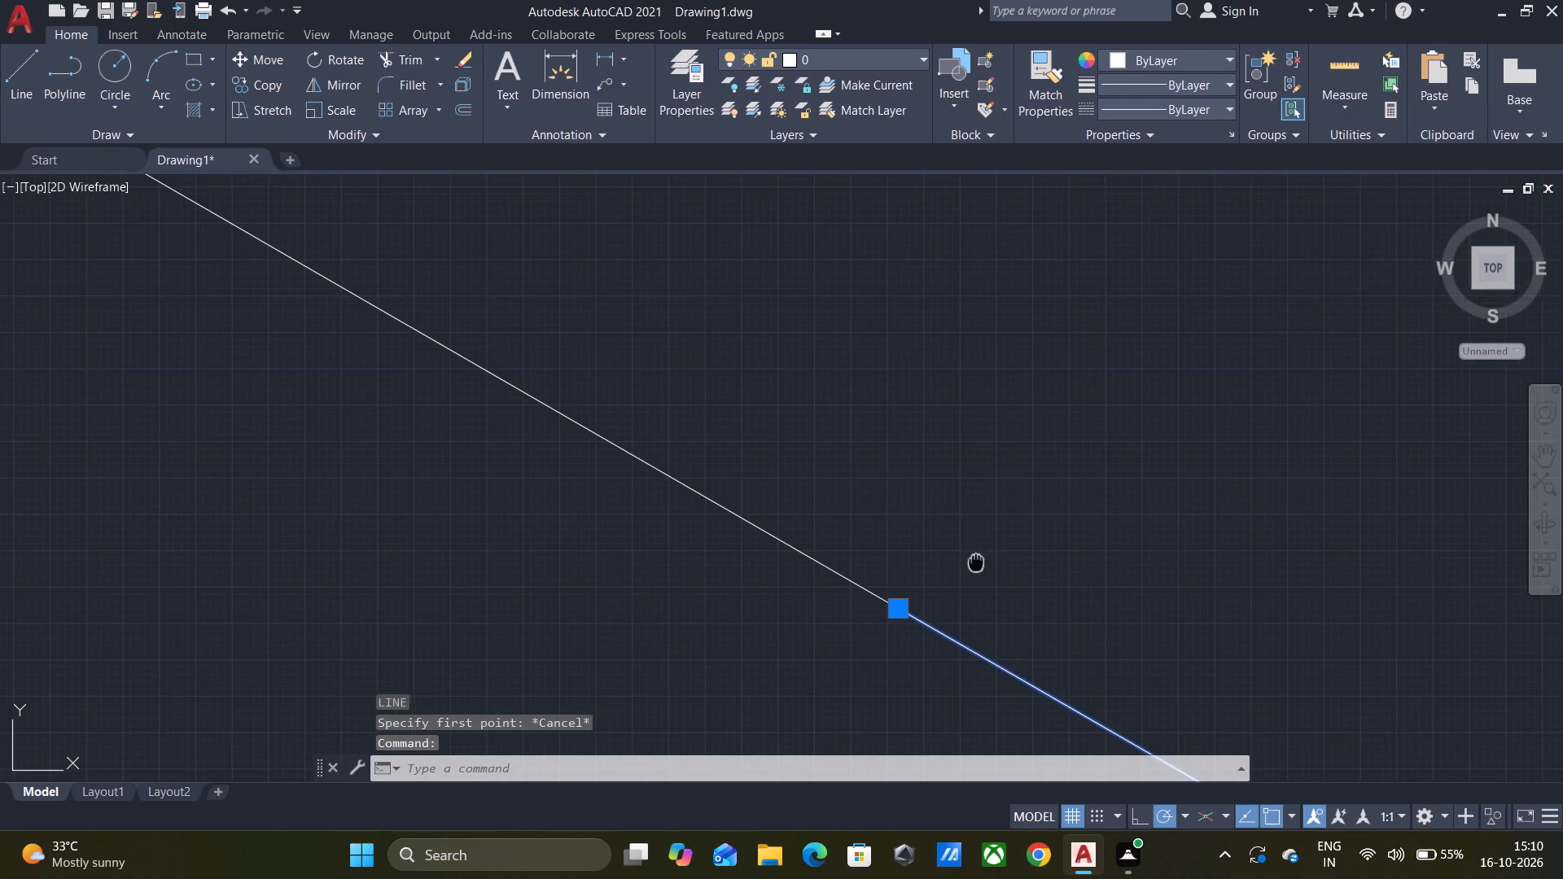
{"action": "middle_click_drag", "start_coordinate": [979, 561], "coordinate": [1170, 349]}
{"action": "scroll", "coordinate": [1069, 370], "scroll_direction": "up", "scroll_amount": 4}
{"action": "middle_click_drag", "start_coordinate": [1193, 461], "coordinate": [1159, 418]}
{"action": "key", "text": "l"}
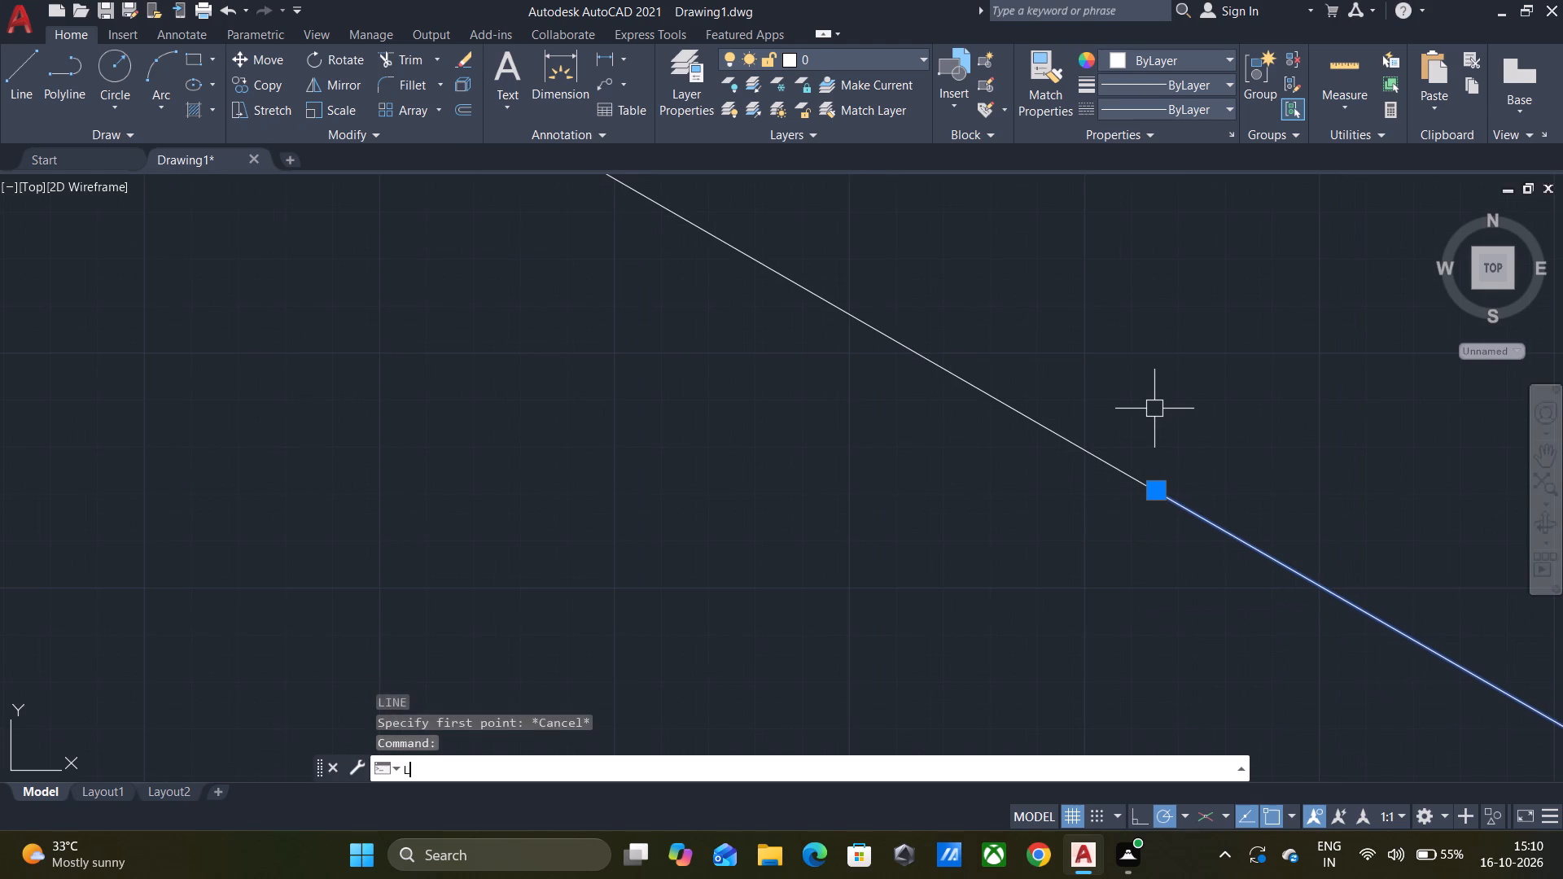
{"action": "key", "text": "Return"}
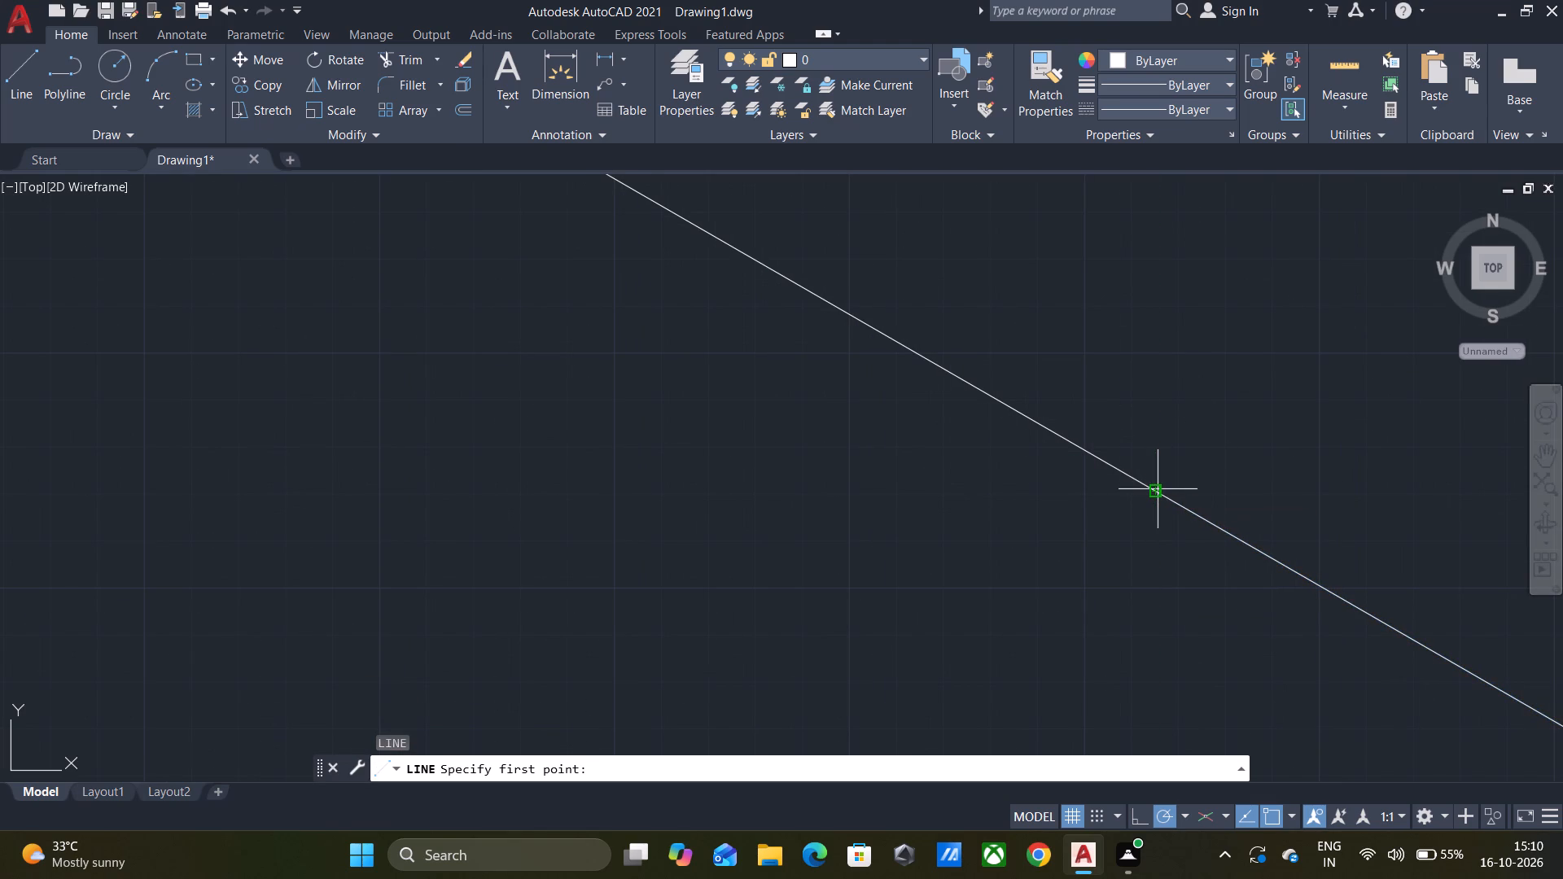
{"action": "left_click", "coordinate": [1158, 489]}
{"action": "scroll", "coordinate": [1179, 374], "scroll_direction": "down", "scroll_amount": 2}
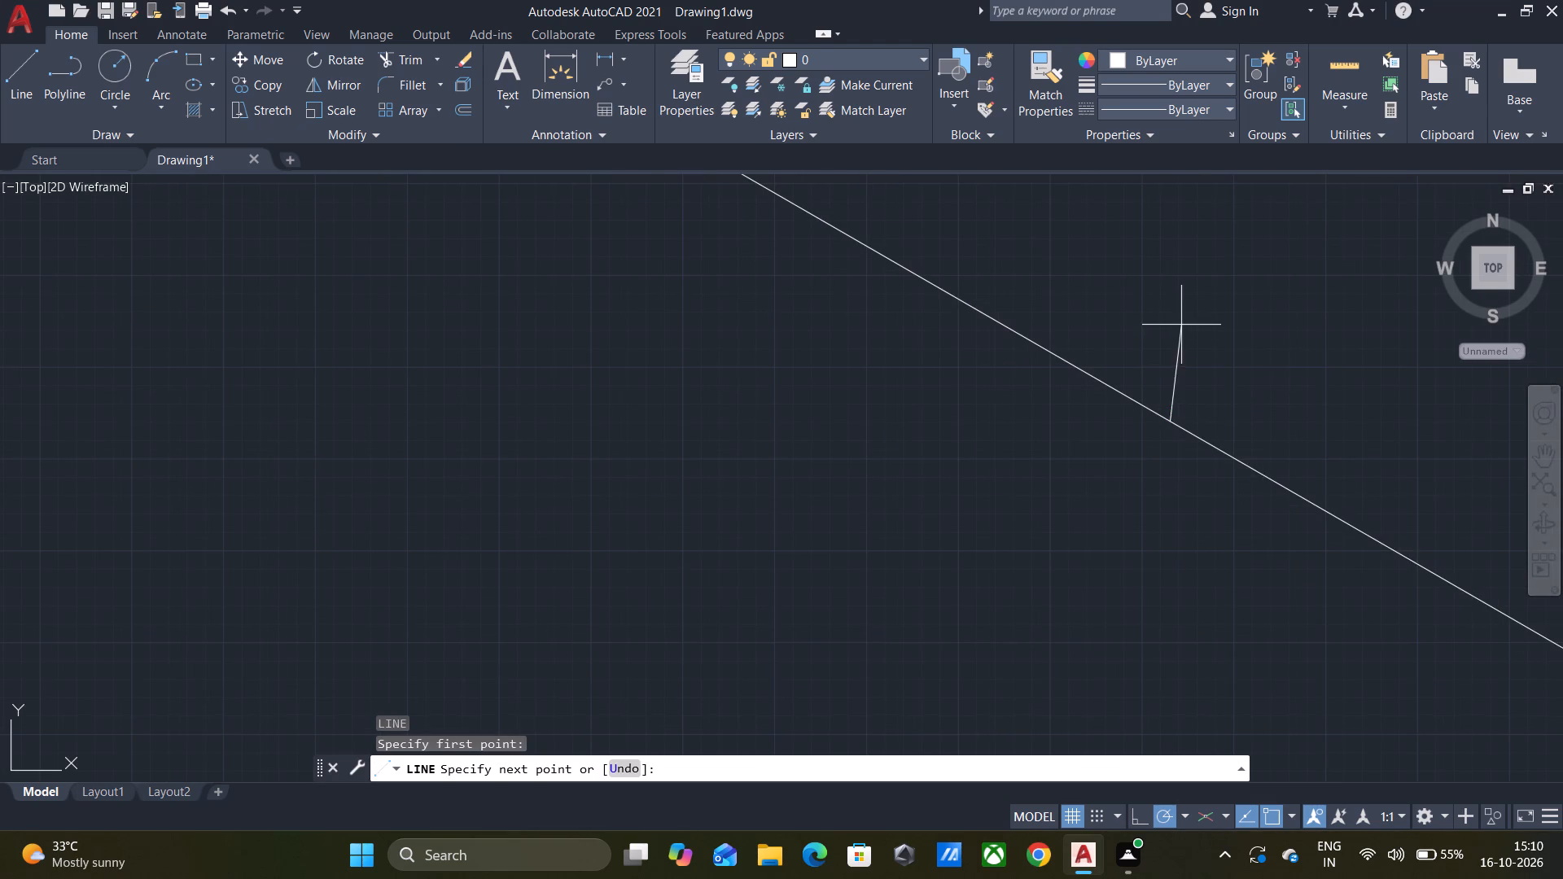
{"action": "middle_click_drag", "start_coordinate": [1174, 308], "coordinate": [1151, 540]}
{"action": "scroll", "coordinate": [1138, 516], "scroll_direction": "down", "scroll_amount": 4}
{"action": "scroll", "coordinate": [1143, 426], "scroll_direction": "down", "scroll_amount": 2}
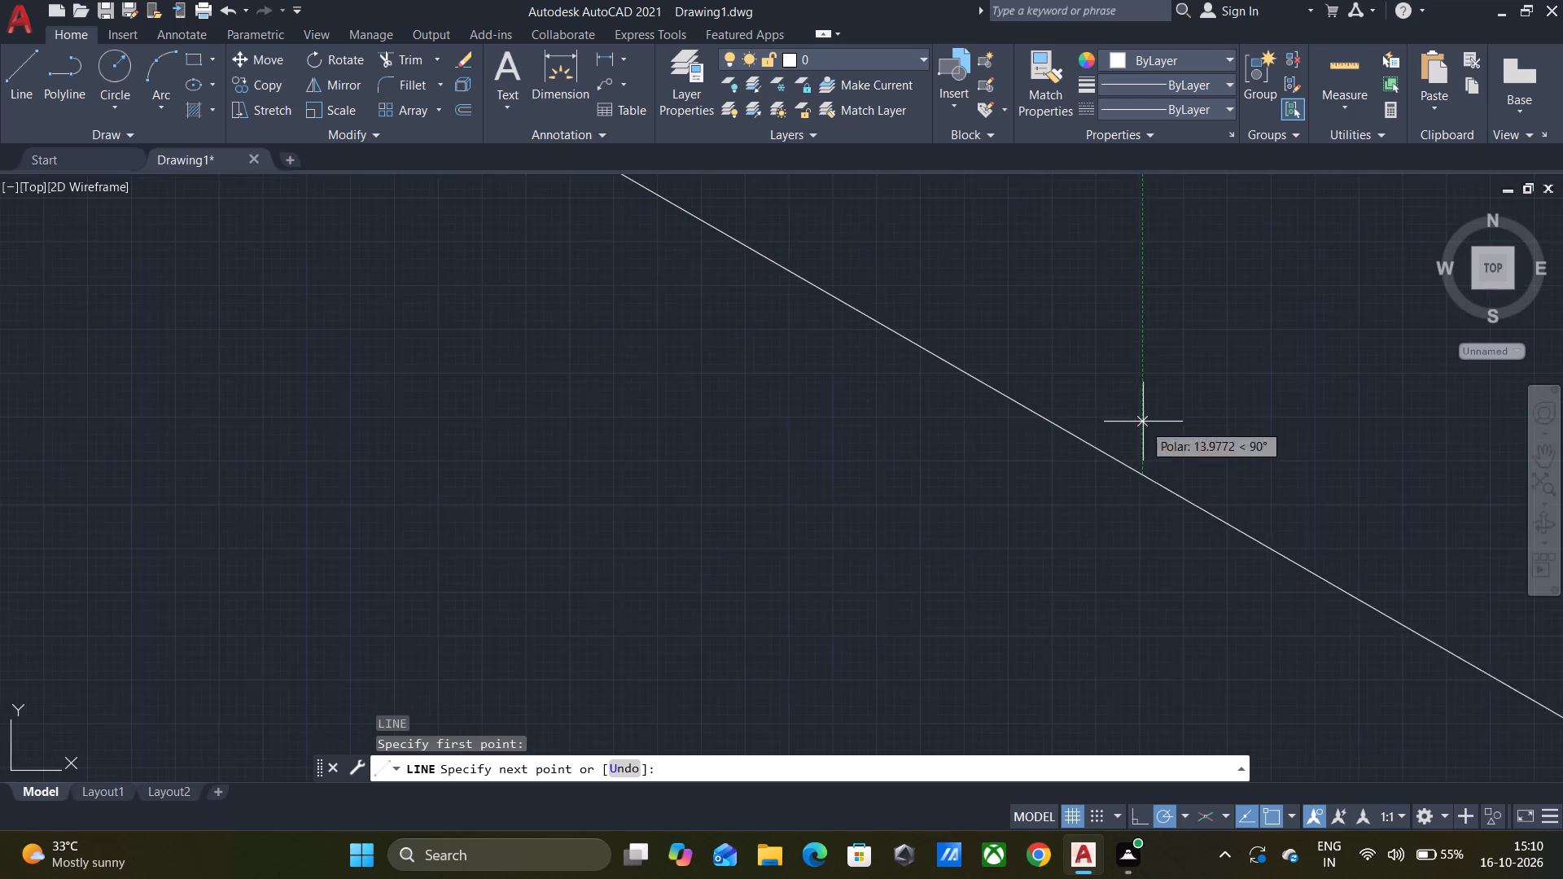
{"action": "scroll", "coordinate": [1142, 411], "scroll_direction": "down", "scroll_amount": 4}
{"action": "middle_click_drag", "start_coordinate": [1142, 395], "coordinate": [1127, 620]}
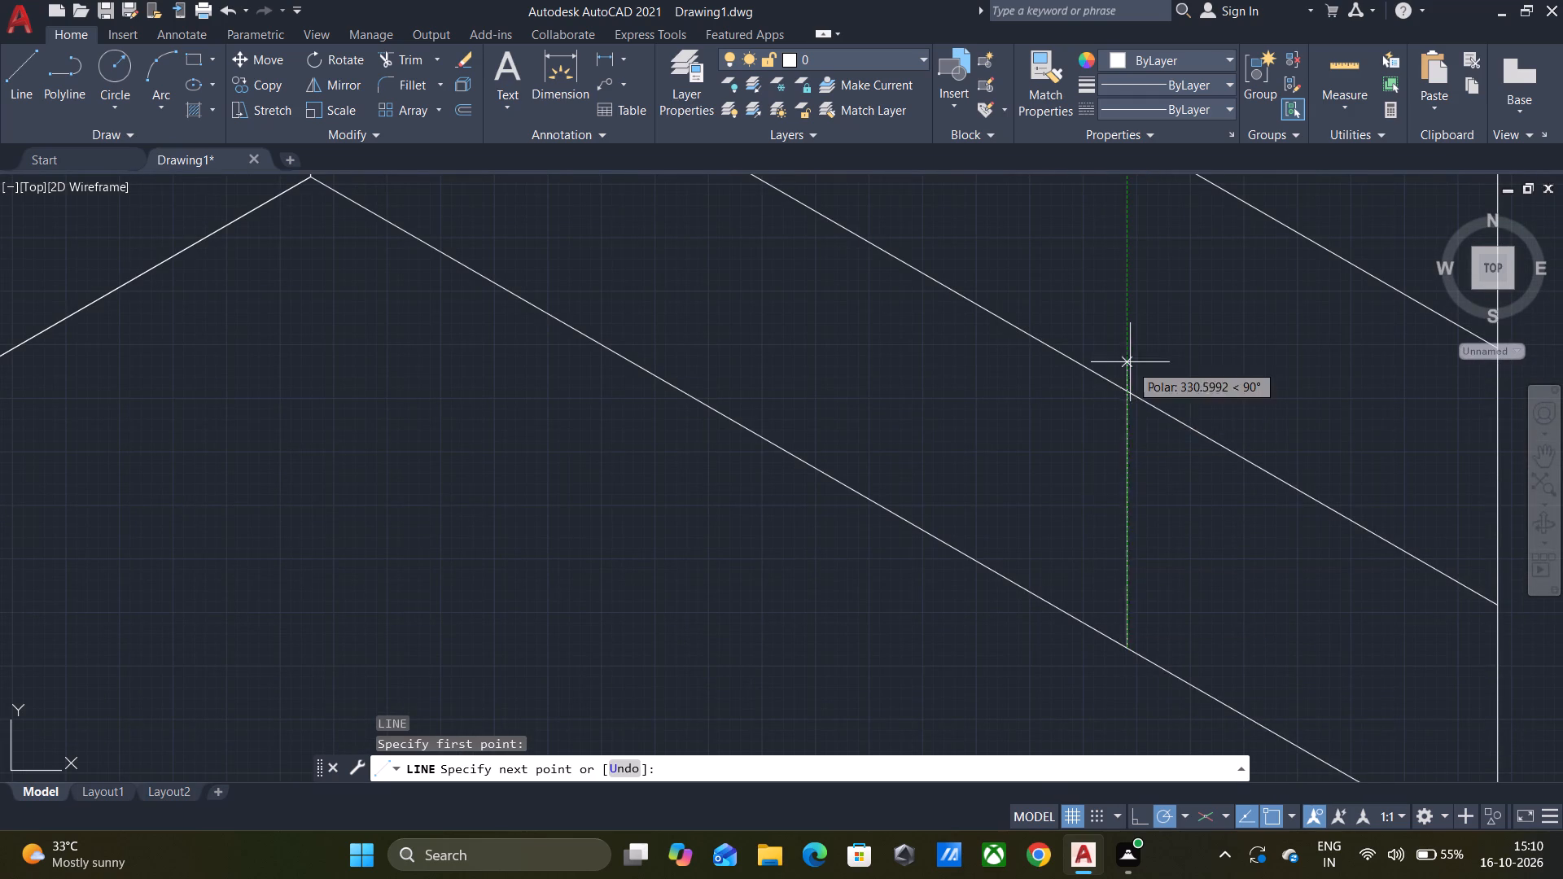
{"action": "middle_click_drag", "start_coordinate": [1131, 361], "coordinate": [1102, 694]}
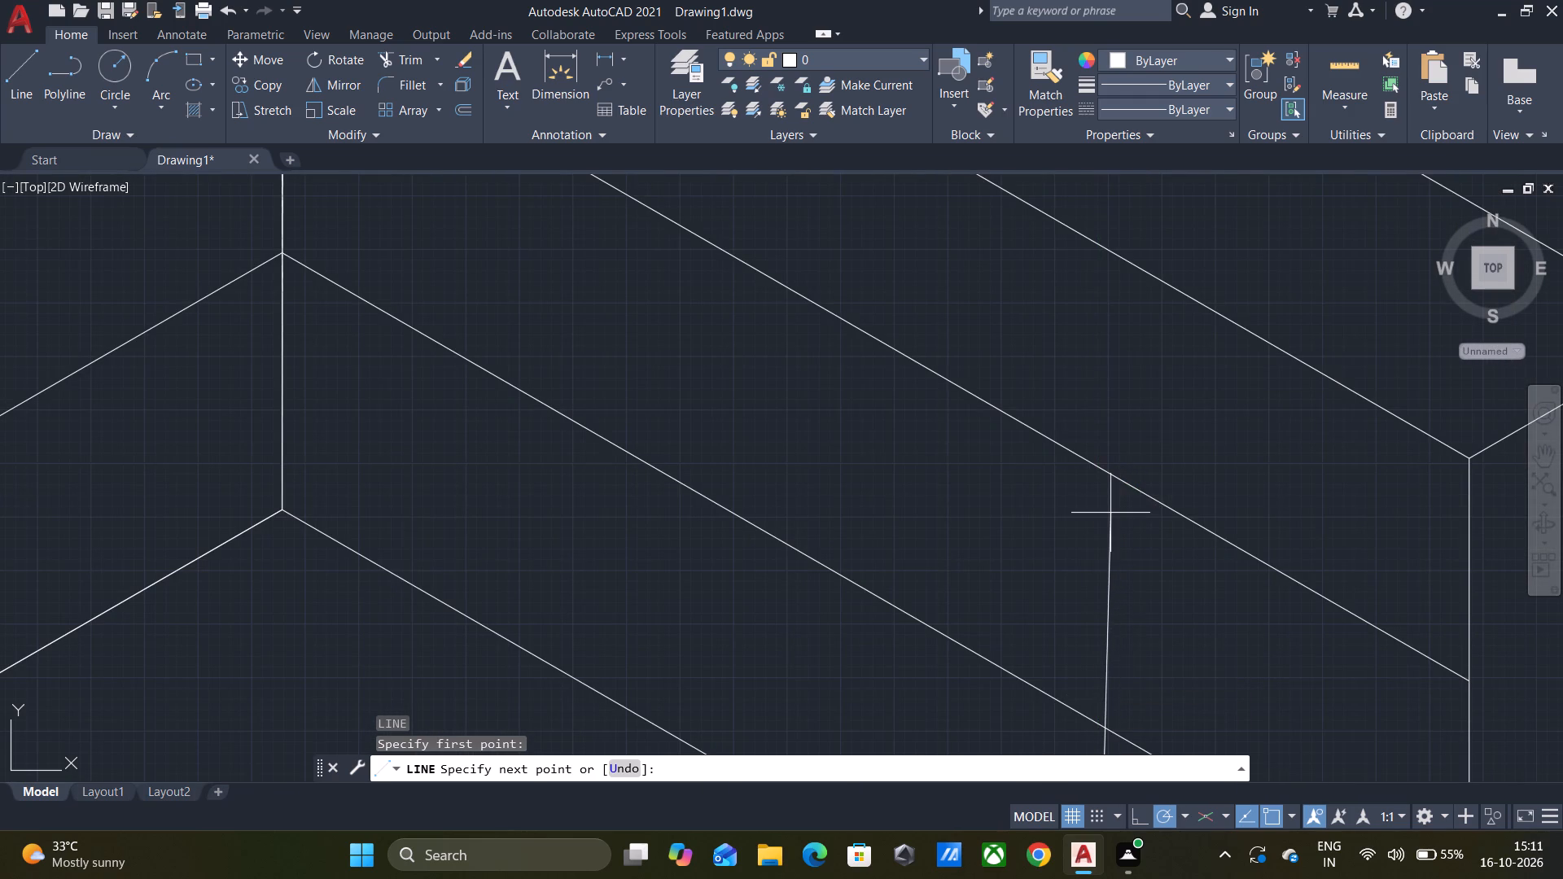
{"action": "scroll", "coordinate": [1075, 399], "scroll_direction": "down", "scroll_amount": 1}
{"action": "middle_click_drag", "start_coordinate": [1075, 400], "coordinate": [1093, 582]}
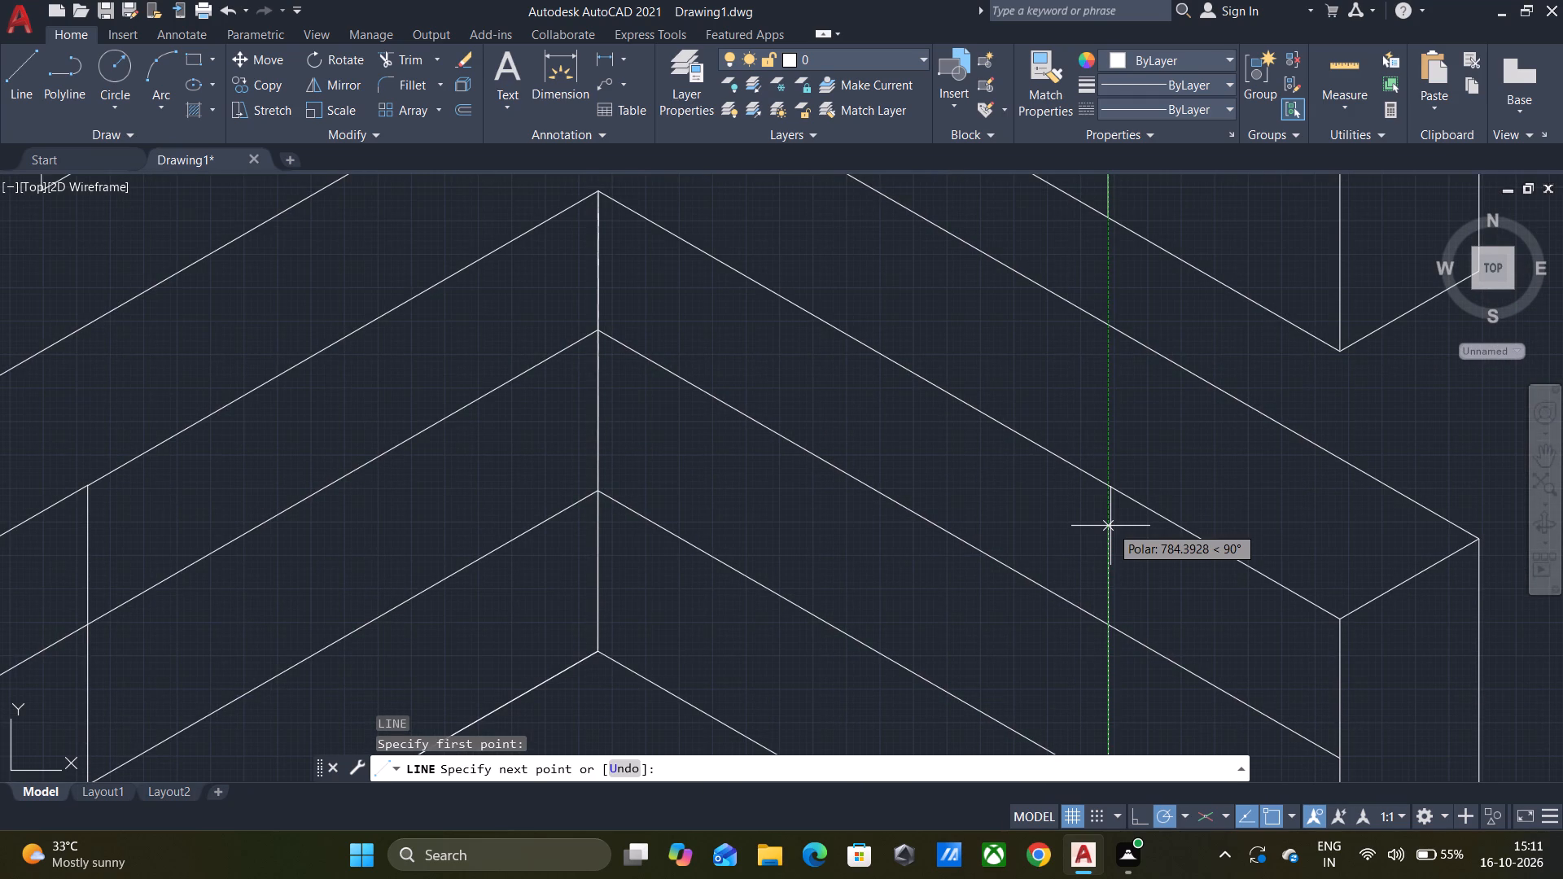
{"action": "type", "text": "860"}
{"action": "key", "text": "Return"}
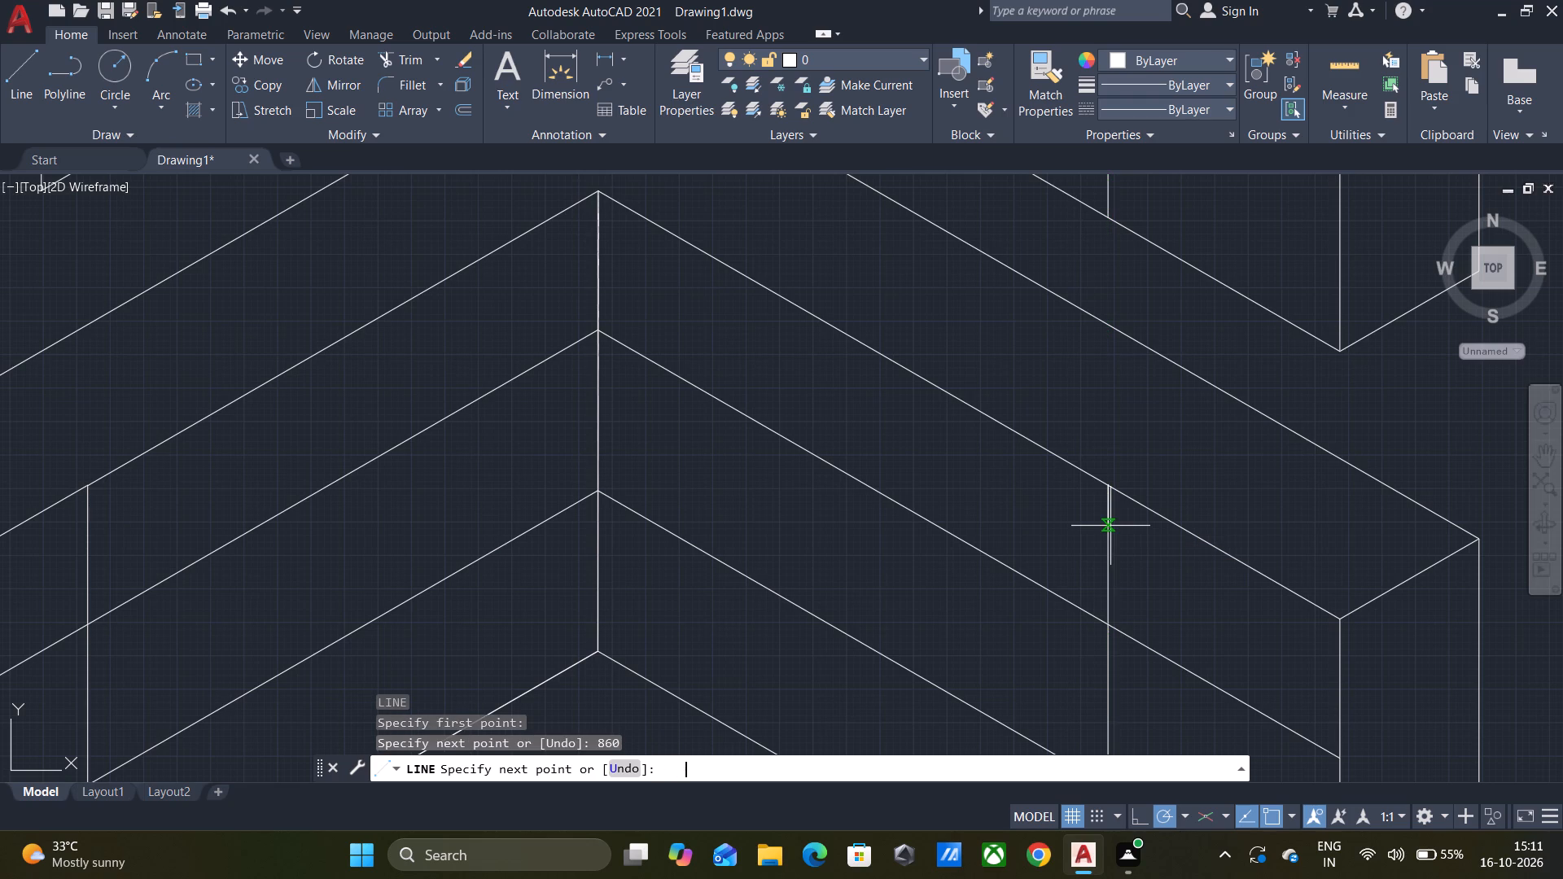
{"action": "key", "text": "space"}
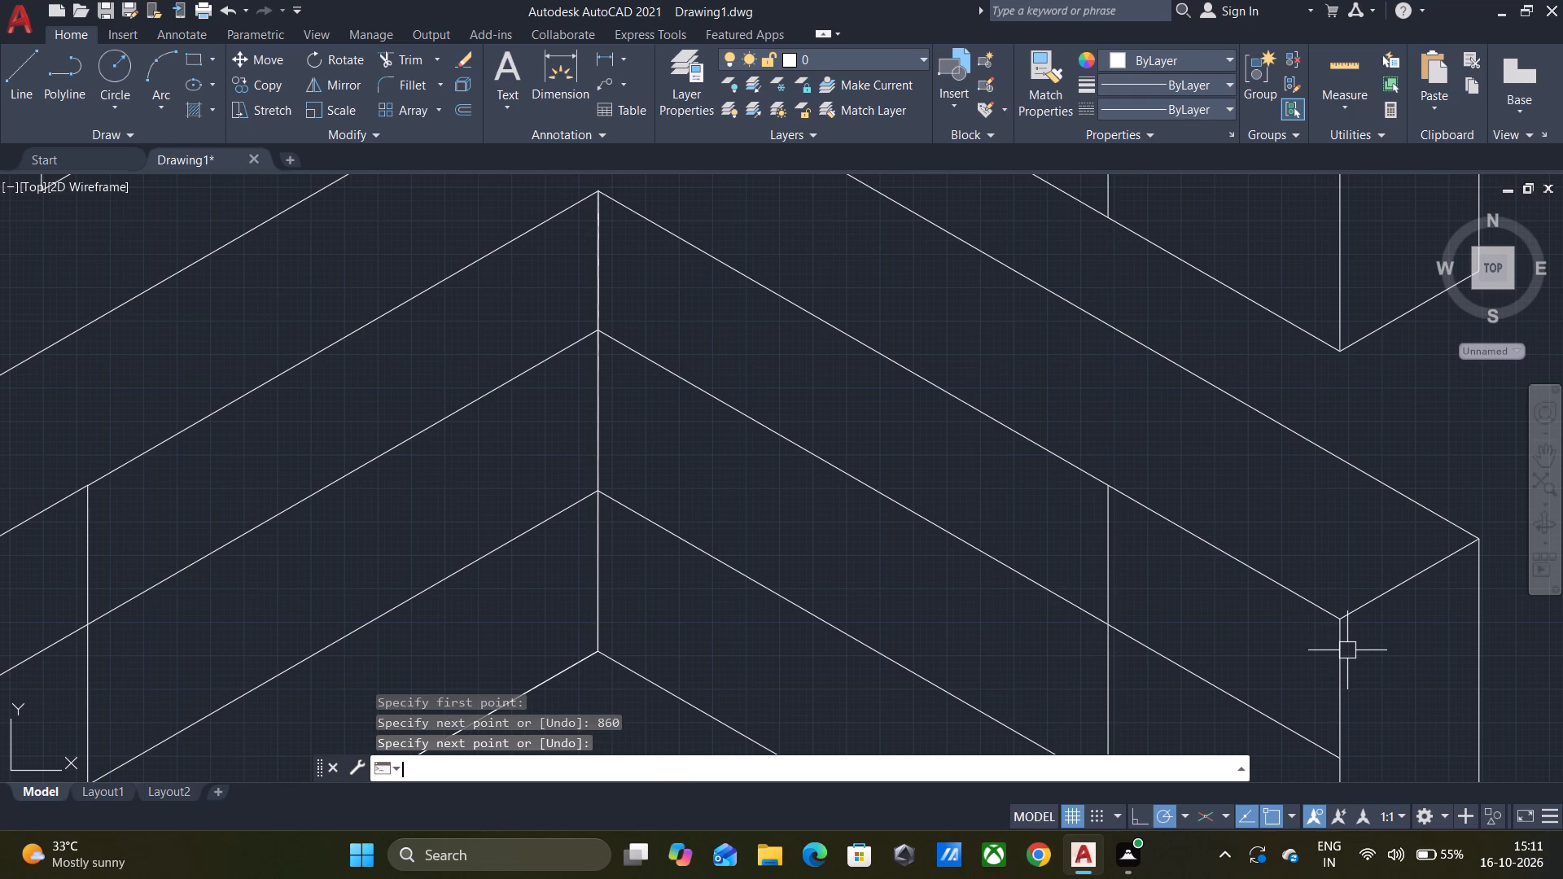
Draw a 600 mm line along the base edge from the new divider's foot toward the lower row's inside corner.
{"action": "scroll", "coordinate": [1093, 444], "scroll_direction": "up", "scroll_amount": 3}
{"action": "middle_click_drag", "start_coordinate": [1194, 453], "coordinate": [1199, 433]}
{"action": "scroll", "coordinate": [1210, 427], "scroll_direction": "down", "scroll_amount": 5}
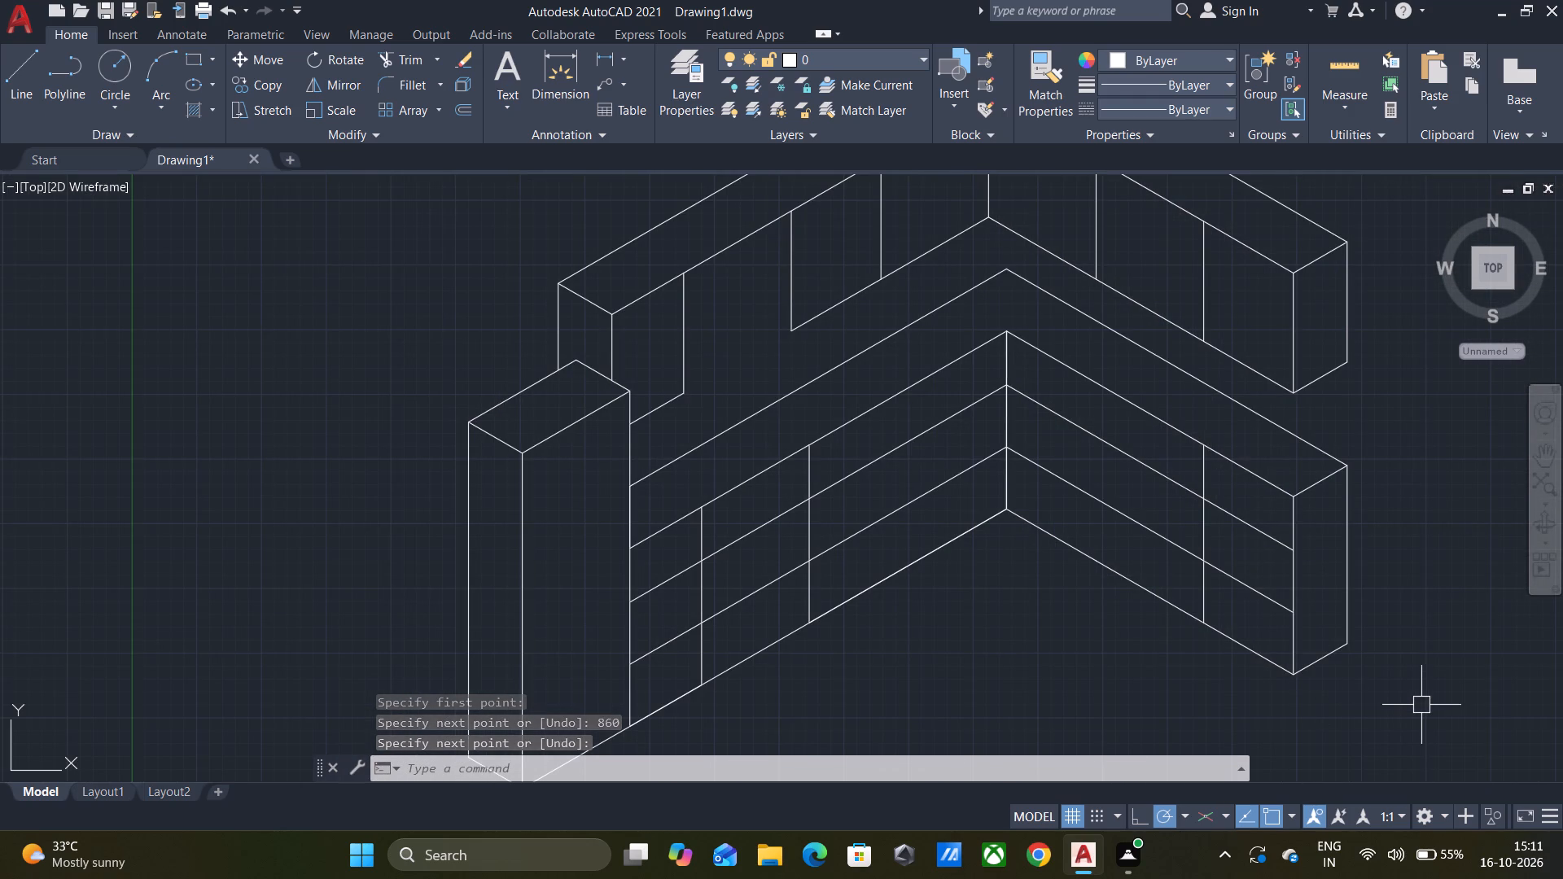
{"action": "key", "text": "l"}
{"action": "key", "text": "Return"}
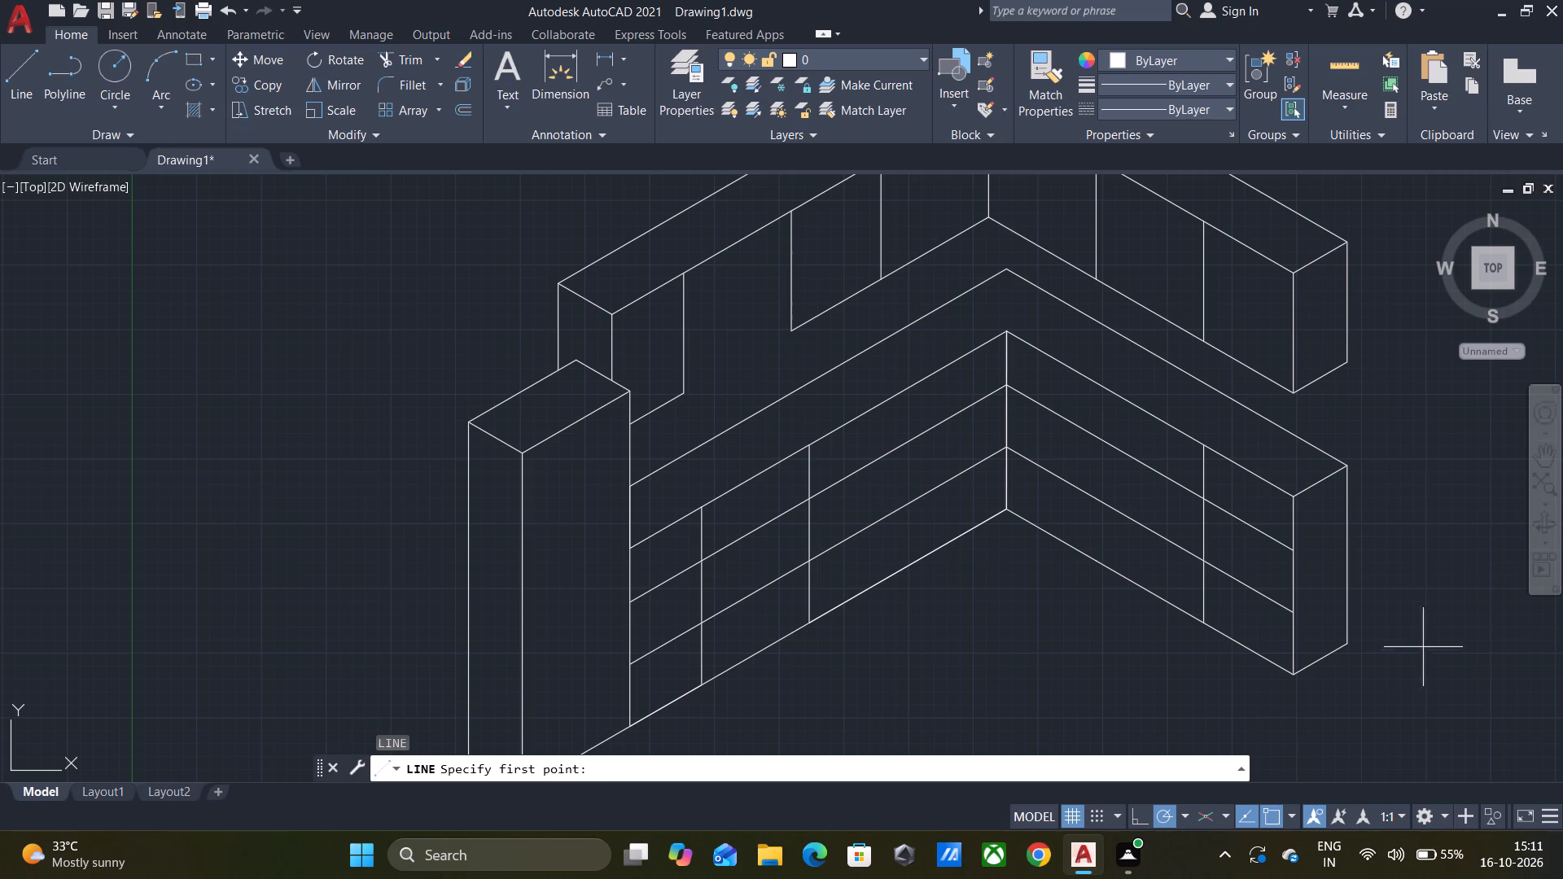
{"action": "left_click", "coordinate": [1201, 623]}
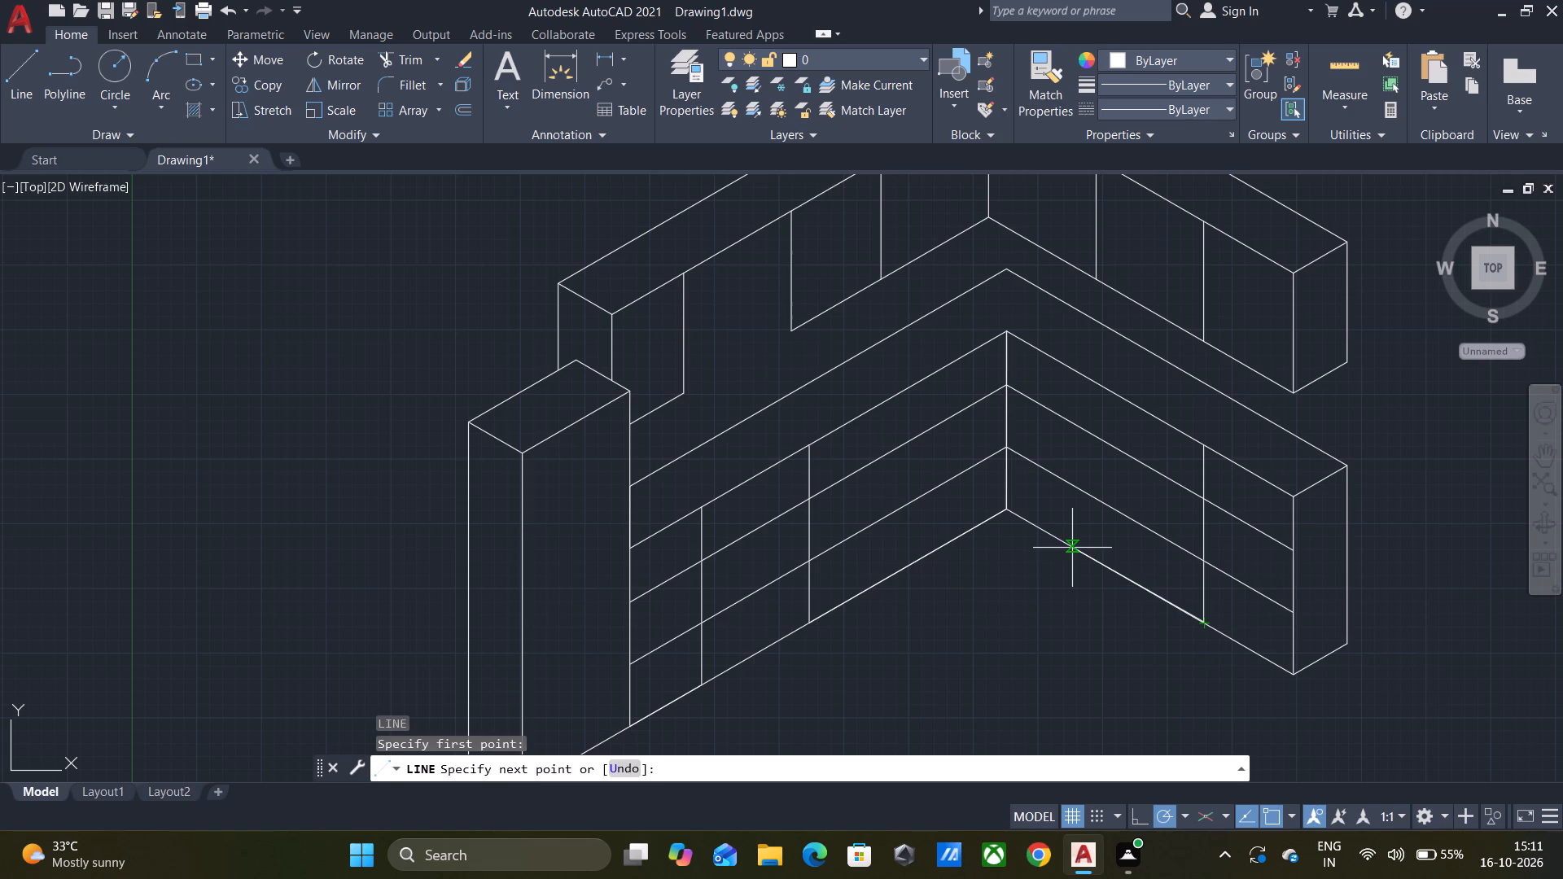
{"action": "scroll", "coordinate": [1074, 549], "scroll_direction": "up", "scroll_amount": 2}
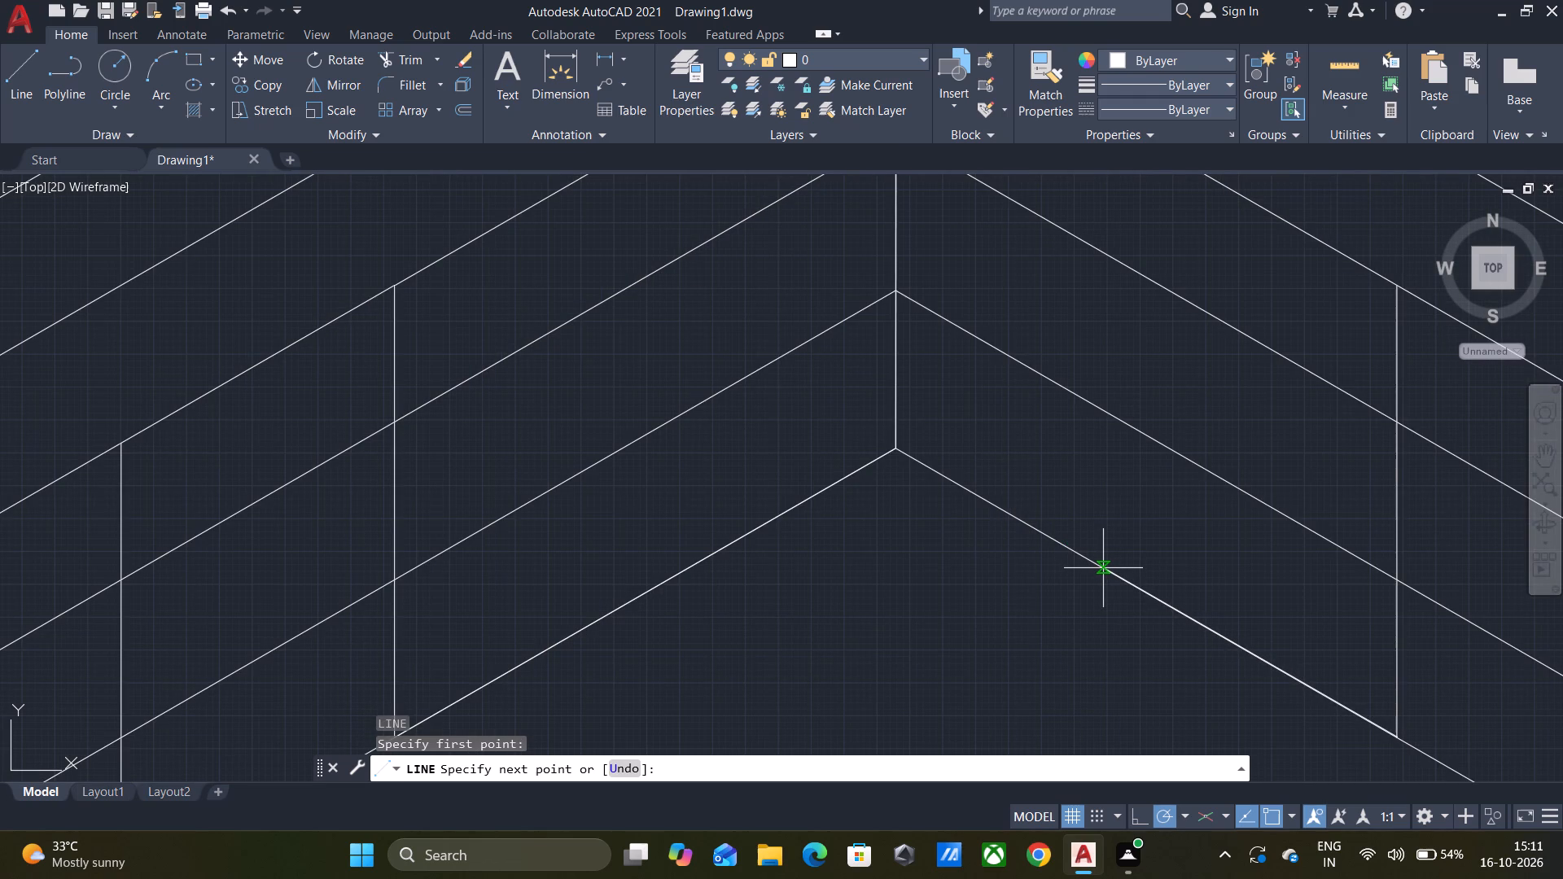
{"action": "key", "text": "6"}
{"action": "type", "text": "00"}
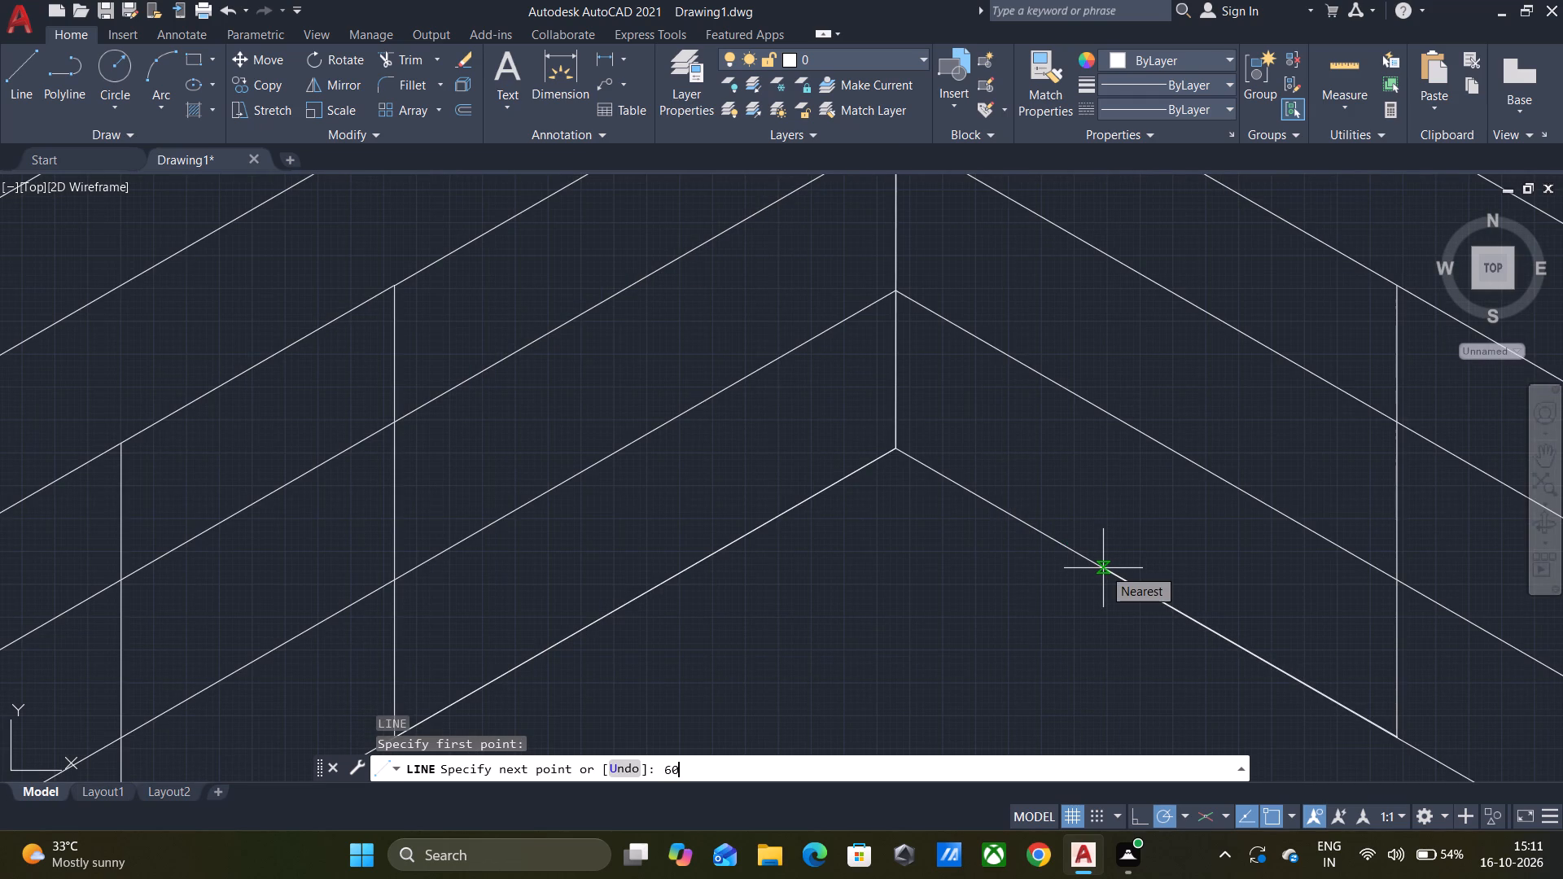
{"action": "key", "text": "Return"}
Continue with an 860 mm vertical line up from the end of the 600 mm base line, as a second divider.
{"action": "scroll", "coordinate": [1111, 553], "scroll_direction": "up", "scroll_amount": 3}
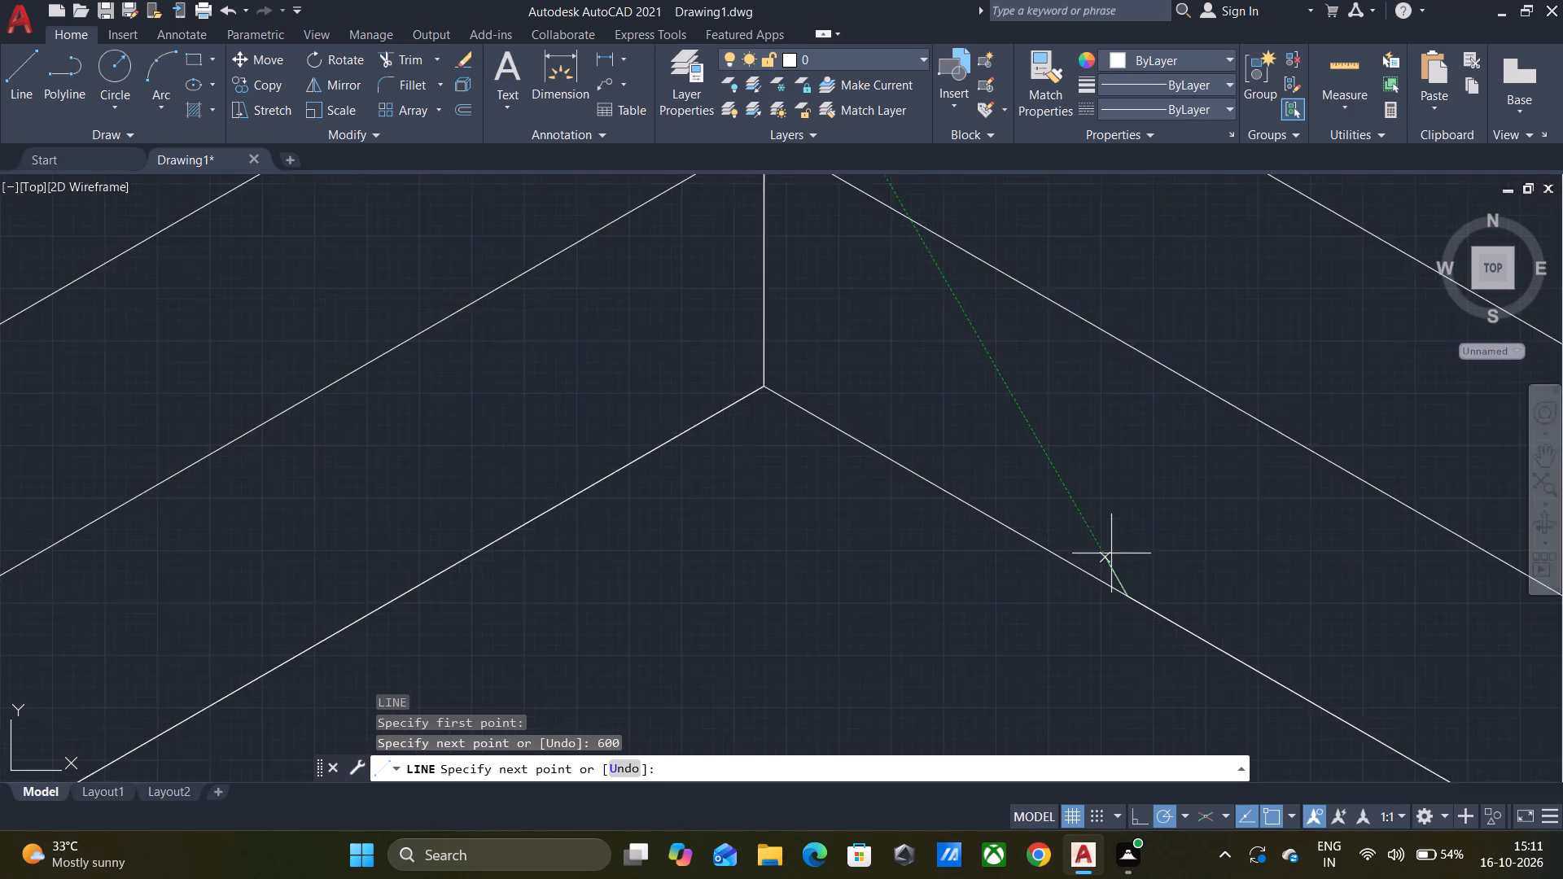
{"action": "middle_click_drag", "start_coordinate": [1160, 701], "coordinate": [1155, 626]}
{"action": "scroll", "coordinate": [1136, 597], "scroll_direction": "up", "scroll_amount": 5}
{"action": "scroll", "coordinate": [1148, 316], "scroll_direction": "up", "scroll_amount": 2}
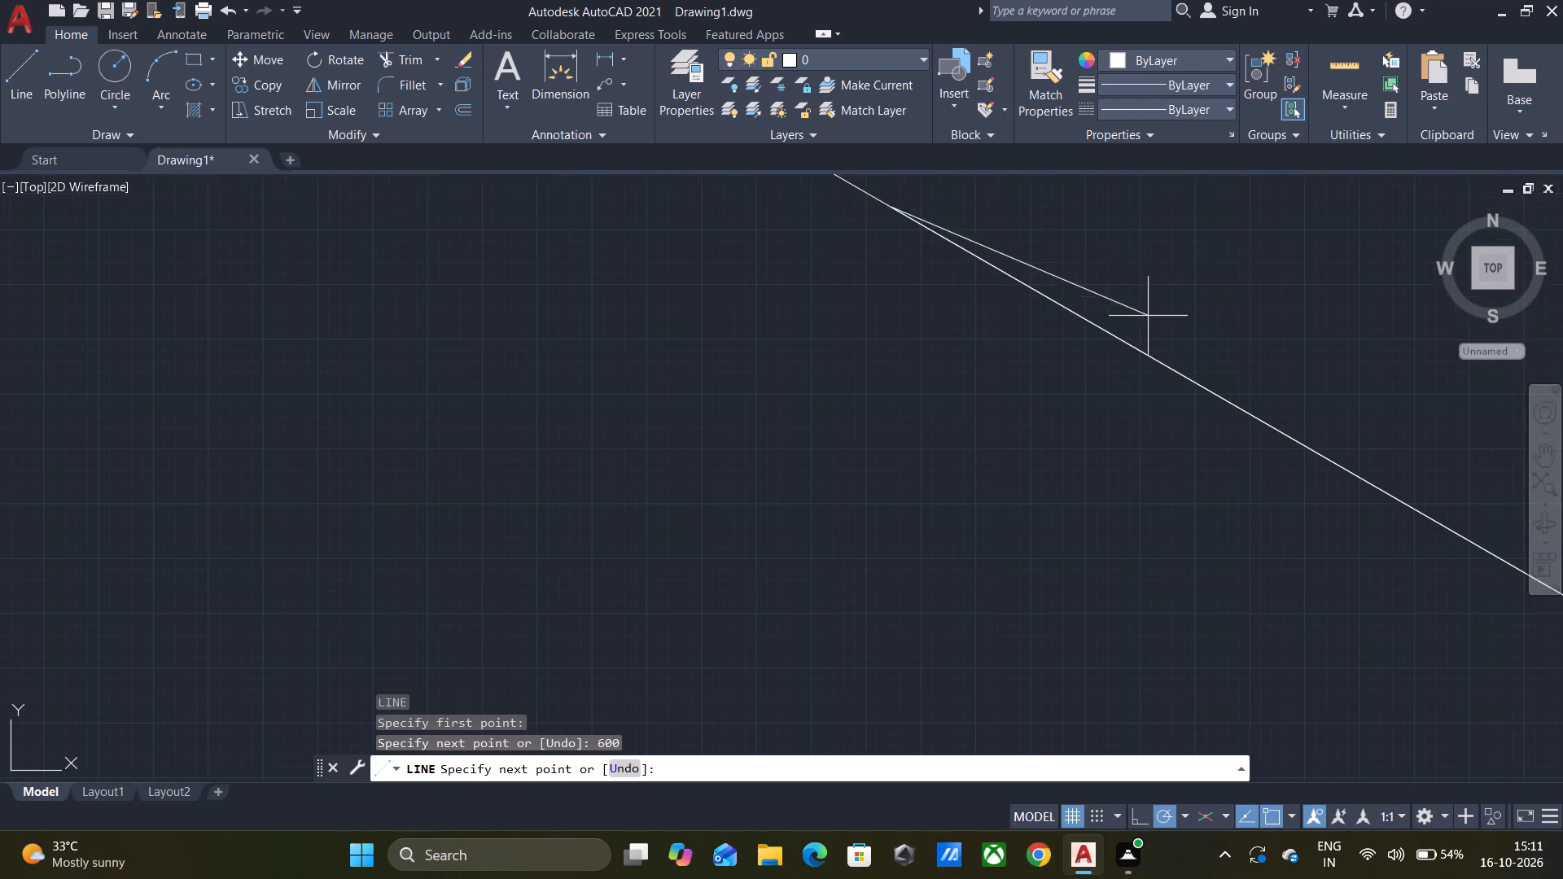
{"action": "middle_click_drag", "start_coordinate": [1097, 300], "coordinate": [1084, 800]}
{"action": "scroll", "coordinate": [1071, 707], "scroll_direction": "down", "scroll_amount": 4}
{"action": "scroll", "coordinate": [1090, 636], "scroll_direction": "down", "scroll_amount": 1}
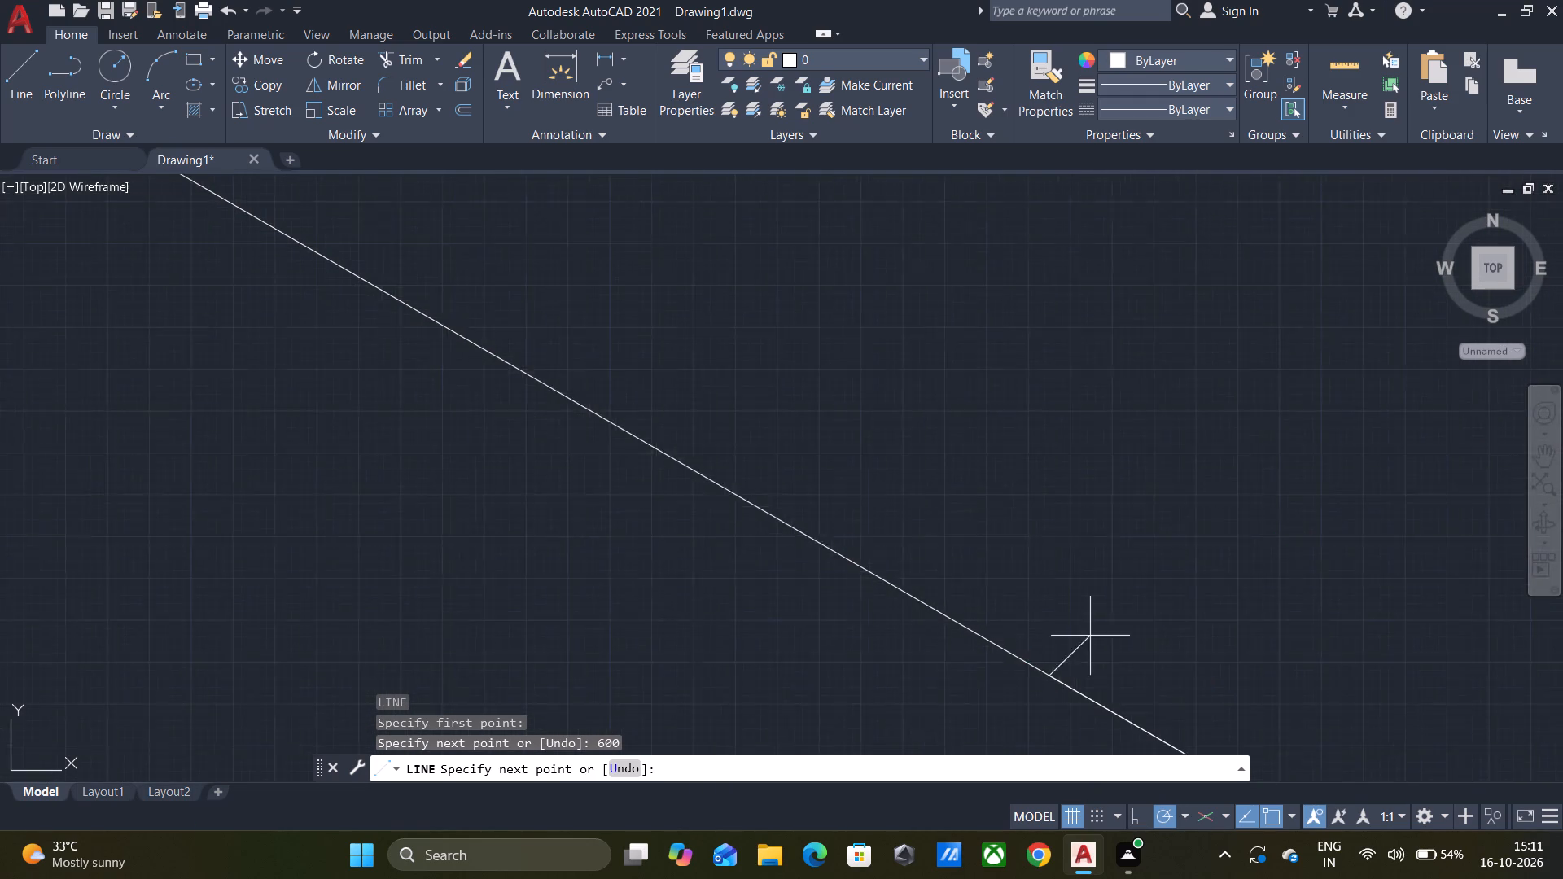
{"action": "scroll", "coordinate": [1091, 635], "scroll_direction": "down", "scroll_amount": 1}
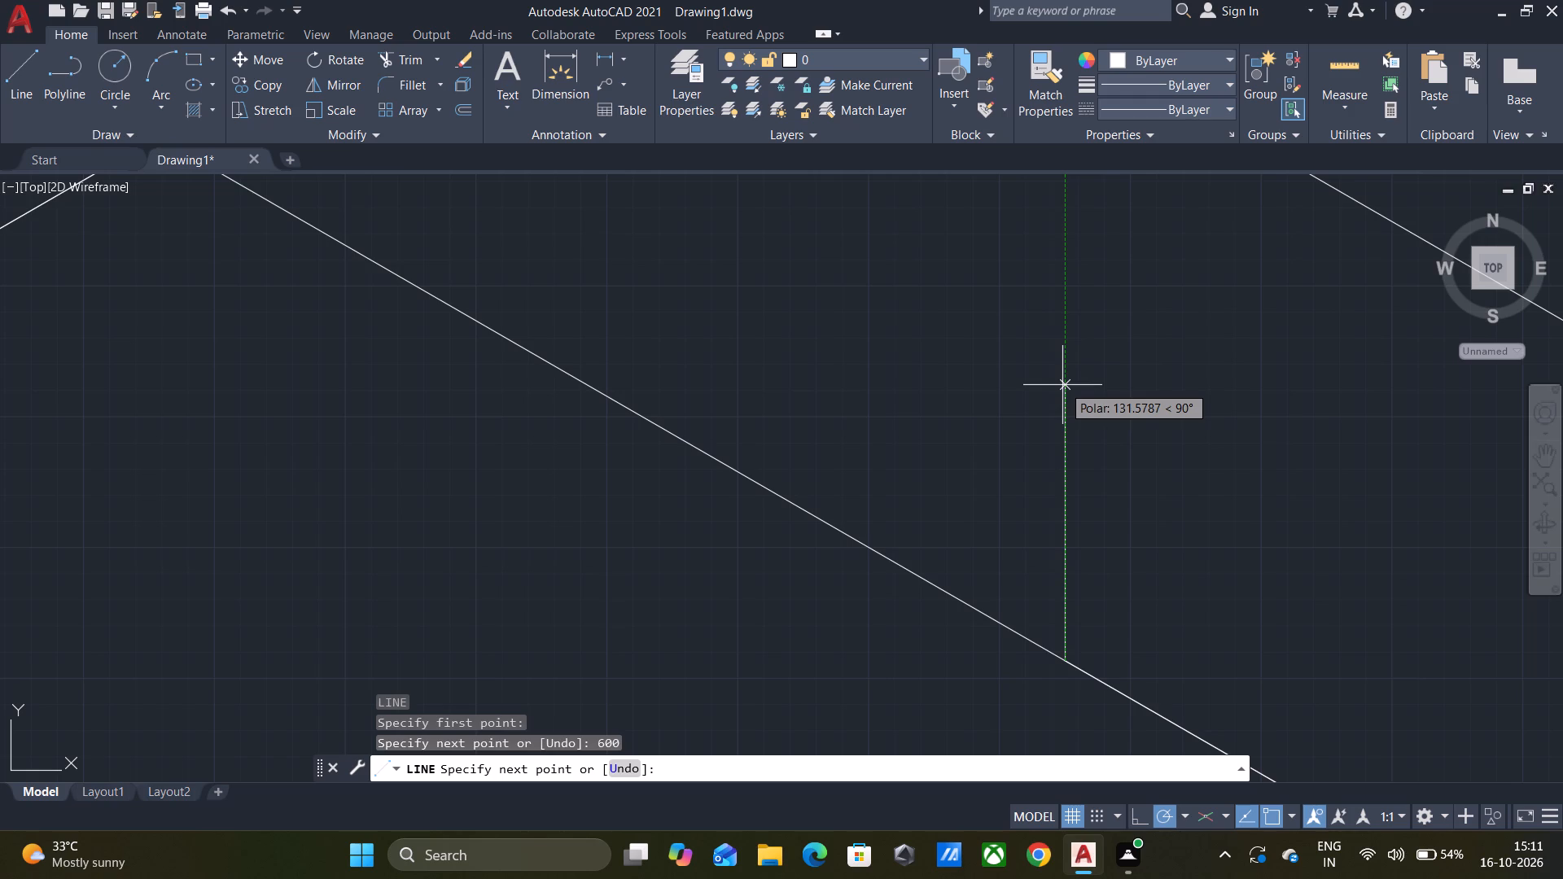
{"action": "type", "text": "860"}
{"action": "key", "text": "Return"}
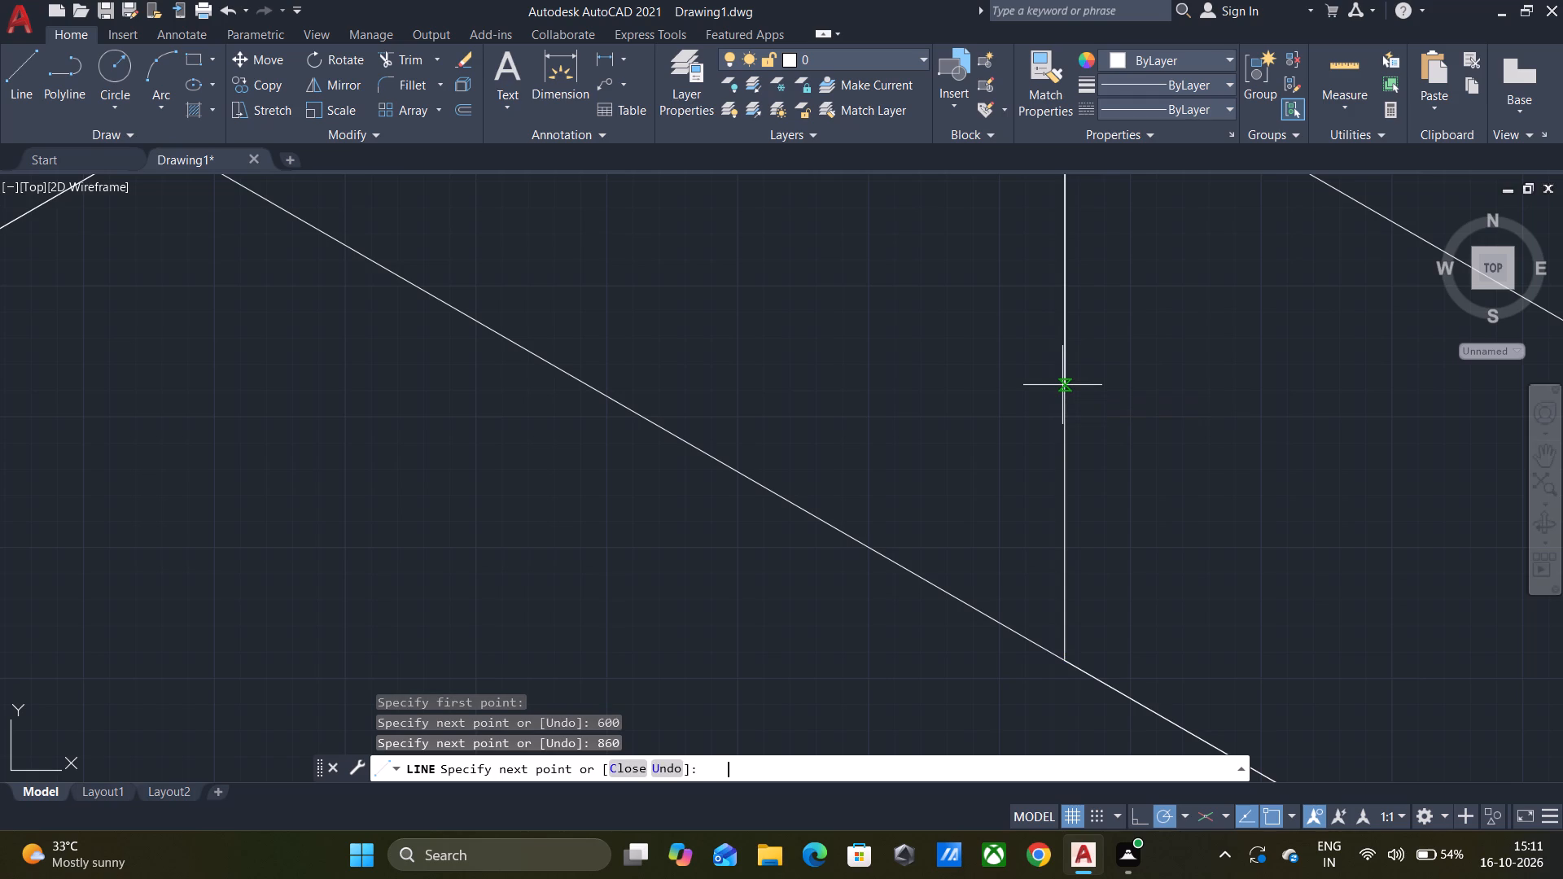
{"action": "scroll", "coordinate": [1062, 385], "scroll_direction": "down", "scroll_amount": 3}
{"action": "key", "text": "space"}
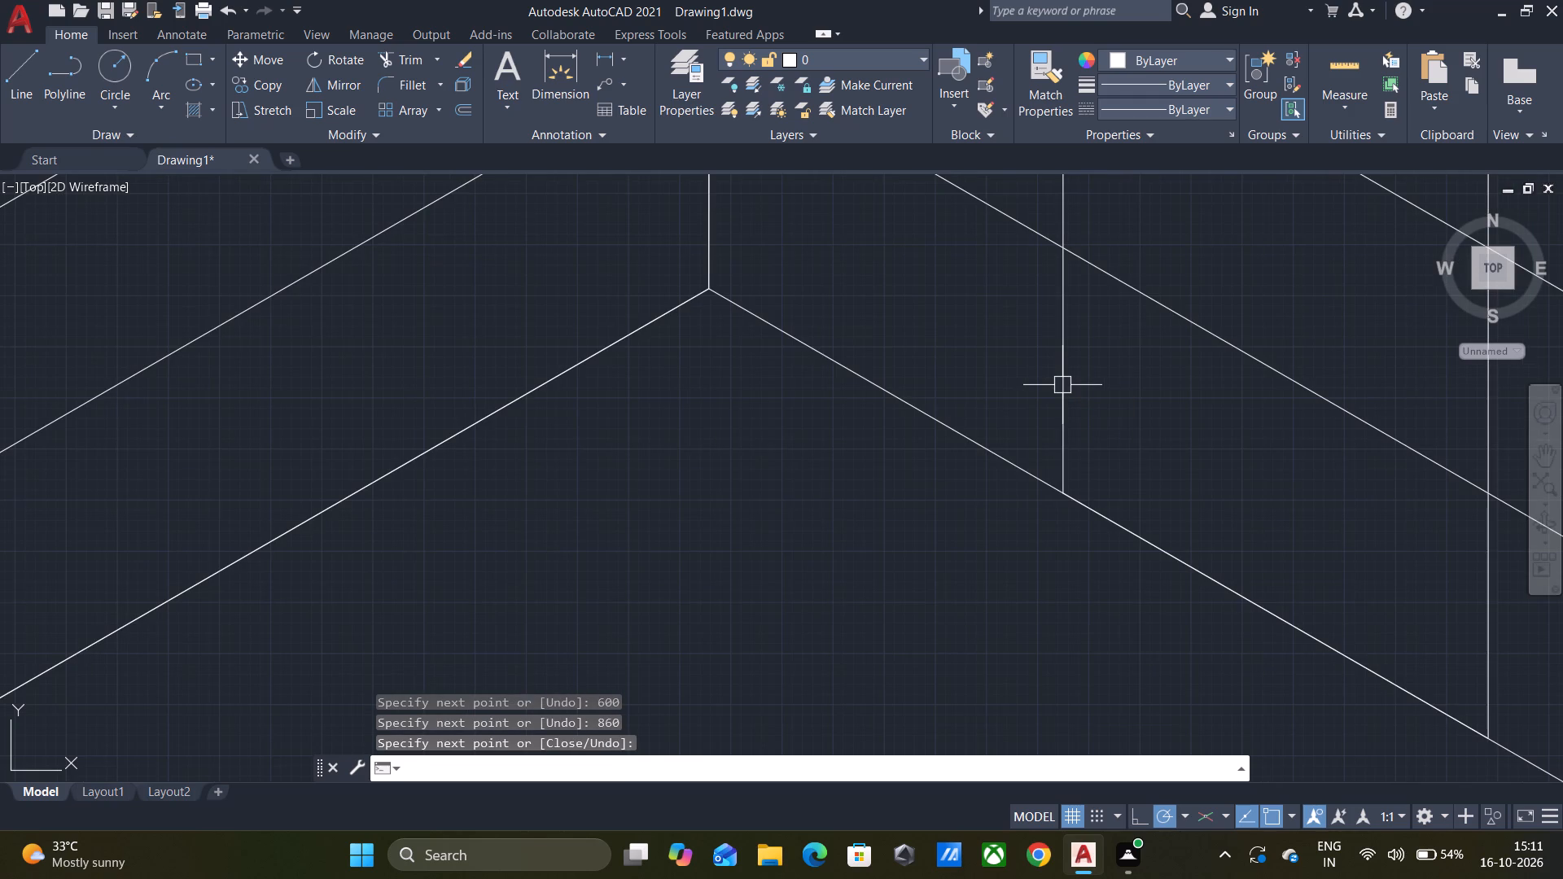
Start a line in the lower row's middle band beside the inside corner, try a 250 mm segment parallel to the edges, and undo that segment.
{"action": "scroll", "coordinate": [1062, 385], "scroll_direction": "down", "scroll_amount": 2}
{"action": "middle_click_drag", "start_coordinate": [1134, 288], "coordinate": [1151, 402]}
{"action": "scroll", "coordinate": [827, 473], "scroll_direction": "down", "scroll_amount": 2}
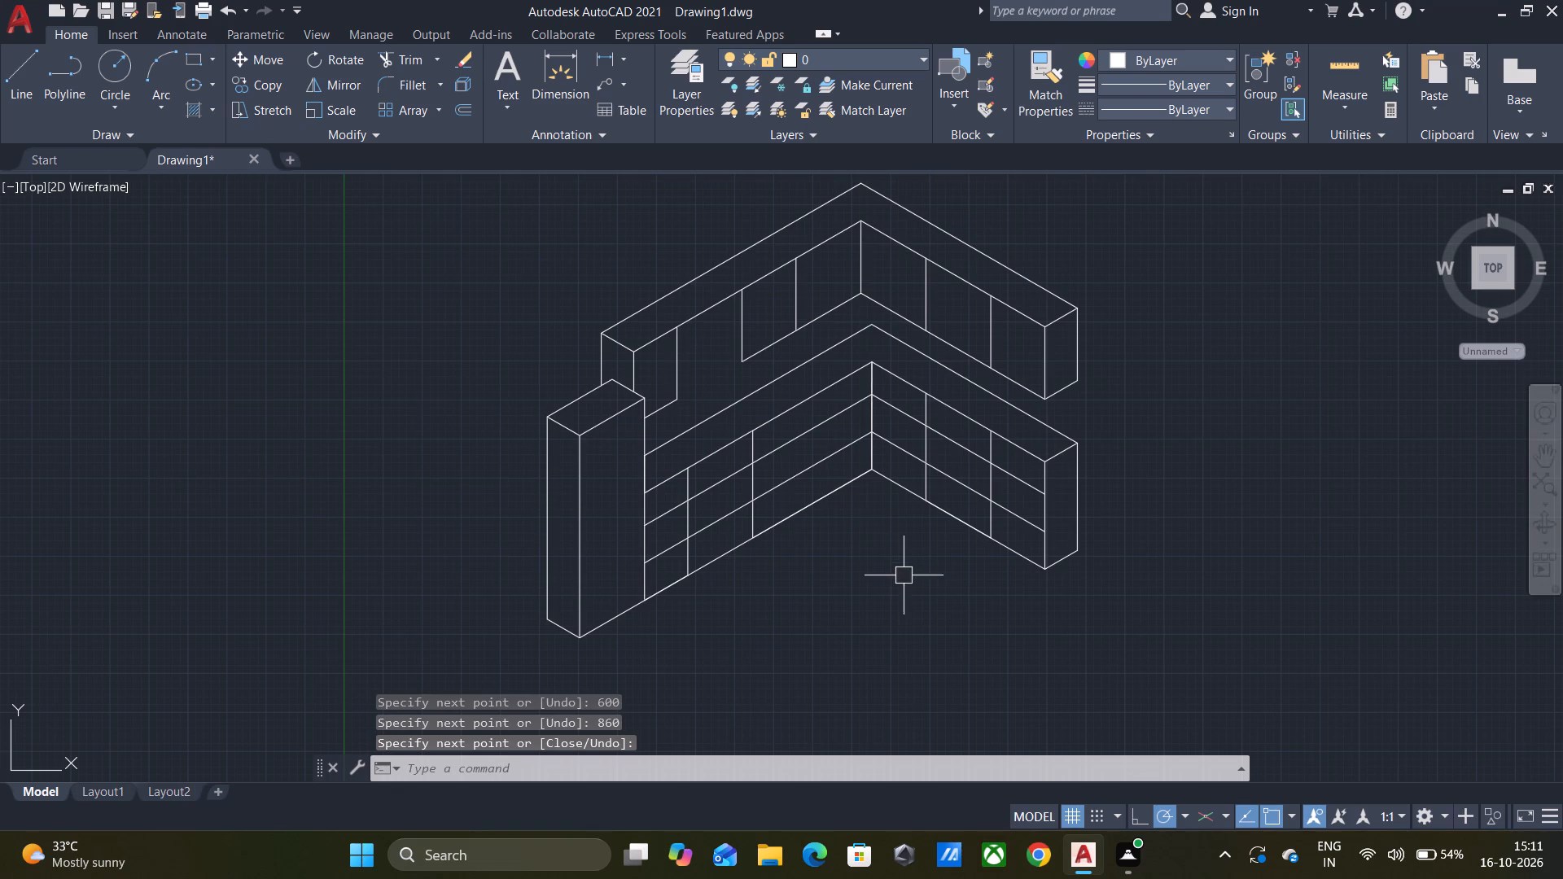
{"action": "middle_click_drag", "start_coordinate": [899, 580], "coordinate": [917, 488]}
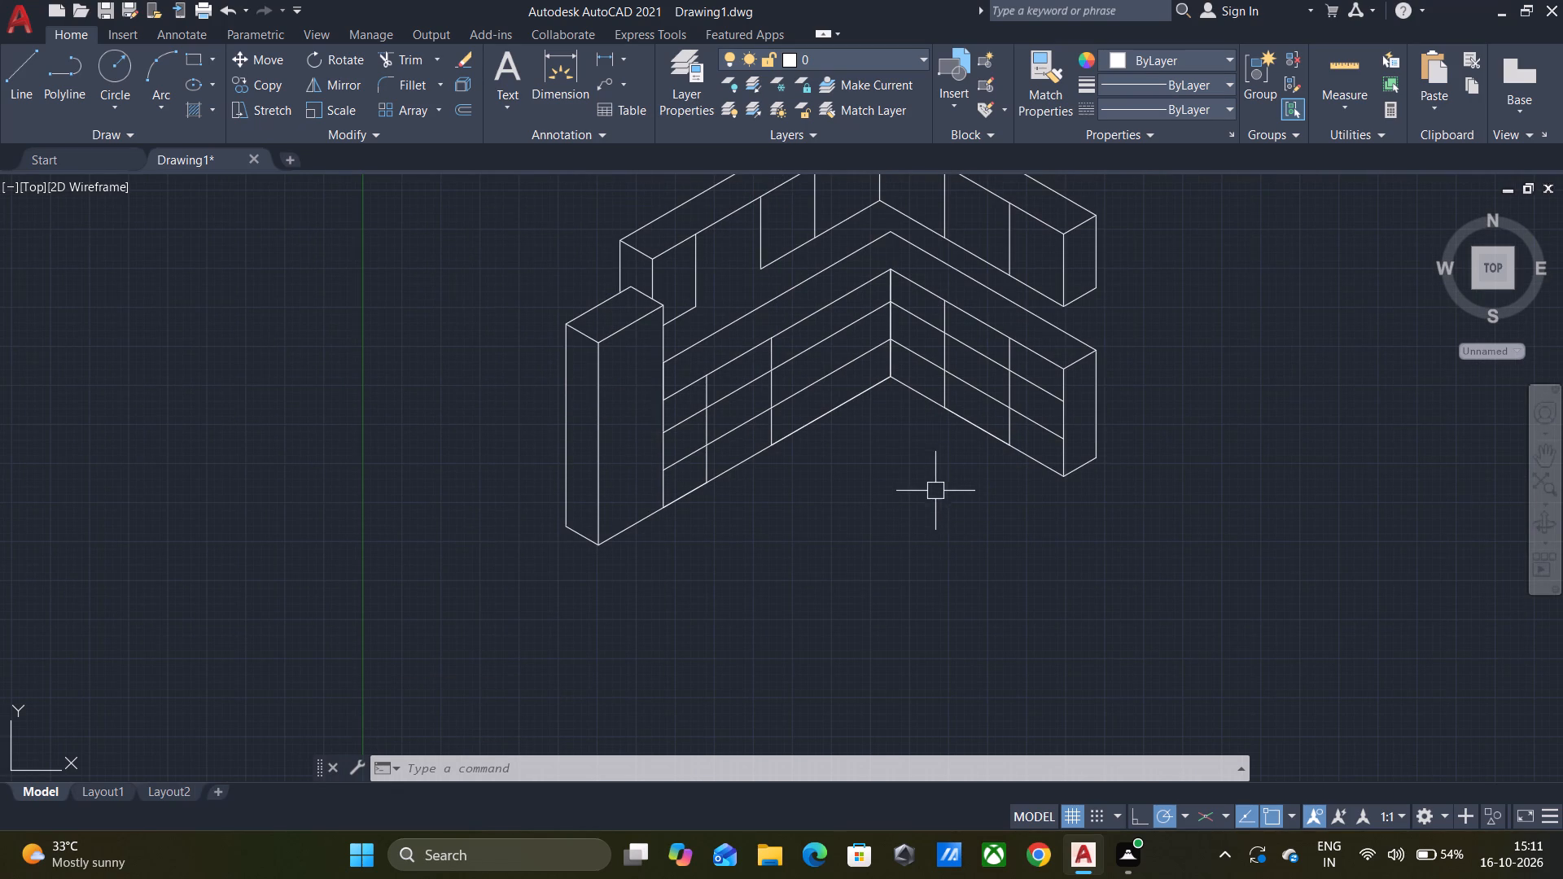
{"action": "key", "text": "Escape"}
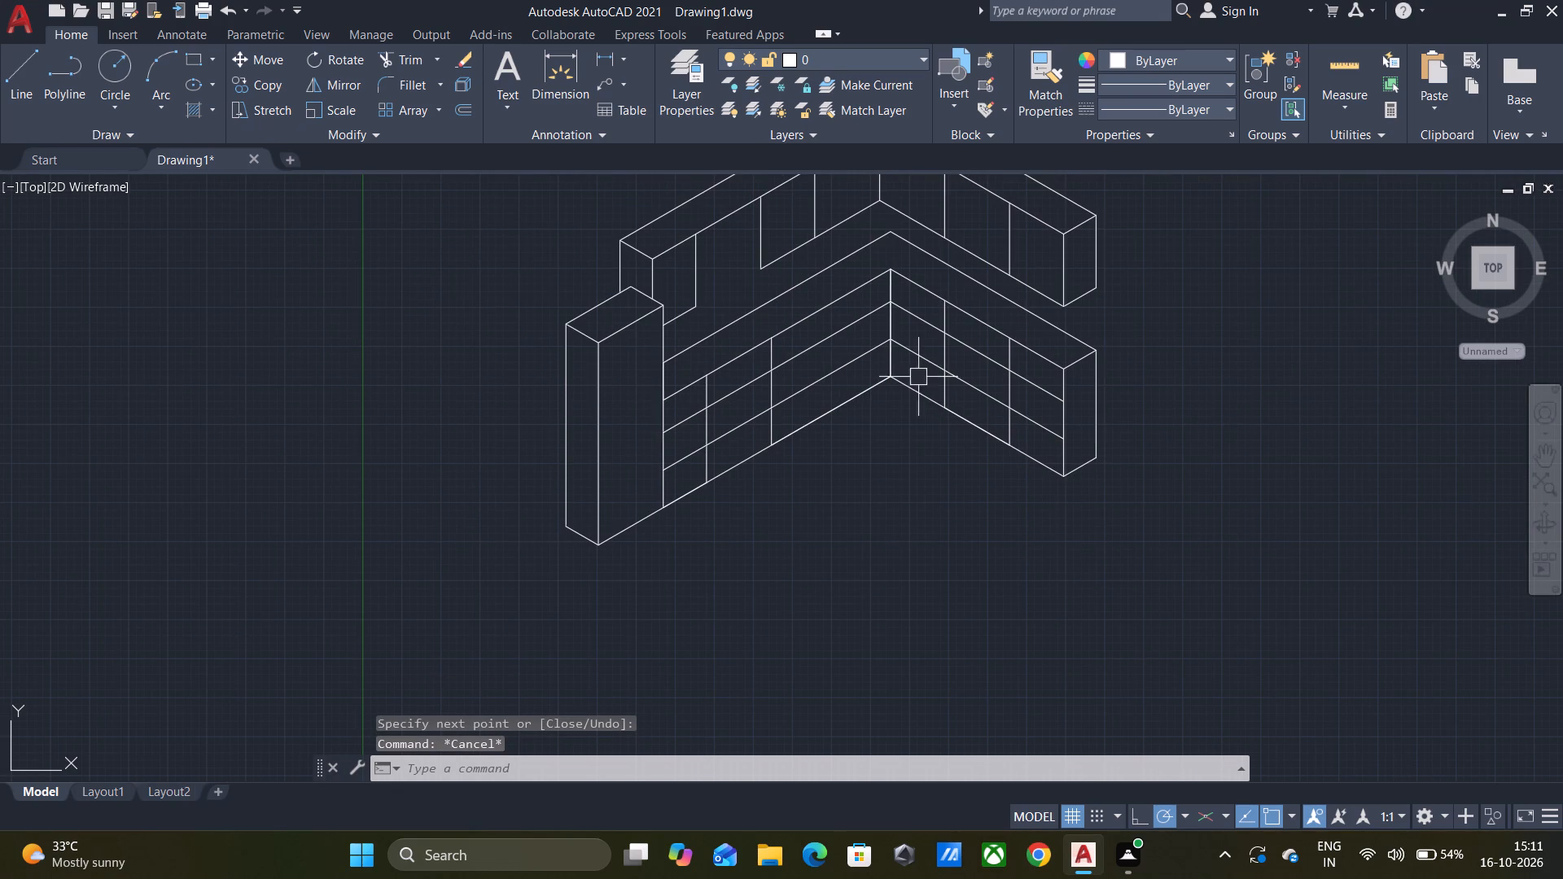
{"action": "scroll", "coordinate": [926, 343], "scroll_direction": "up", "scroll_amount": 3}
{"action": "middle_click_drag", "start_coordinate": [925, 330], "coordinate": [976, 406]}
{"action": "scroll", "coordinate": [936, 369], "scroll_direction": "up", "scroll_amount": 2}
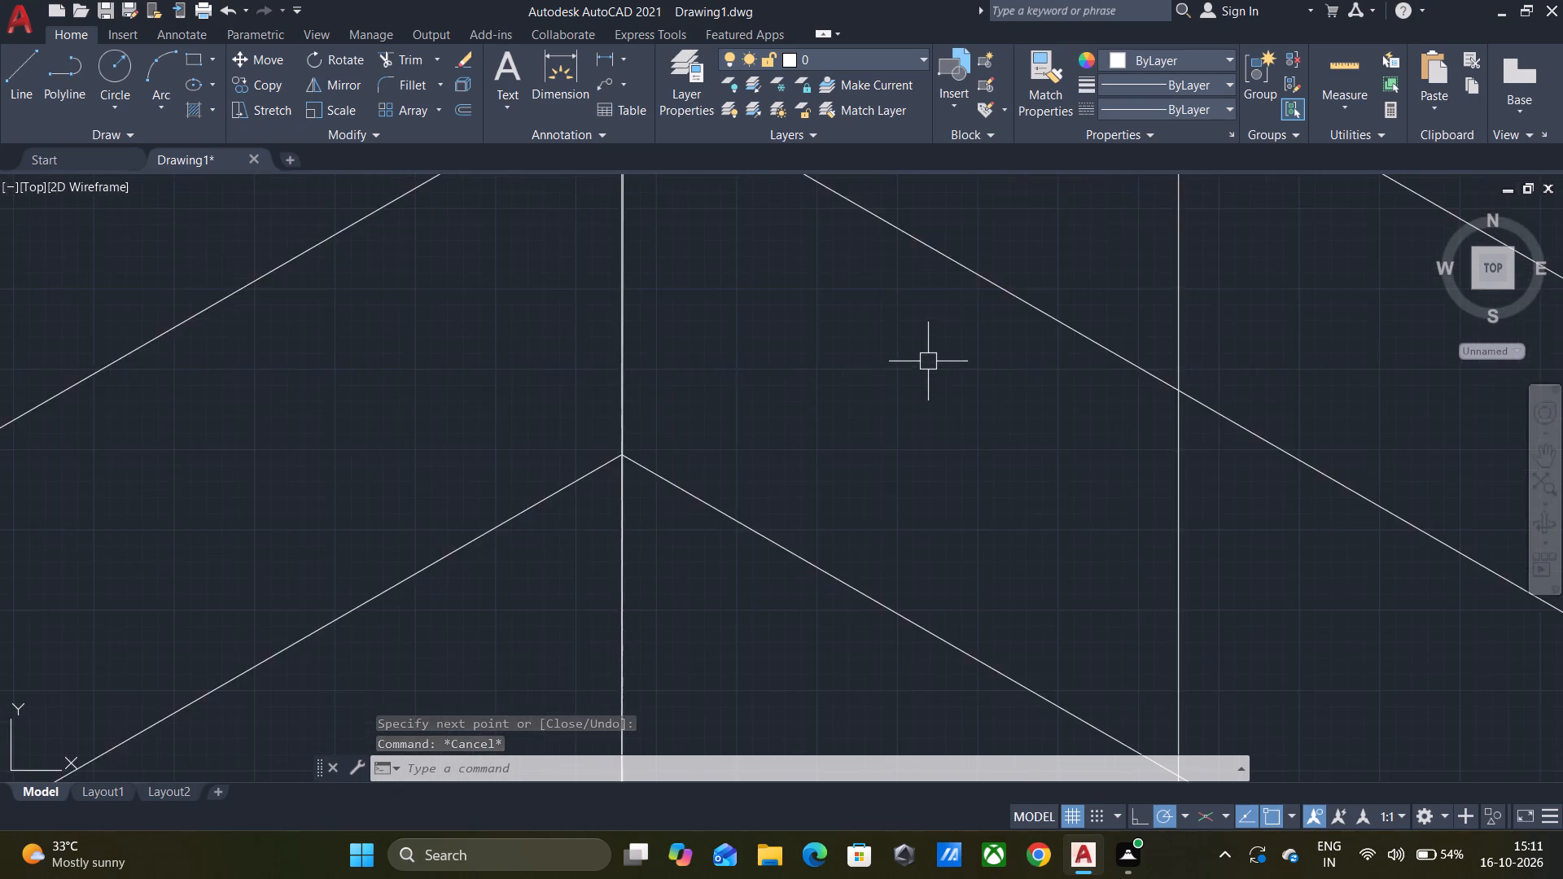
{"action": "middle_click_drag", "start_coordinate": [924, 358], "coordinate": [980, 444]}
{"action": "key", "text": "l"}
{"action": "key", "text": "Return"}
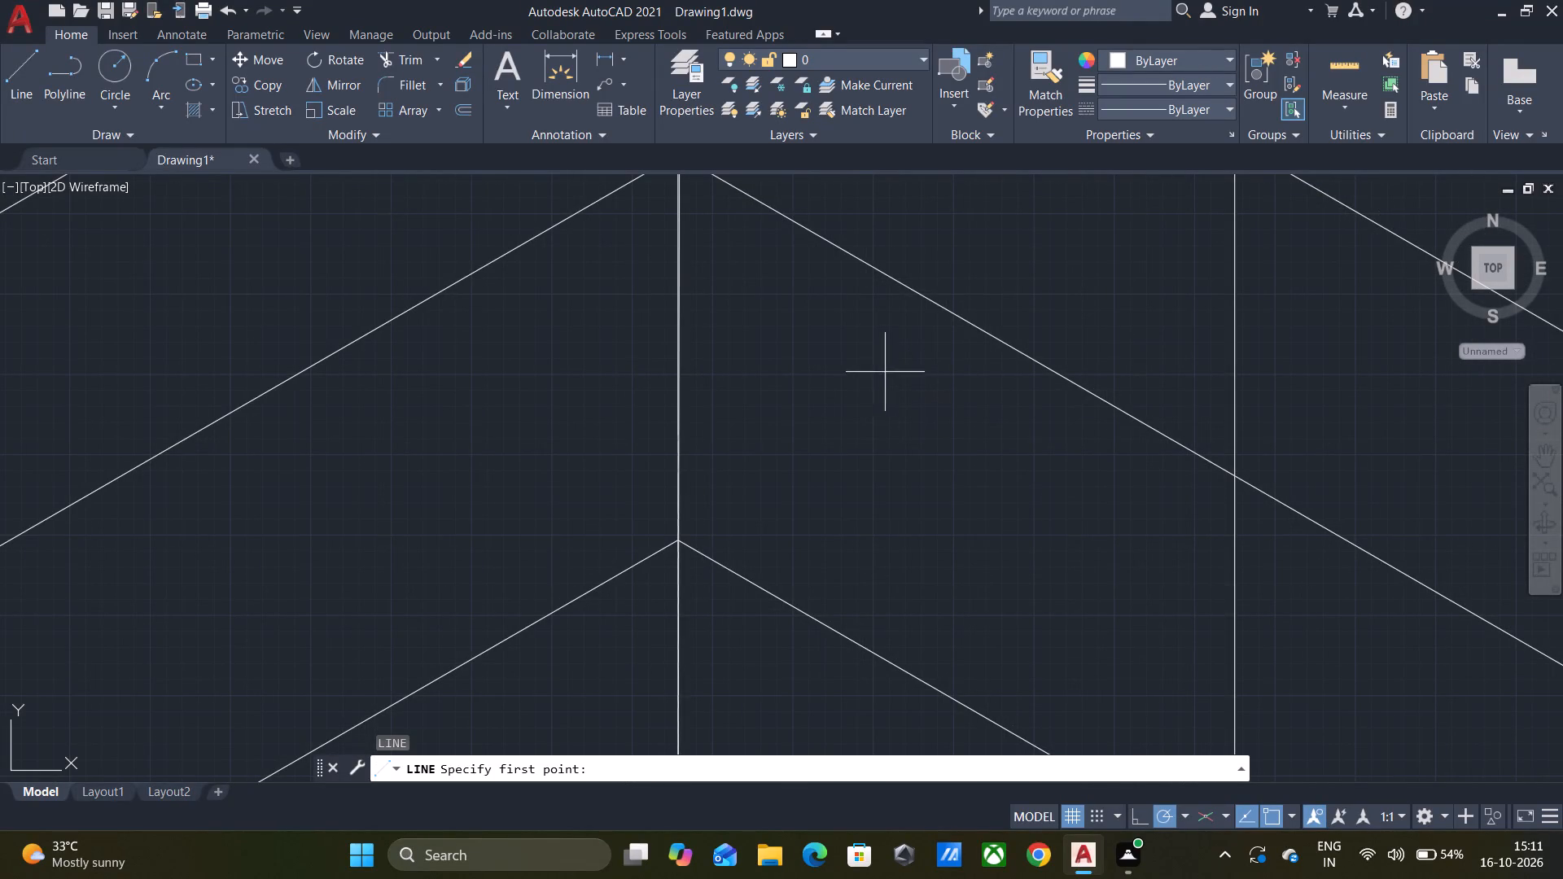
{"action": "left_click", "coordinate": [843, 325]}
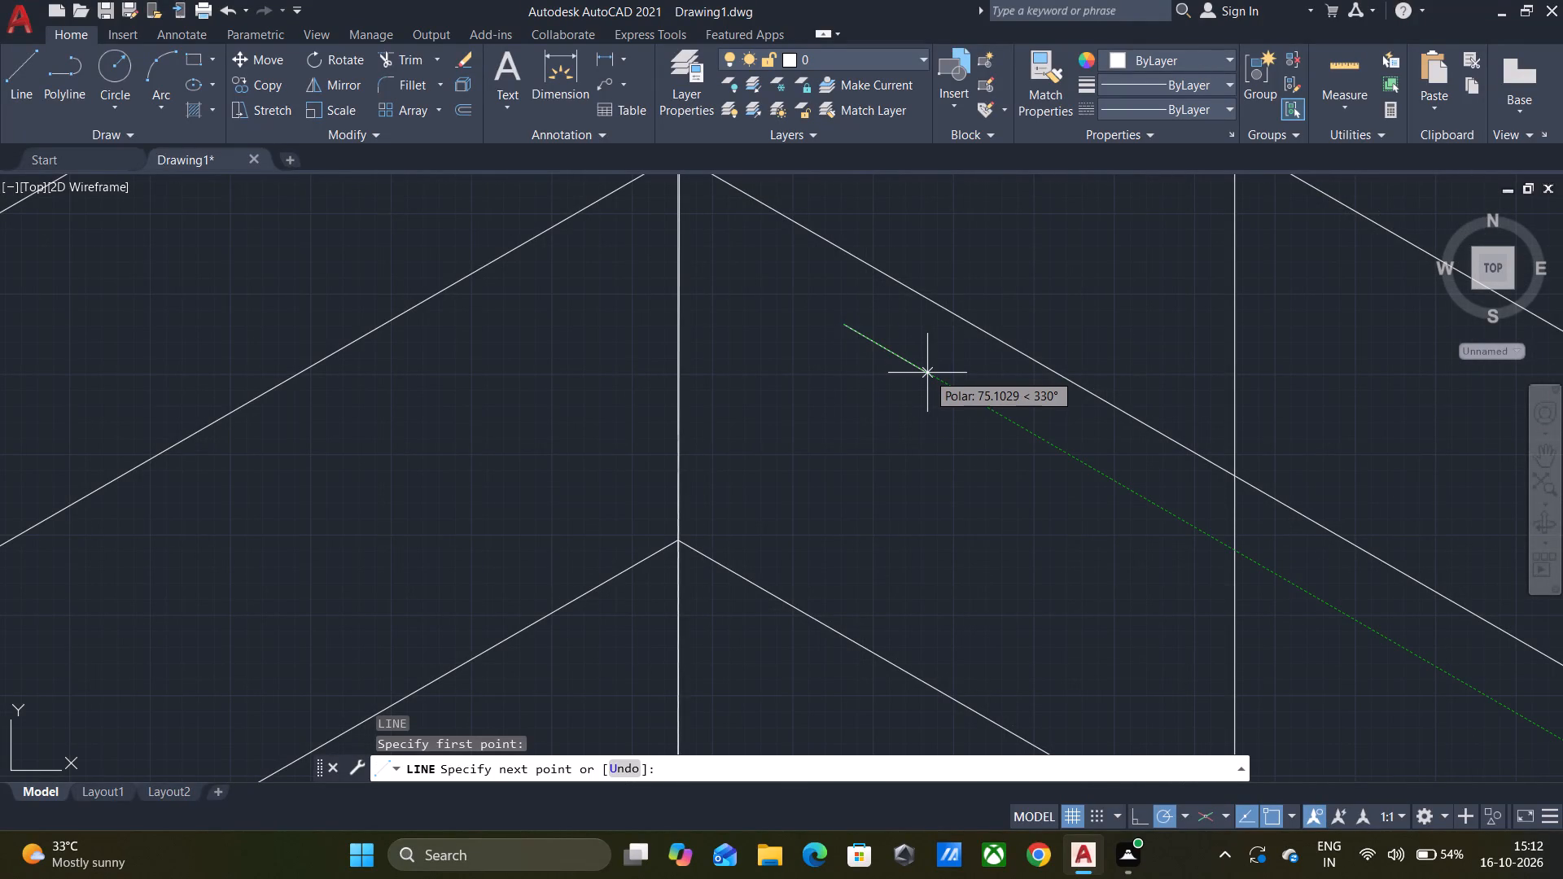
{"action": "type", "text": "2'"}
{"action": "key", "text": "Return"}
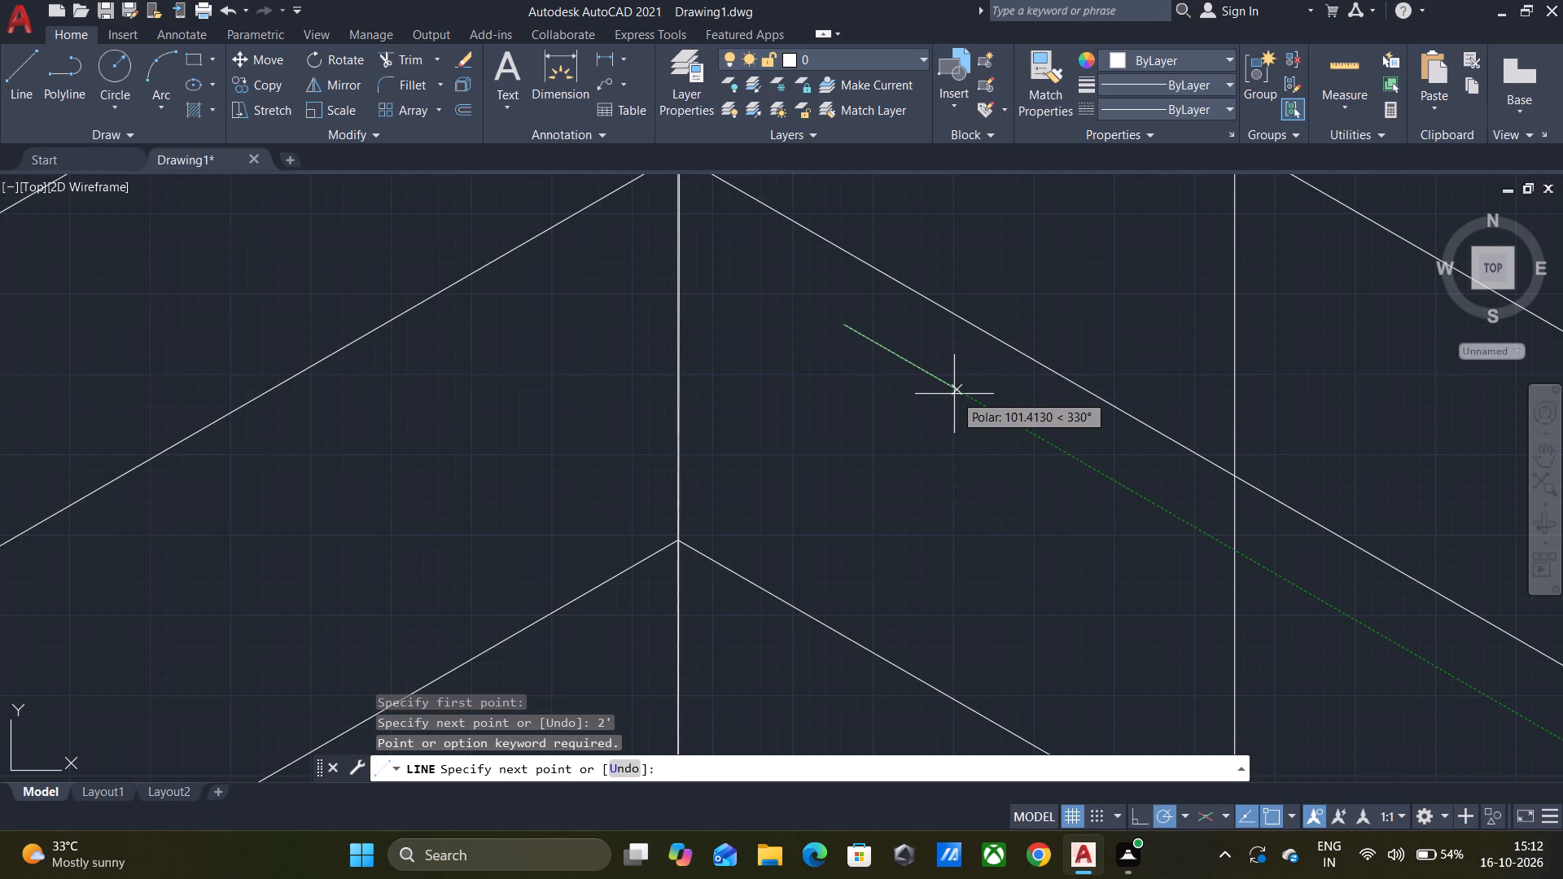
{"action": "type", "text": "250"}
{"action": "key", "text": "Return"}
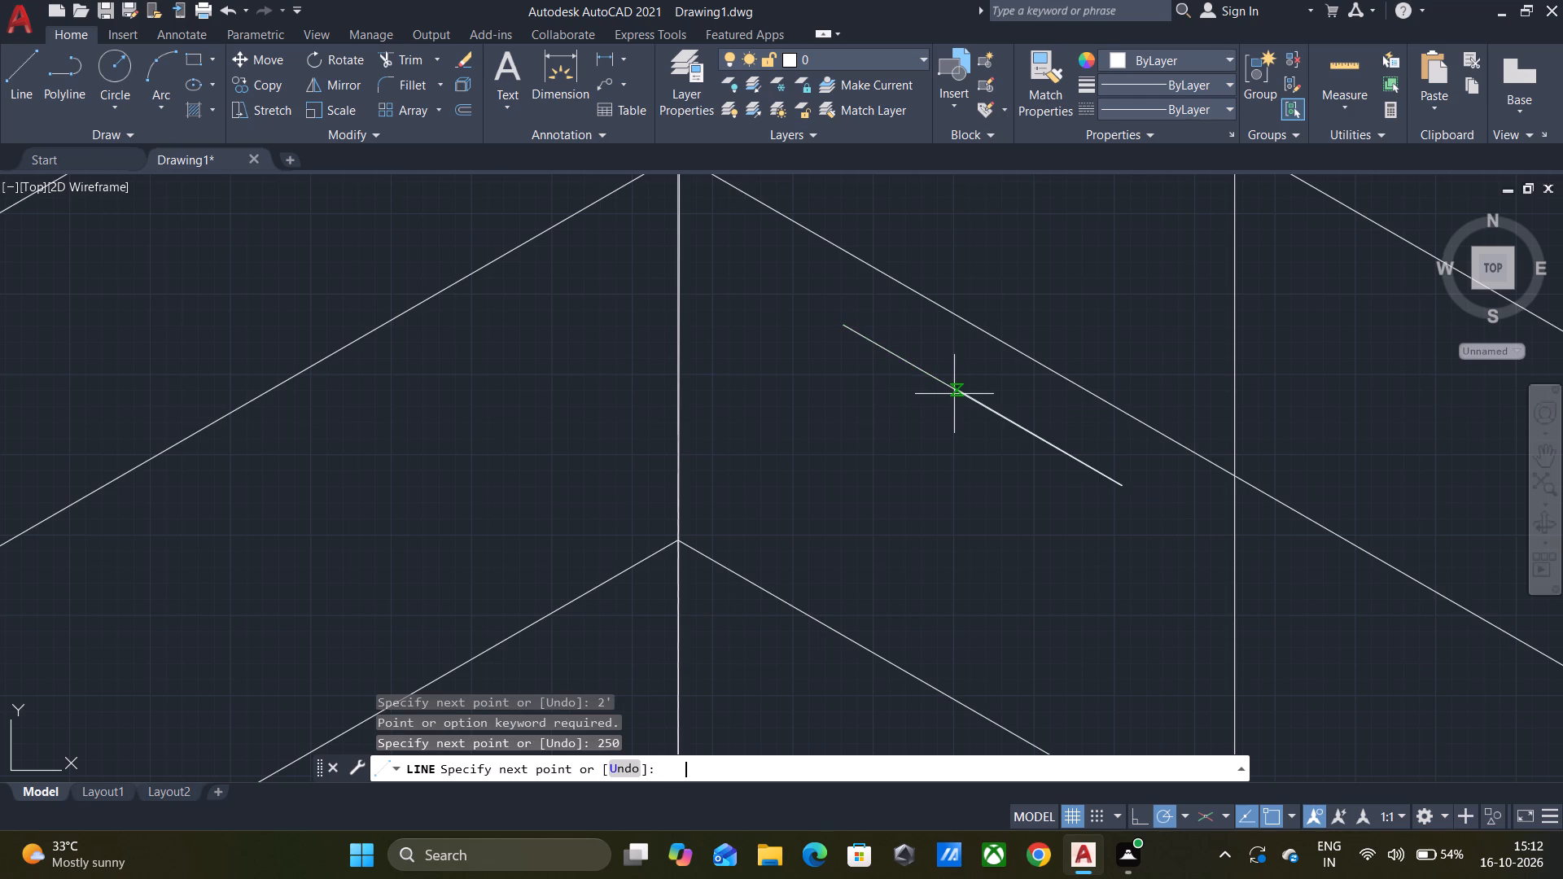
{"action": "key", "text": "ctrl+z"}
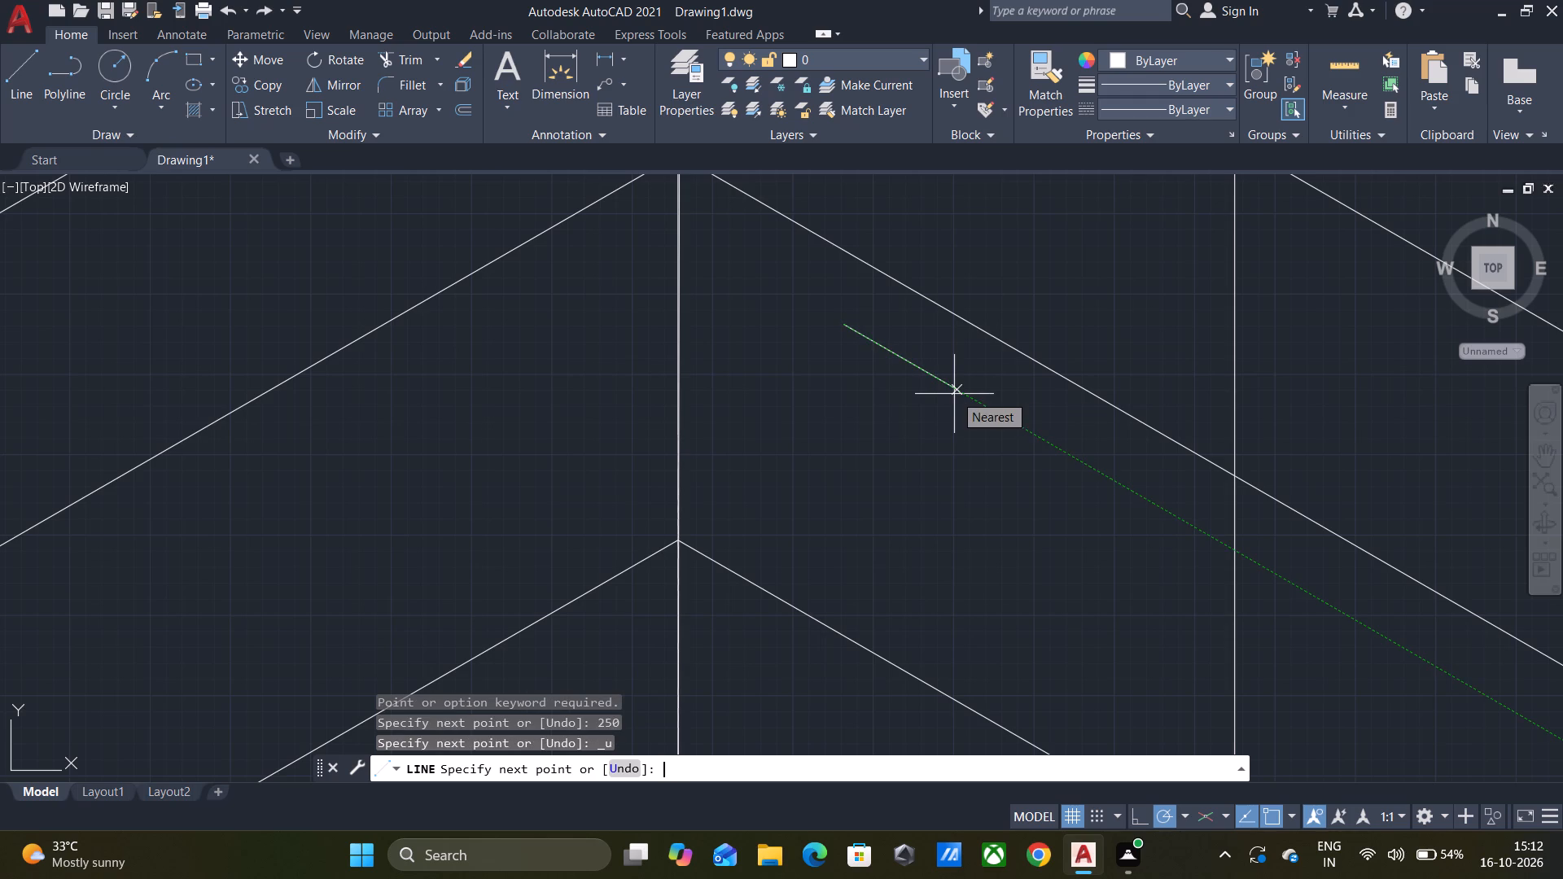
From the same start point, draw a closed handle outline with 80 mm sides parallel to the face's edges and 20 mm vertical ends.
{"action": "type", "text": "80"}
{"action": "key", "text": "Return"}
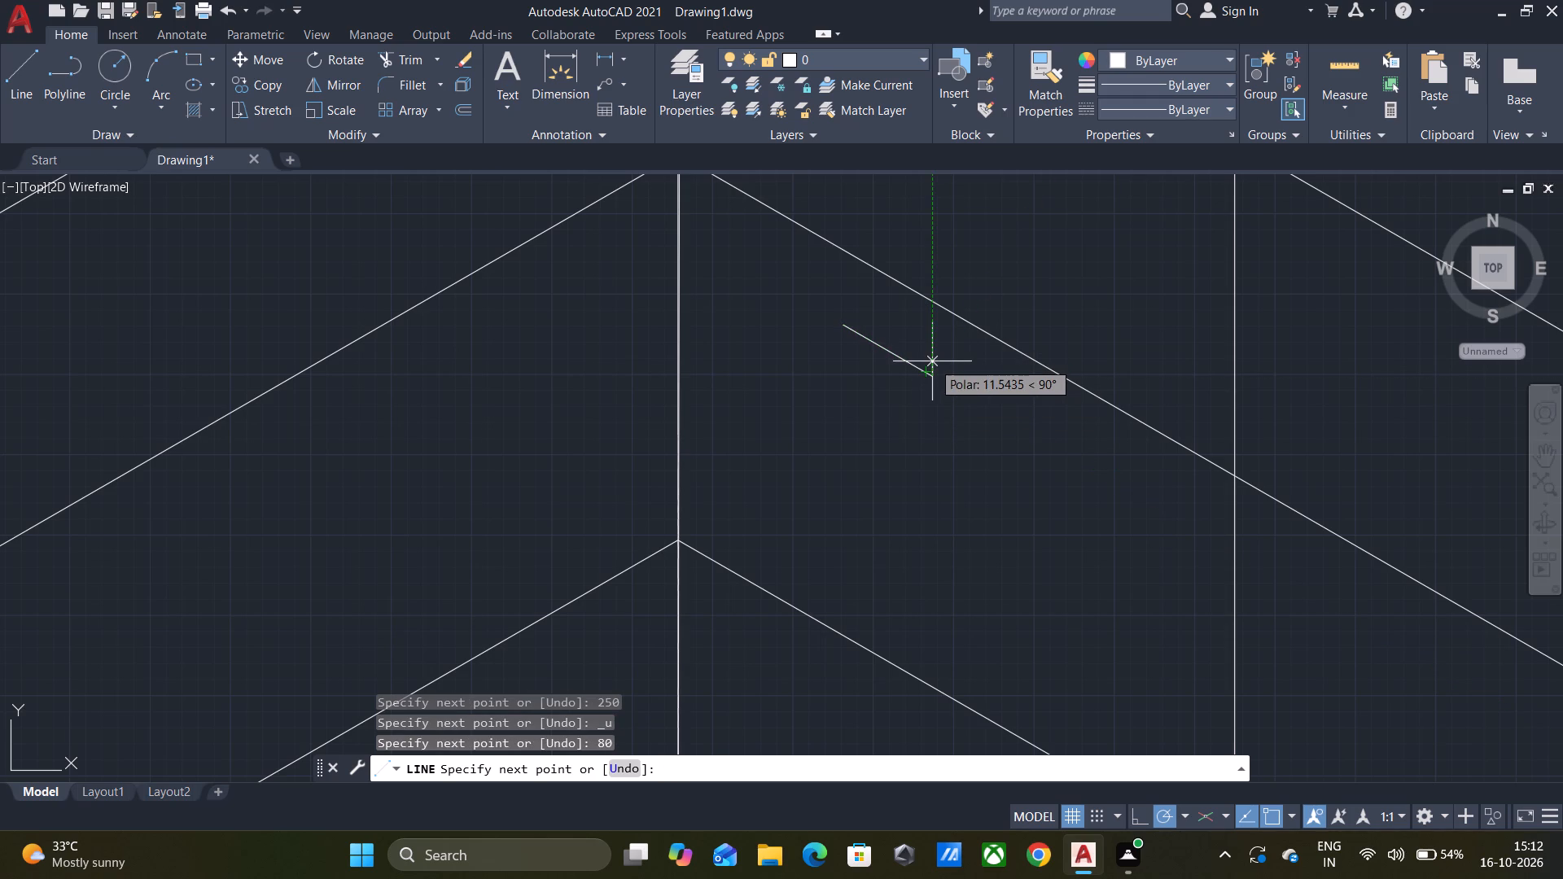
{"action": "type", "text": "20"}
{"action": "key", "text": "Return"}
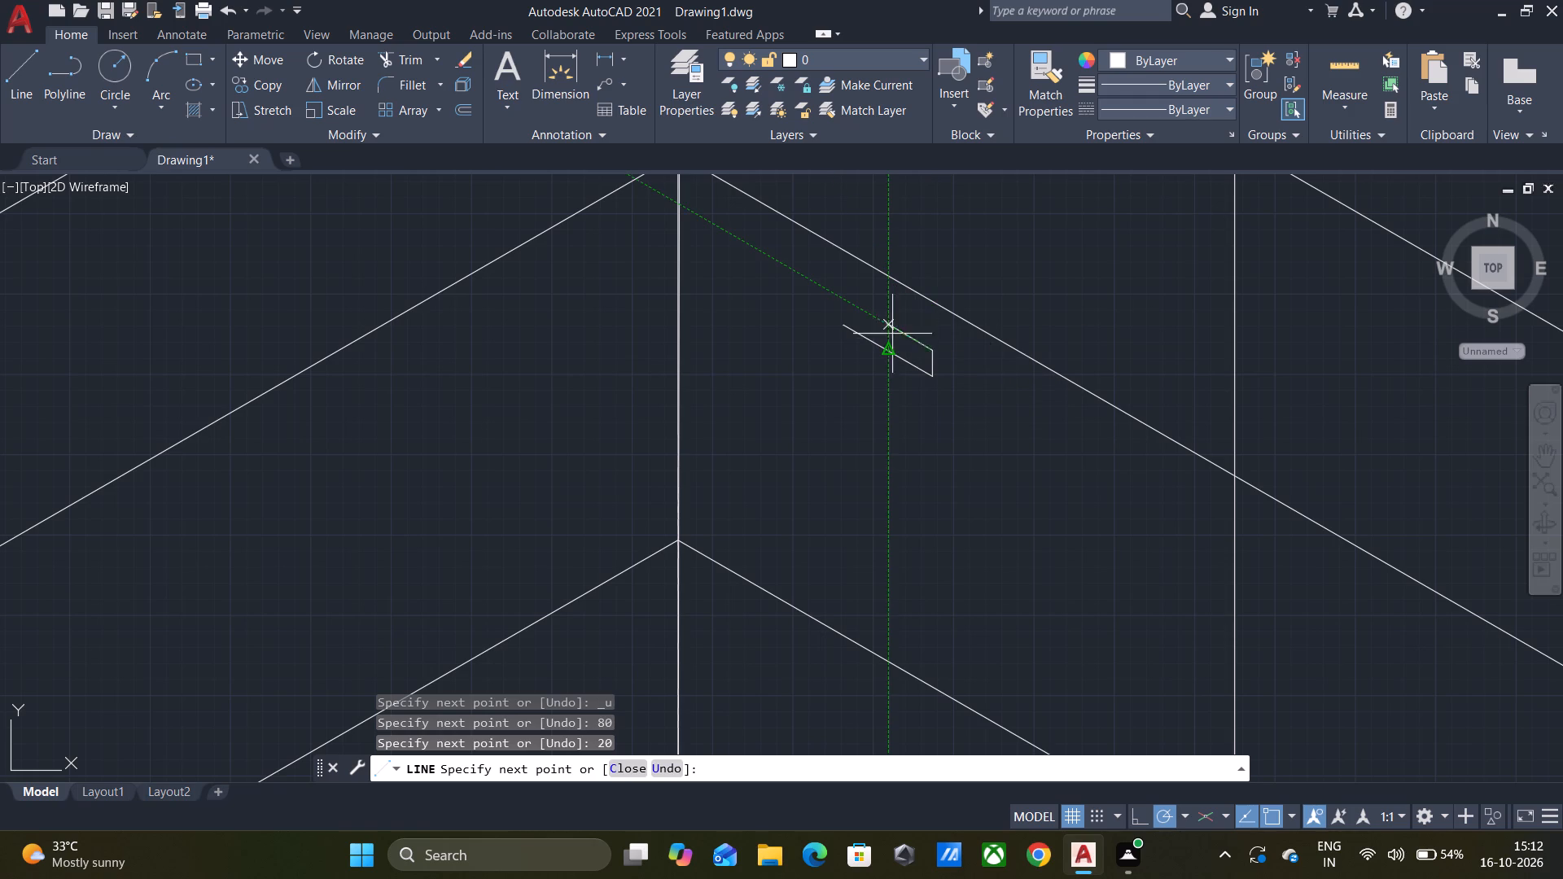
{"action": "type", "text": "80"}
{"action": "key", "text": "Return"}
{"action": "key", "text": "2"}
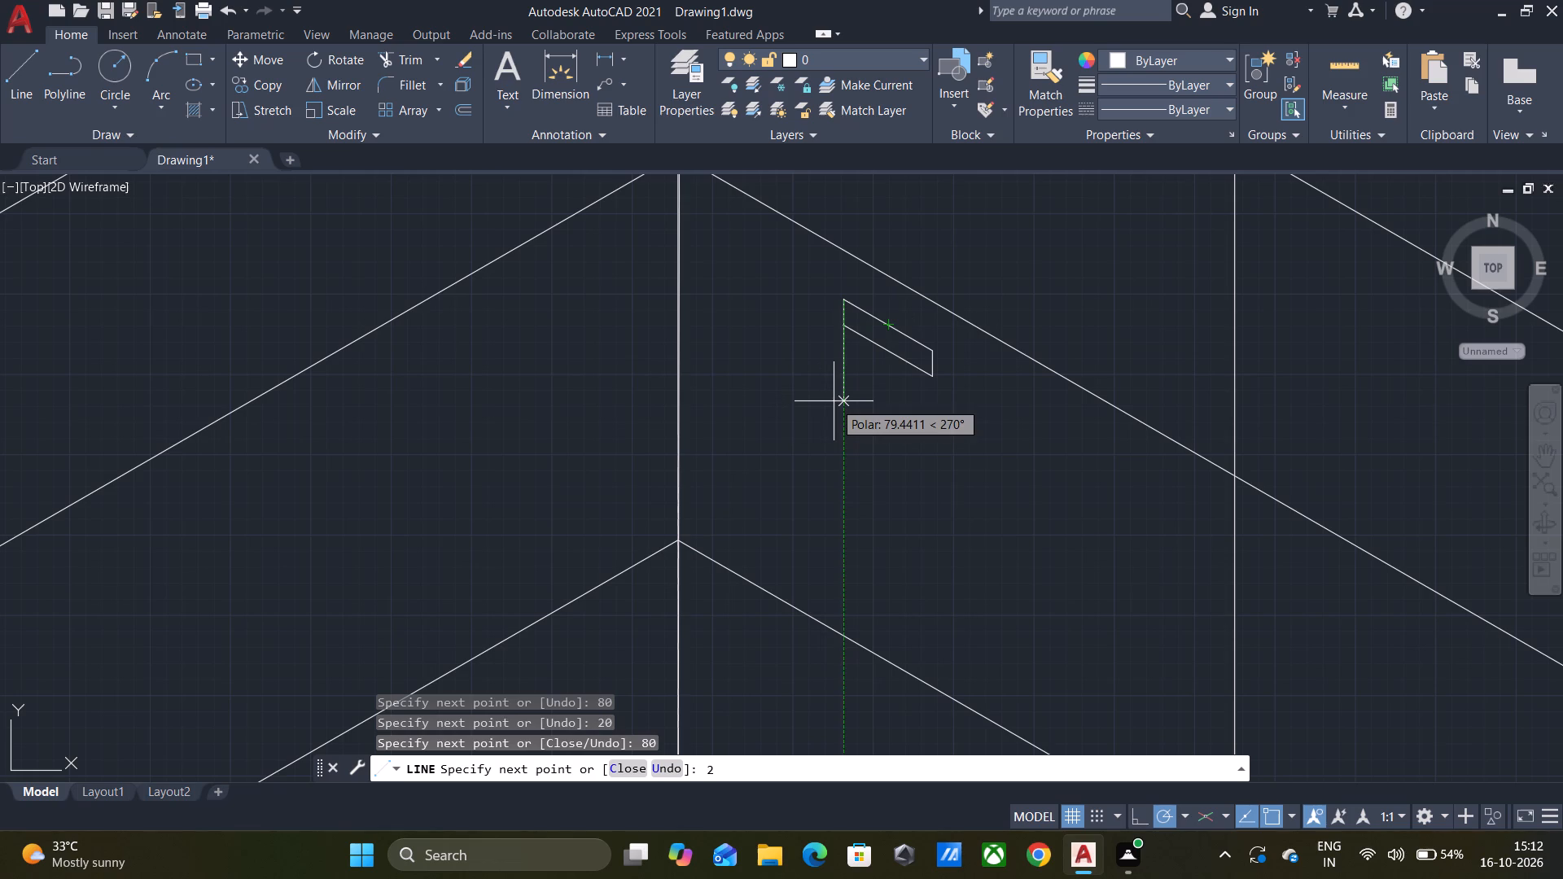
{"action": "key", "text": "0"}
{"action": "key", "text": "Return"}
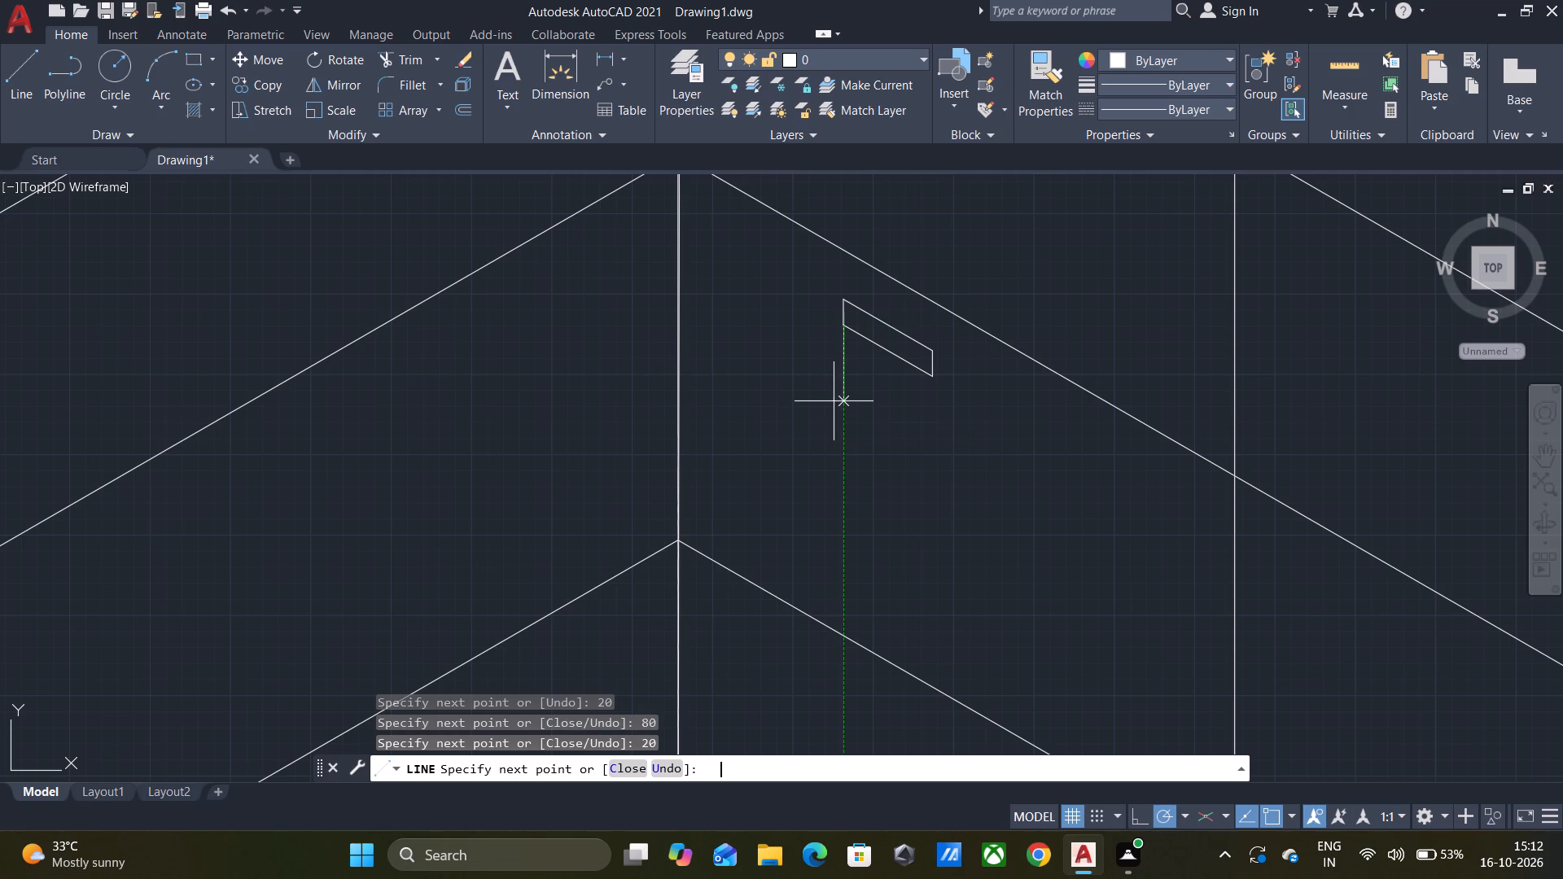
{"action": "key", "text": "space"}
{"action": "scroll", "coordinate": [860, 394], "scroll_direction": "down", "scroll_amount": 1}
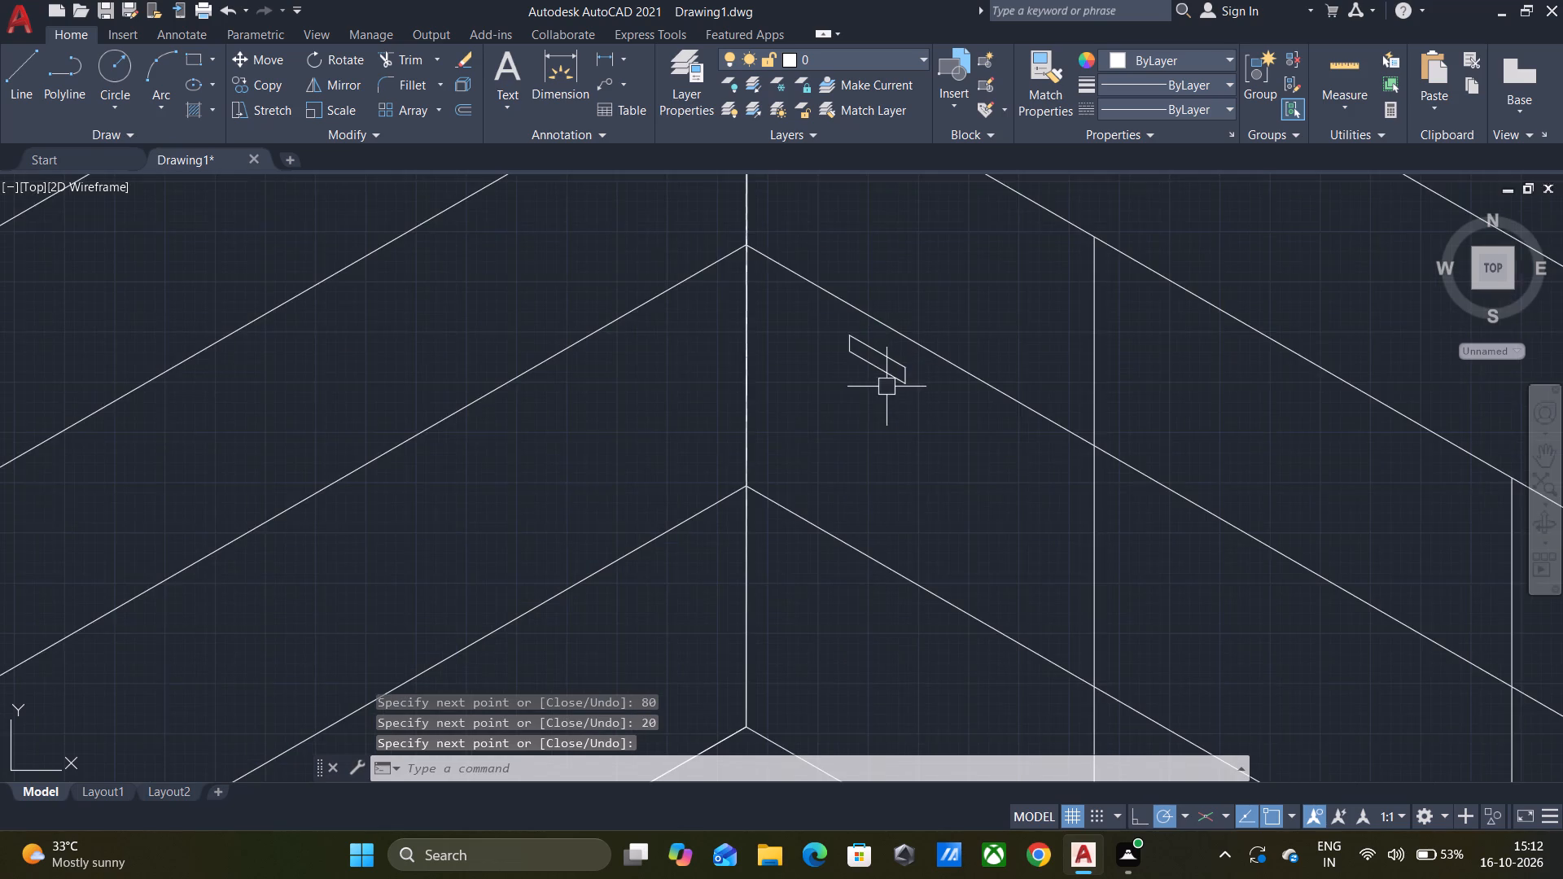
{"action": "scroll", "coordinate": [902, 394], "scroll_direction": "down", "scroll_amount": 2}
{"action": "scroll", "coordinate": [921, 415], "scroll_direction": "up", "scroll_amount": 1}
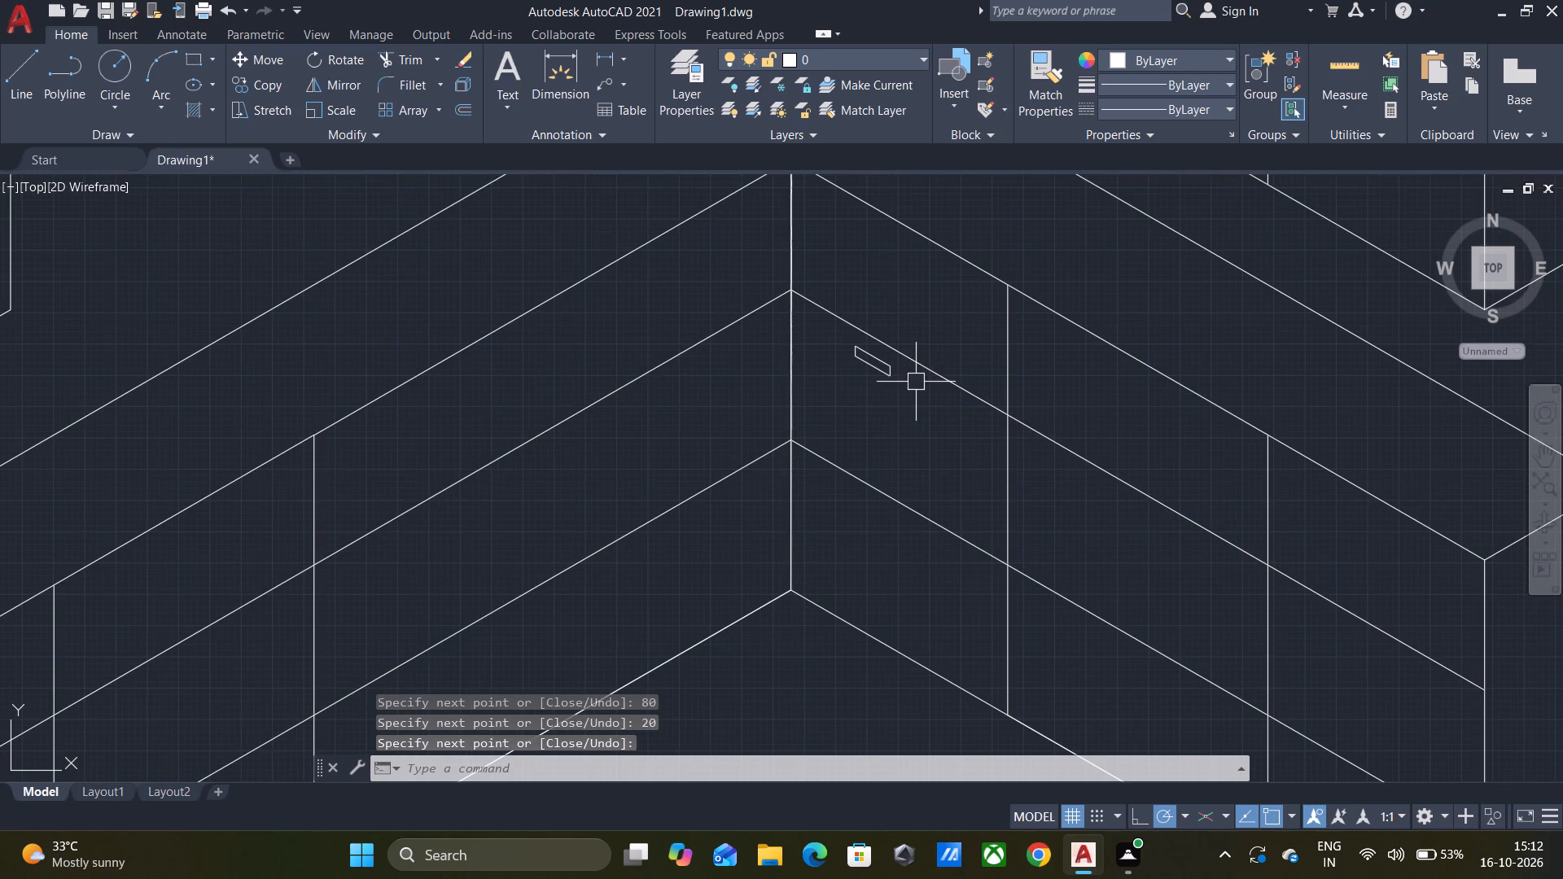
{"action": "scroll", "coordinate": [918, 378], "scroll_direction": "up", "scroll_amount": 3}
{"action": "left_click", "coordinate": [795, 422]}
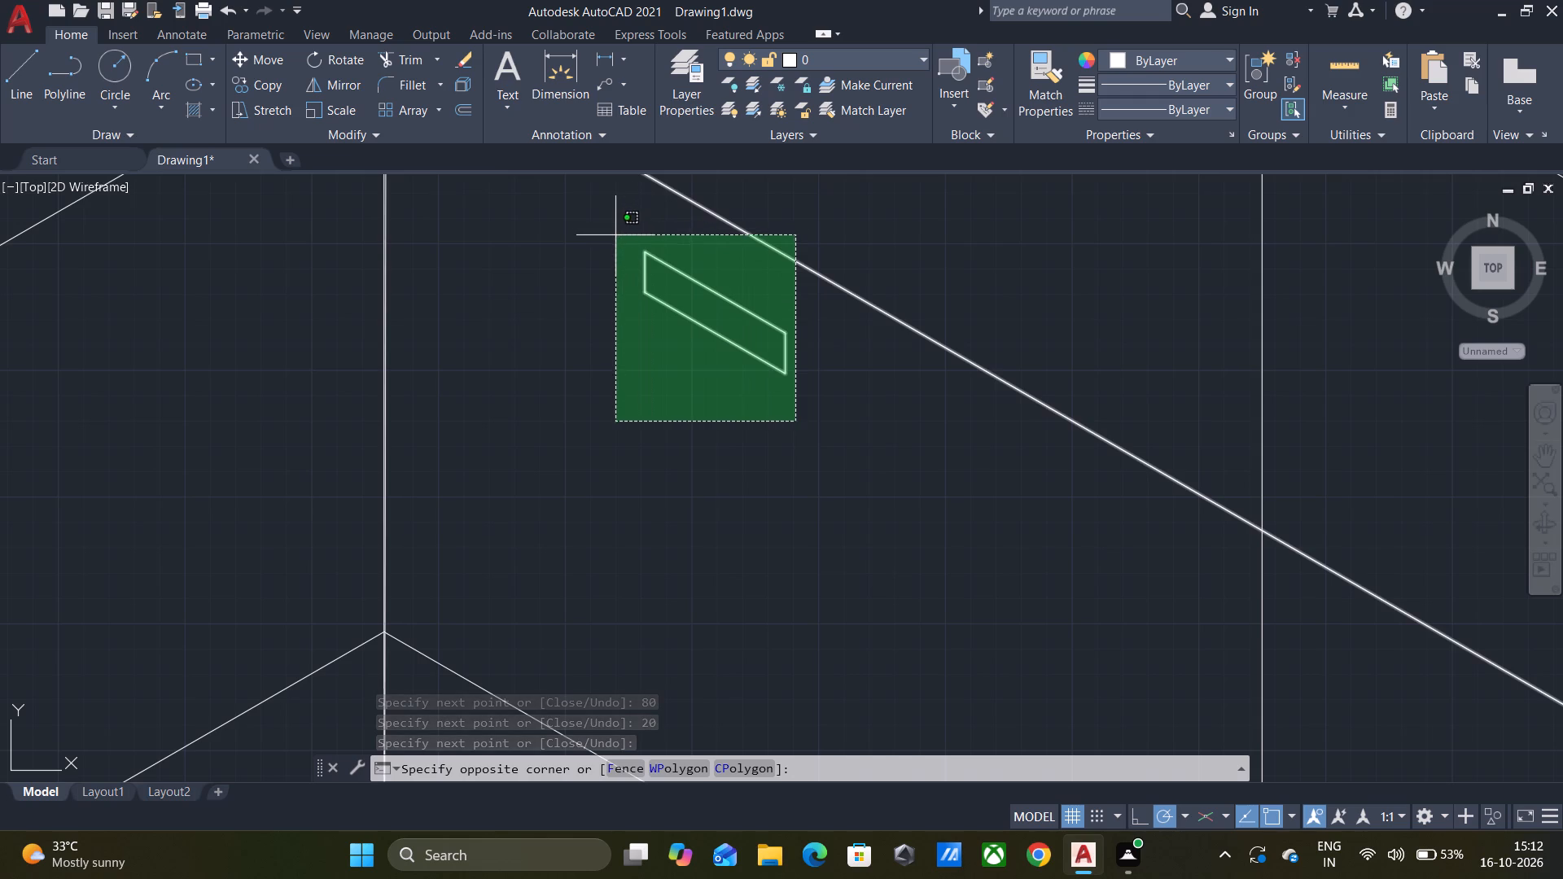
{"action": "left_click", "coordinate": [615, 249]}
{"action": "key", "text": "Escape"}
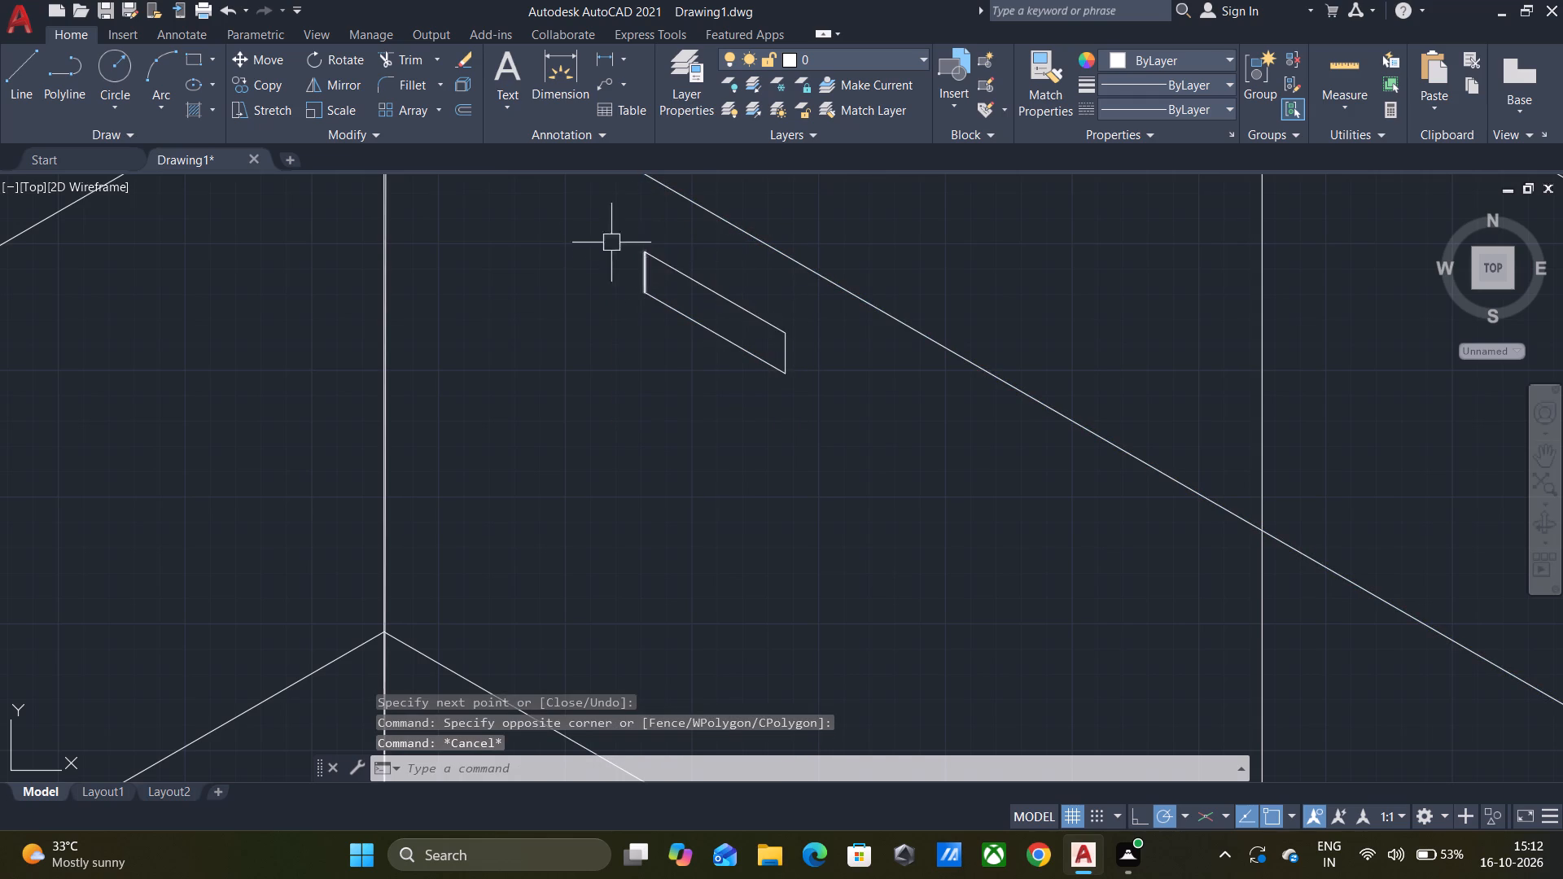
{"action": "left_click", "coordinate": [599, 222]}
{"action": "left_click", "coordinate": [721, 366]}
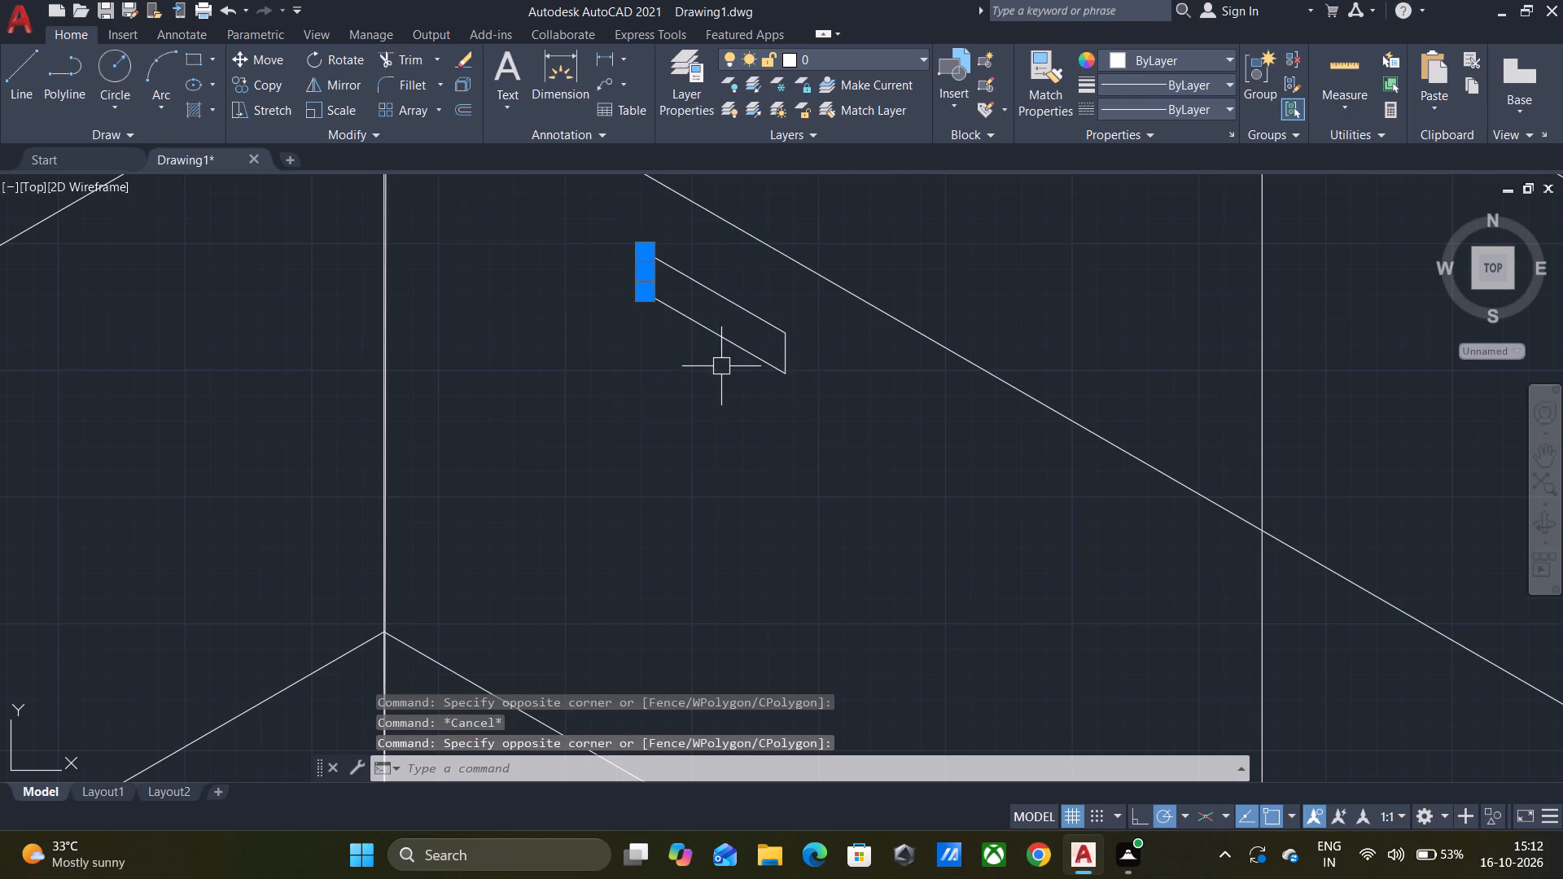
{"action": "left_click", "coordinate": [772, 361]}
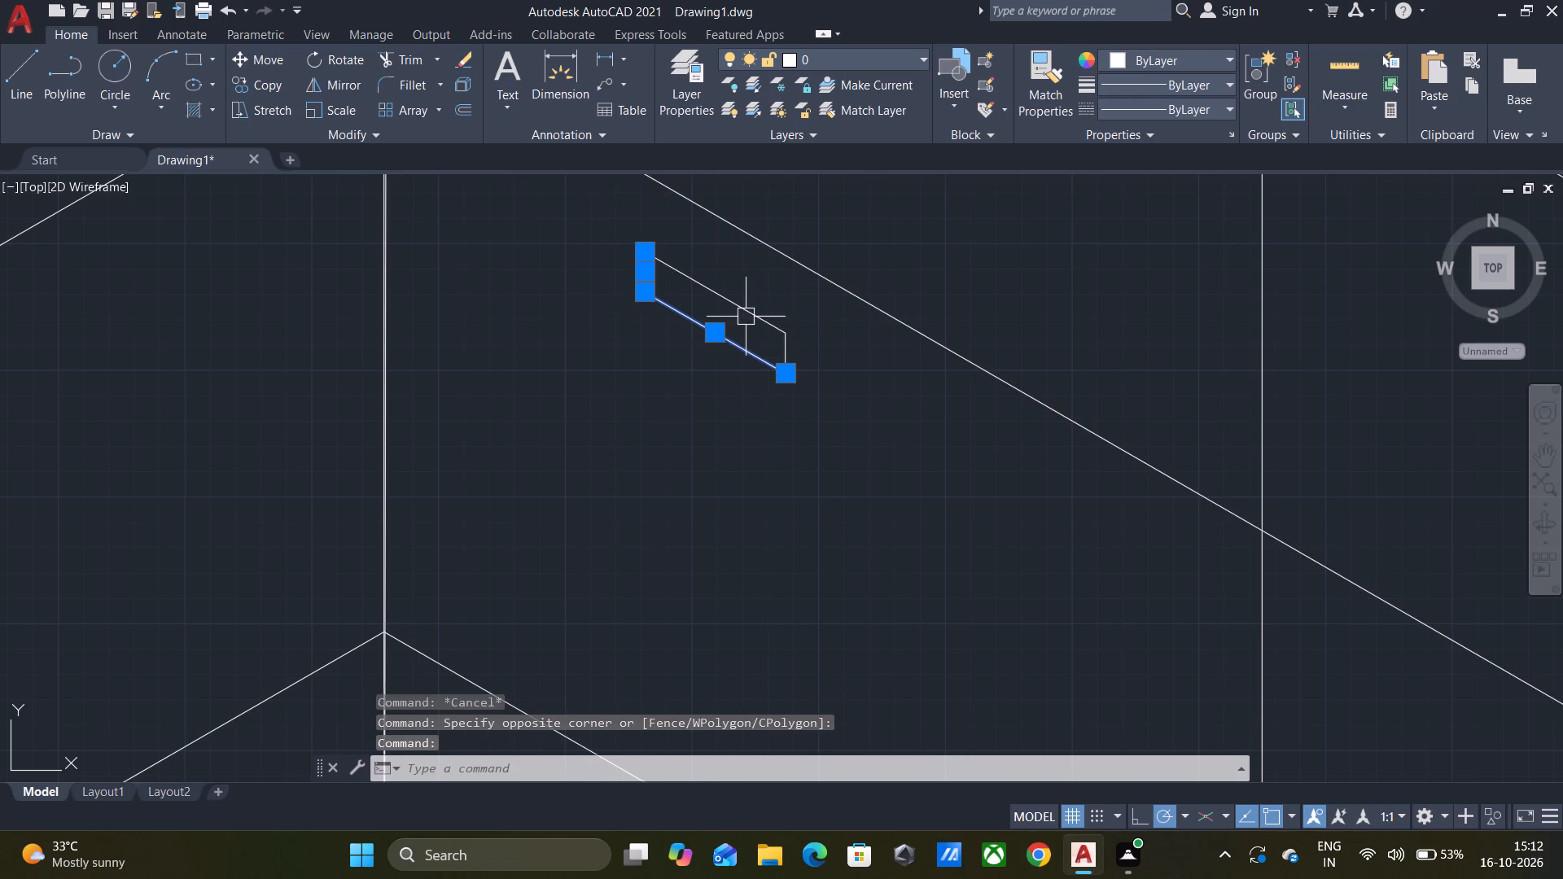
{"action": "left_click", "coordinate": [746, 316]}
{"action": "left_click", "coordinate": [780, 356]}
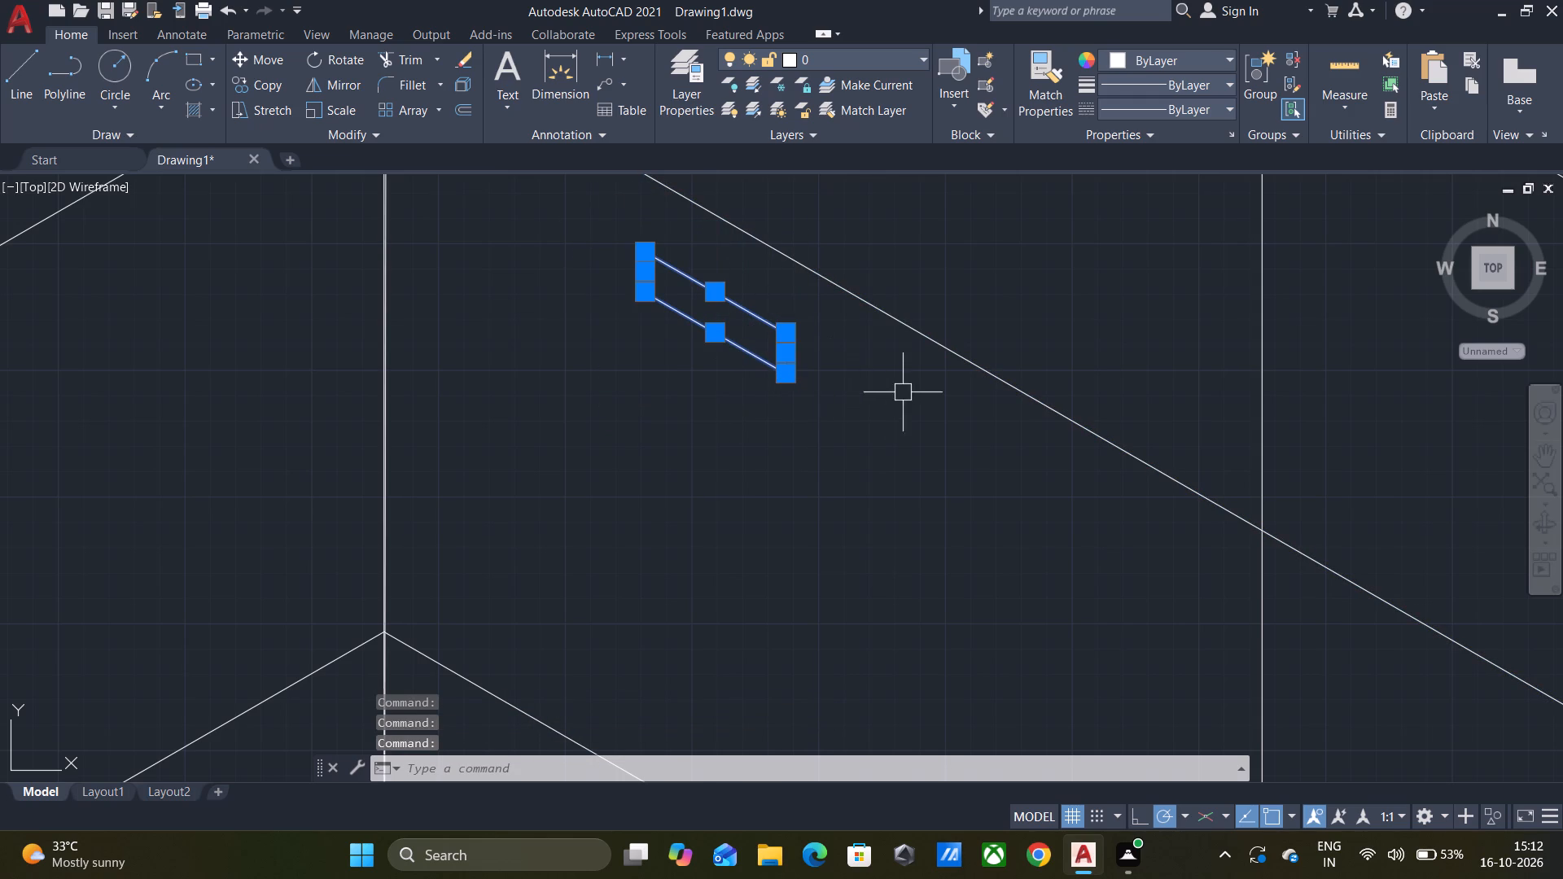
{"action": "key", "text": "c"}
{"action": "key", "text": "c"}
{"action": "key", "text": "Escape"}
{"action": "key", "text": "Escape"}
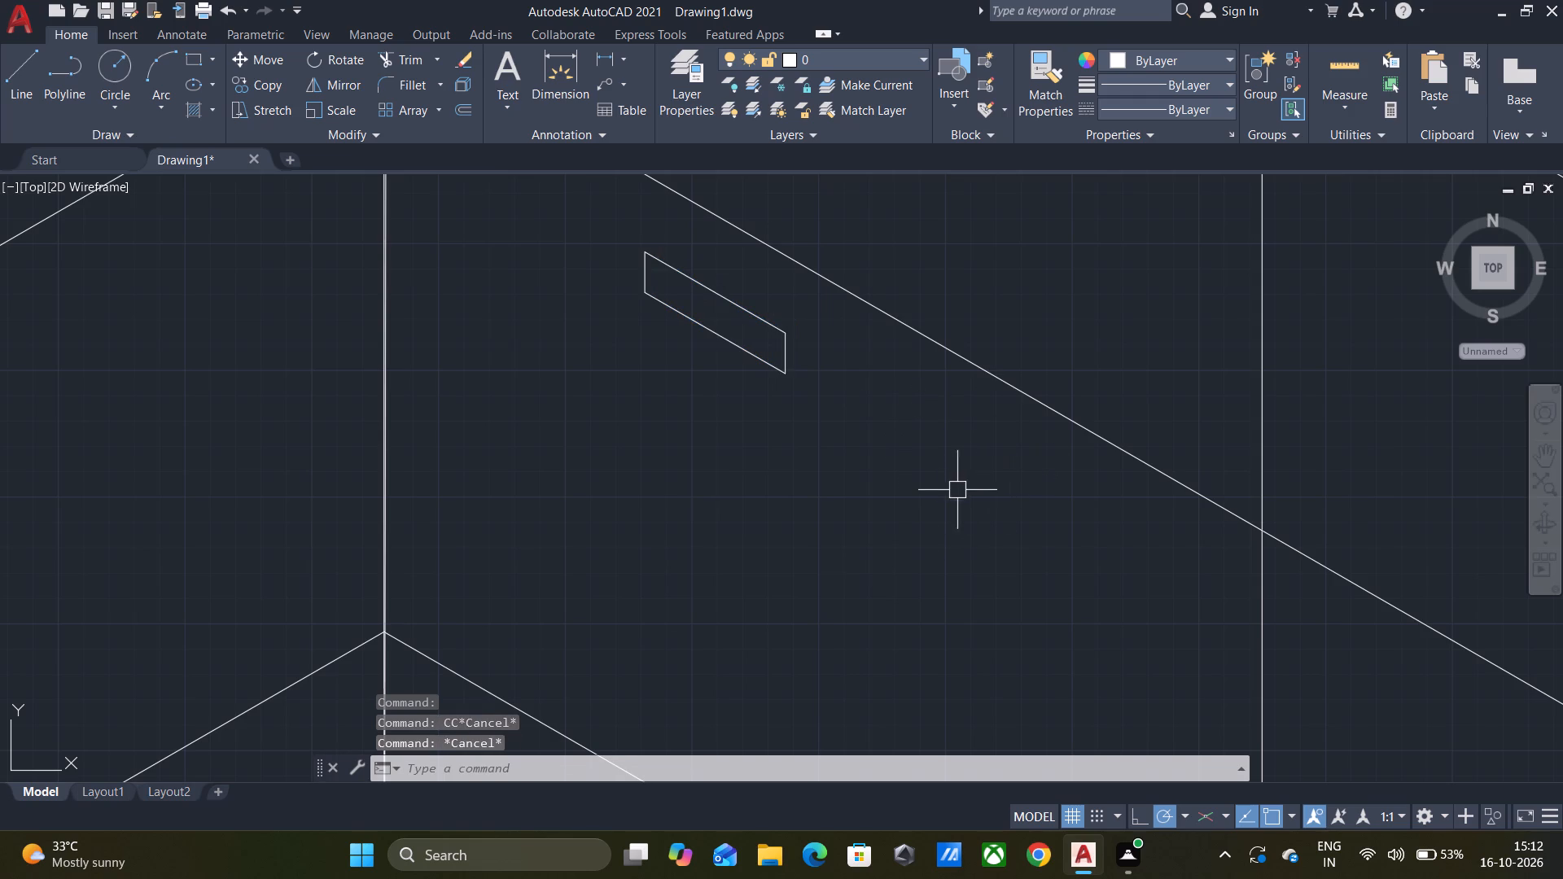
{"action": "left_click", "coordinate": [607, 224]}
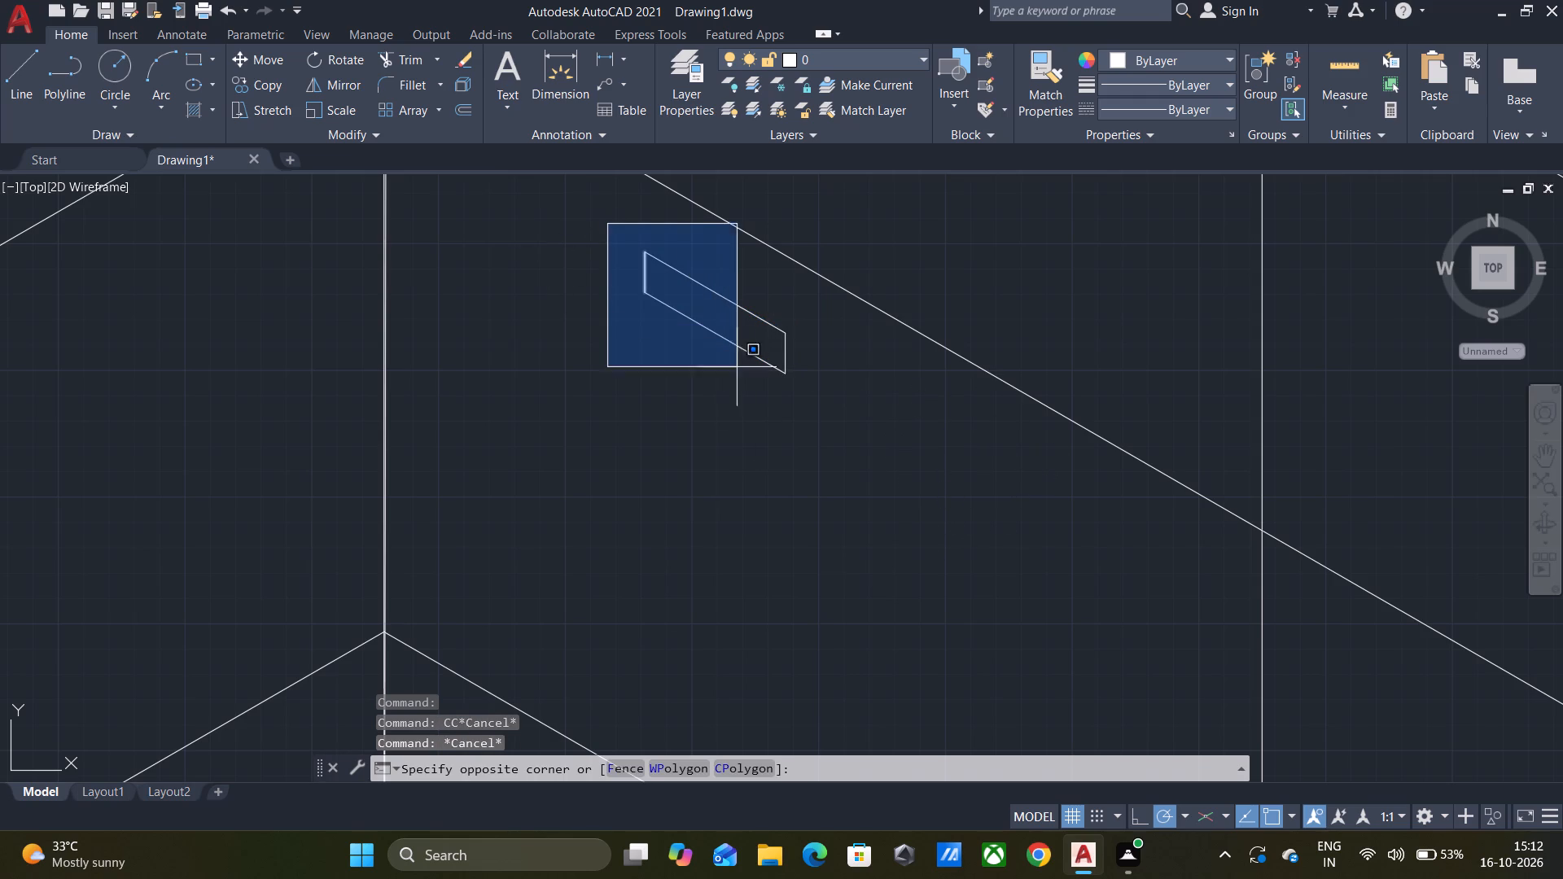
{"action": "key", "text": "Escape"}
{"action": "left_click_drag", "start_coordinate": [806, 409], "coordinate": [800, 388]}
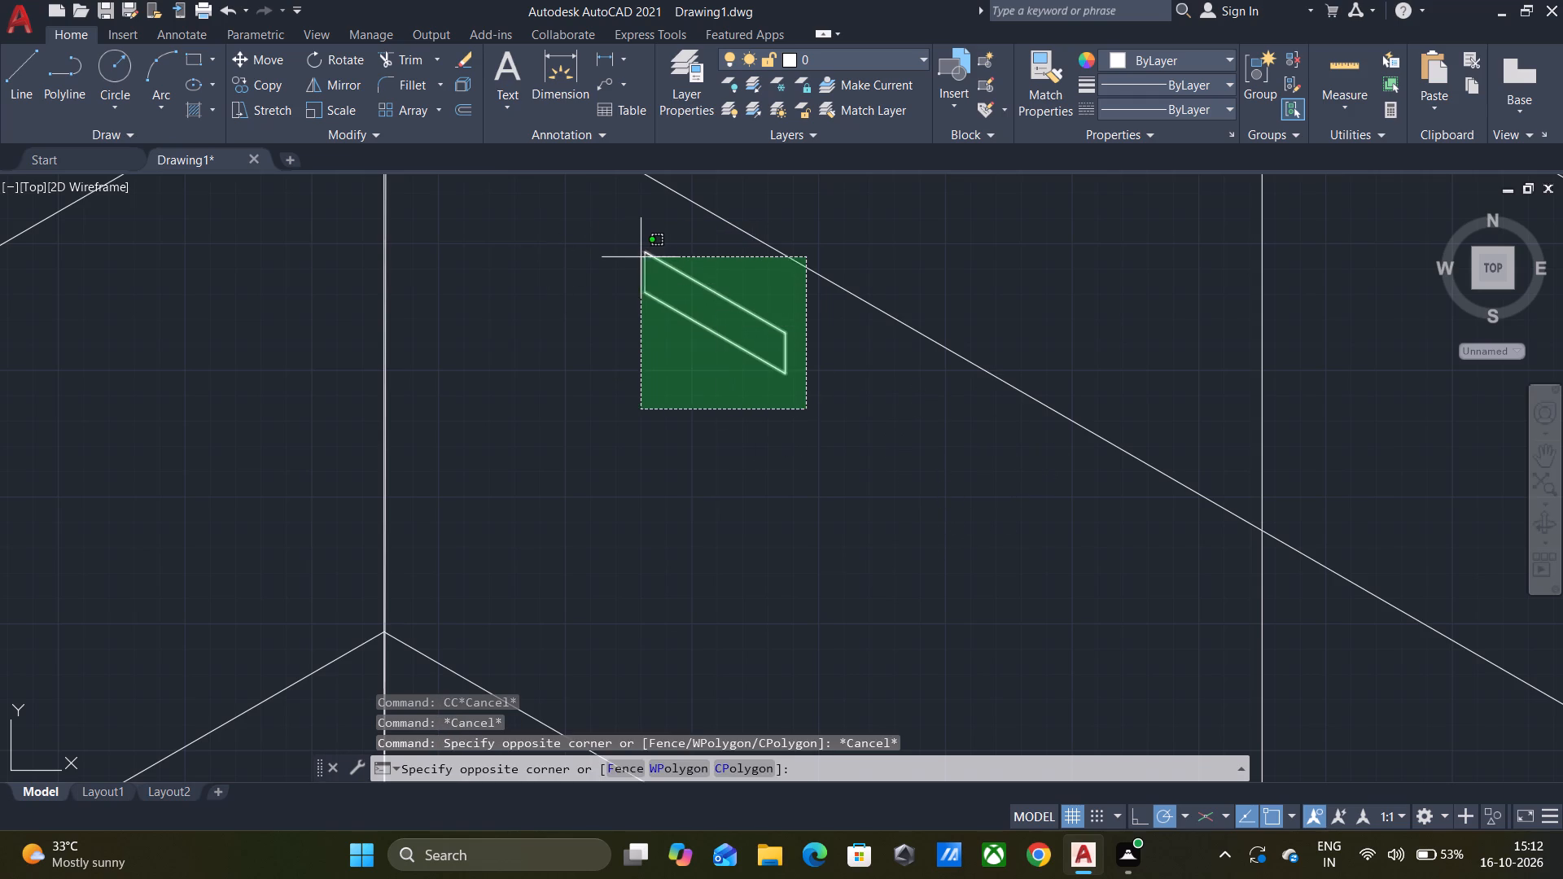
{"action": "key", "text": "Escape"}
Copy the handle's four lines from its lower outer corner about 224 mm straight up into the top band beside the inside corner.
{"action": "left_click", "coordinate": [644, 267]}
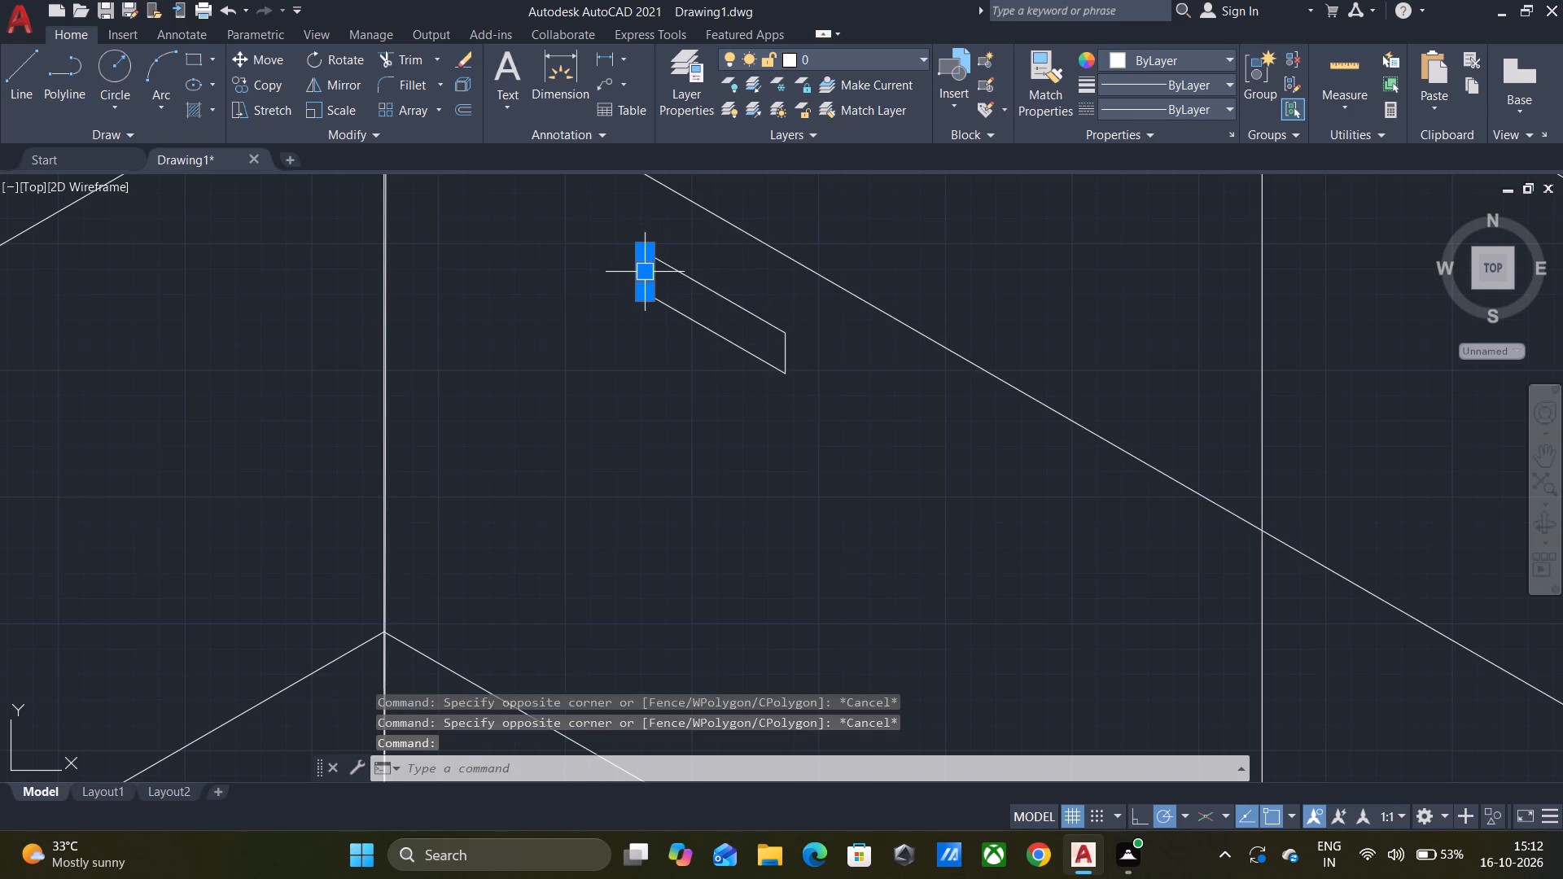
{"action": "left_click", "coordinate": [673, 268]}
{"action": "left_click", "coordinate": [753, 358]}
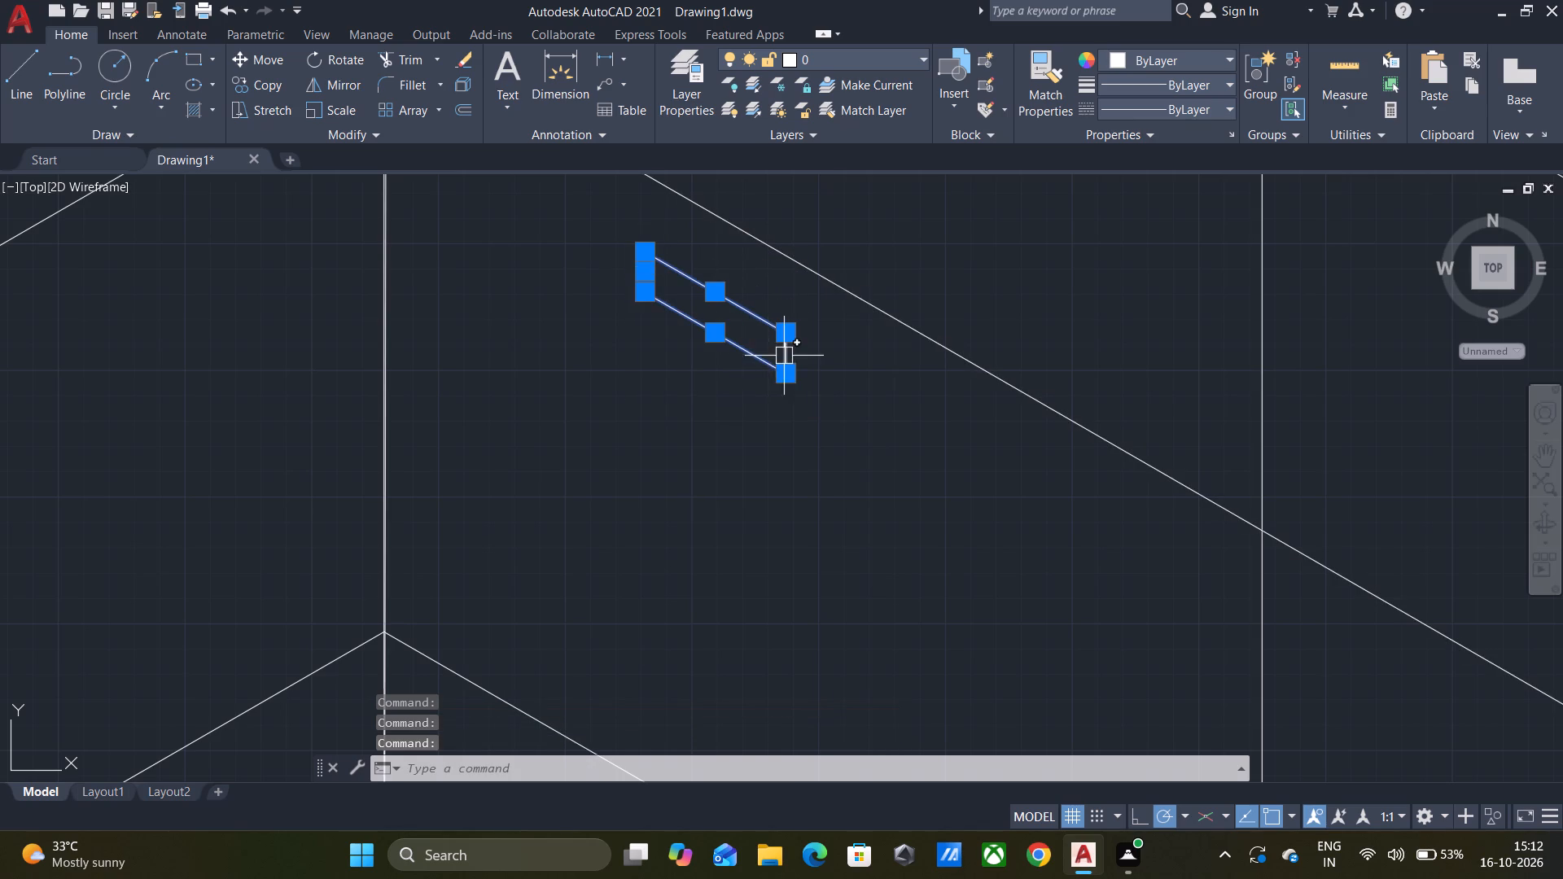
{"action": "scroll", "coordinate": [789, 352], "scroll_direction": "up", "scroll_amount": 3}
{"action": "left_click", "coordinate": [759, 354]}
{"action": "scroll", "coordinate": [761, 356], "scroll_direction": "down", "scroll_amount": 3}
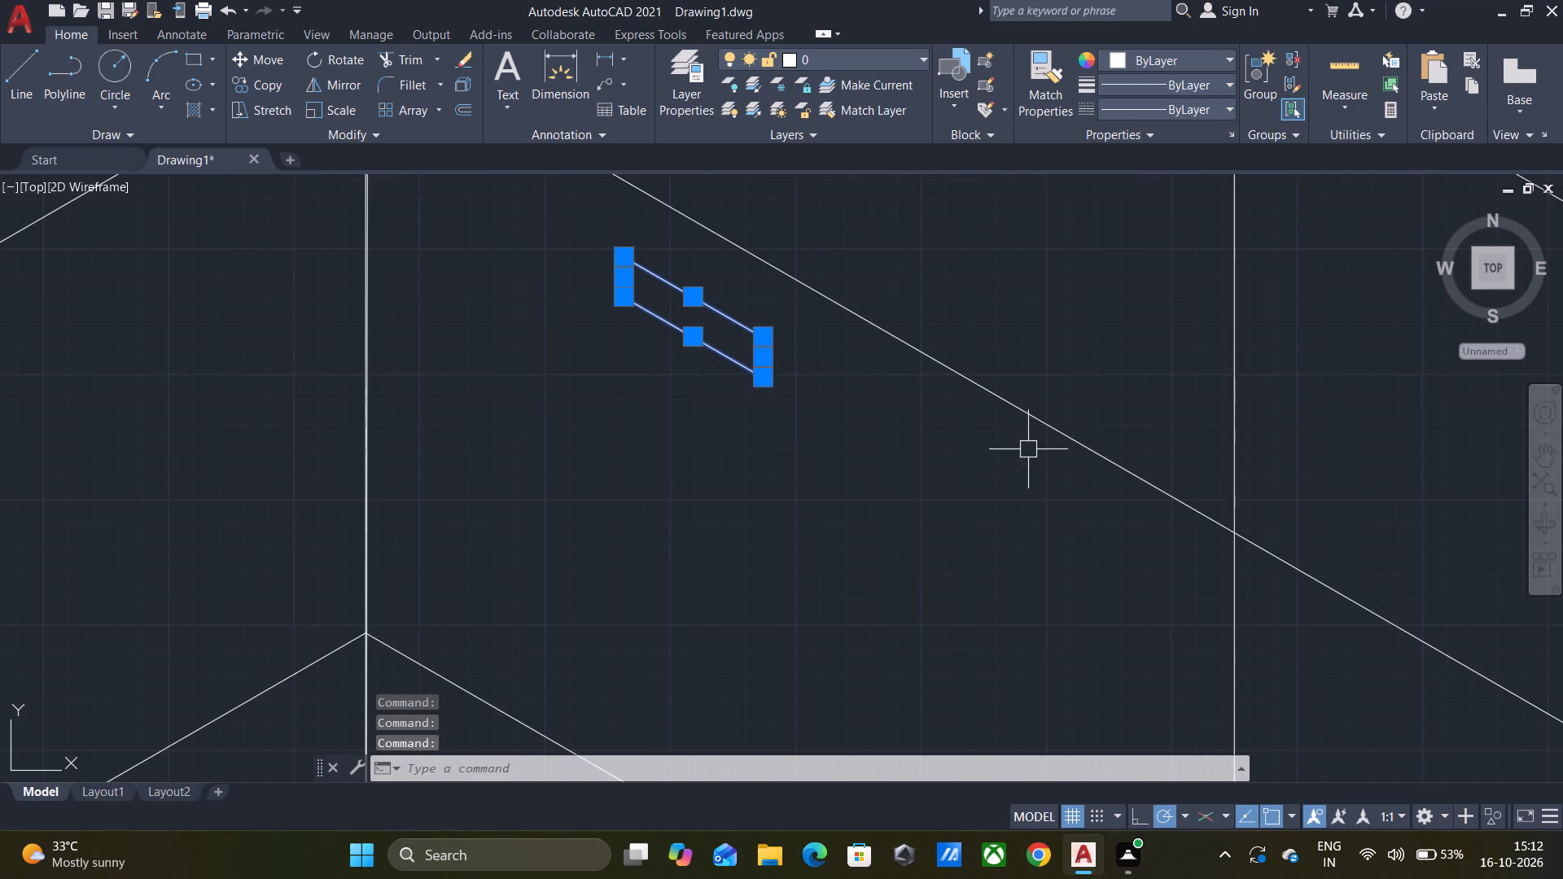
{"action": "key", "text": "c"}
{"action": "key", "text": "o"}
{"action": "key", "text": "p"}
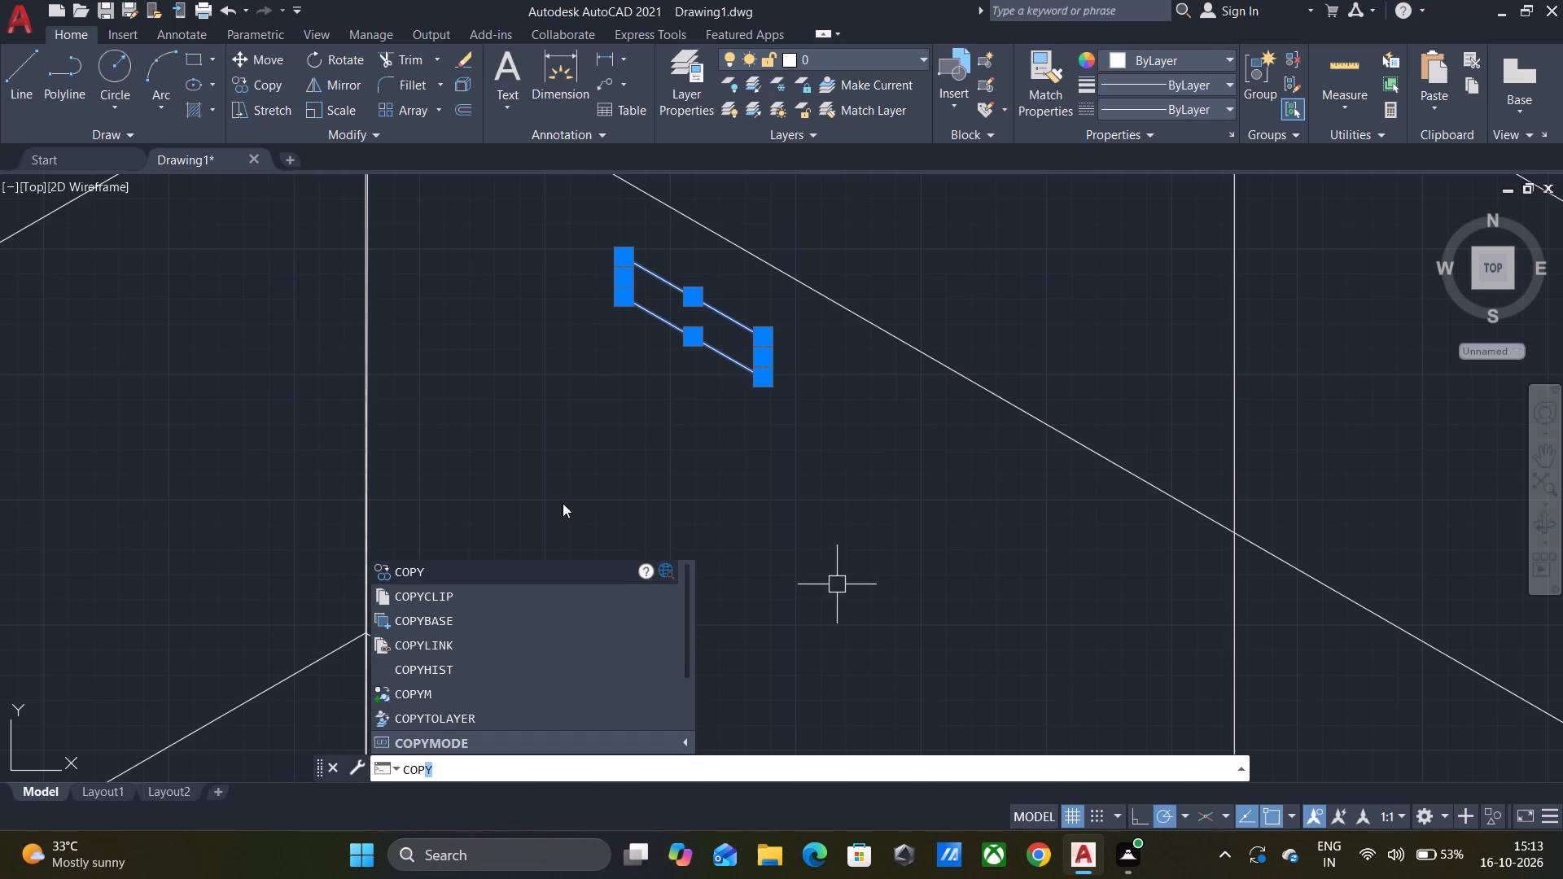
{"action": "left_click", "coordinate": [469, 566]}
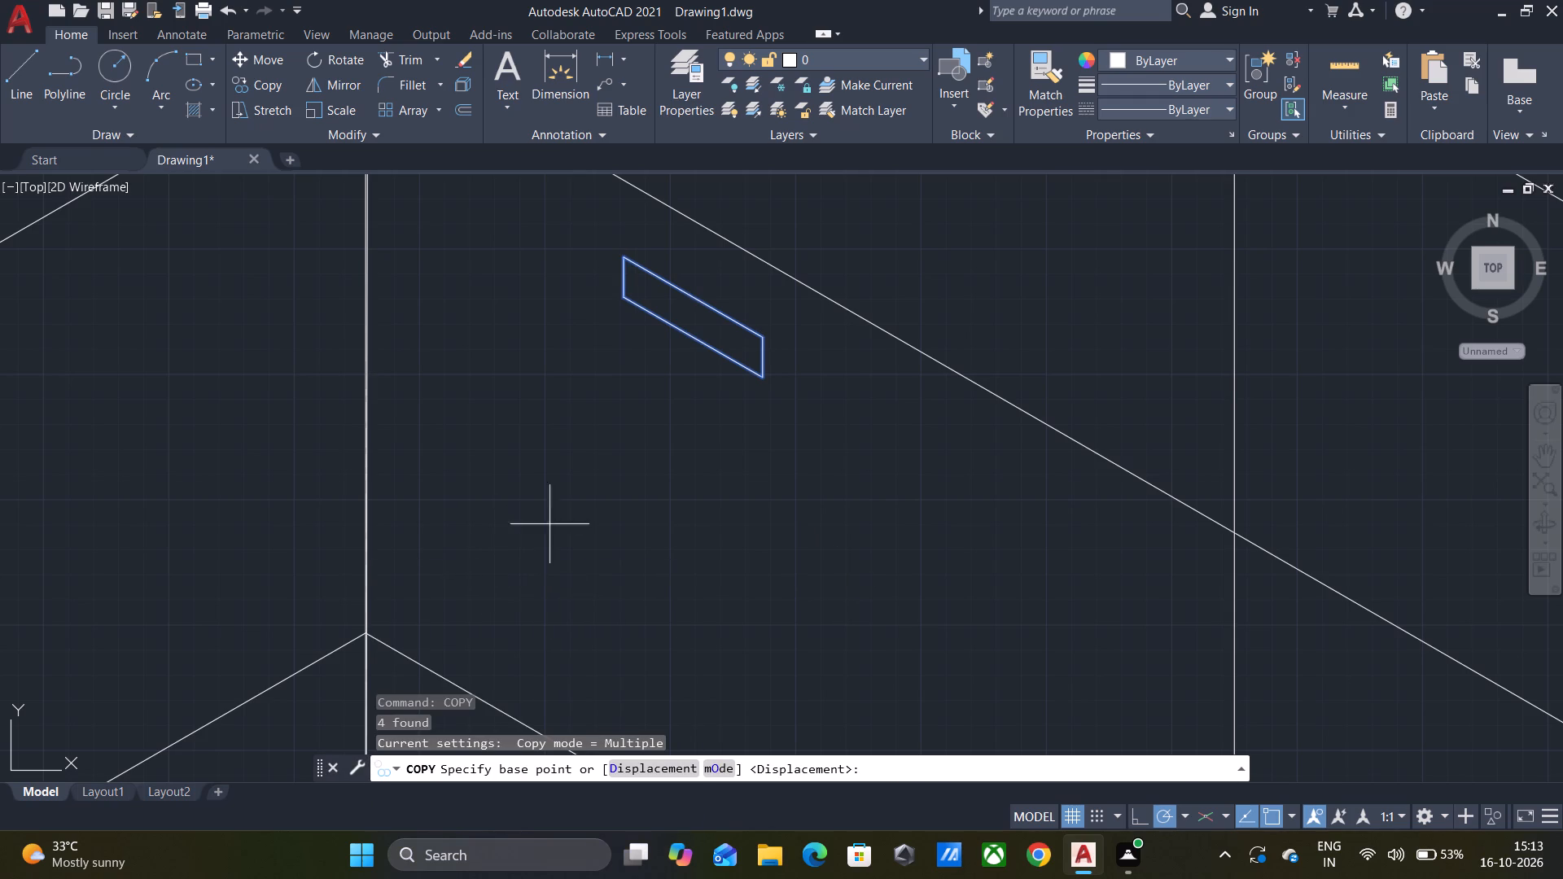
{"action": "scroll", "coordinate": [614, 452], "scroll_direction": "up", "scroll_amount": 1}
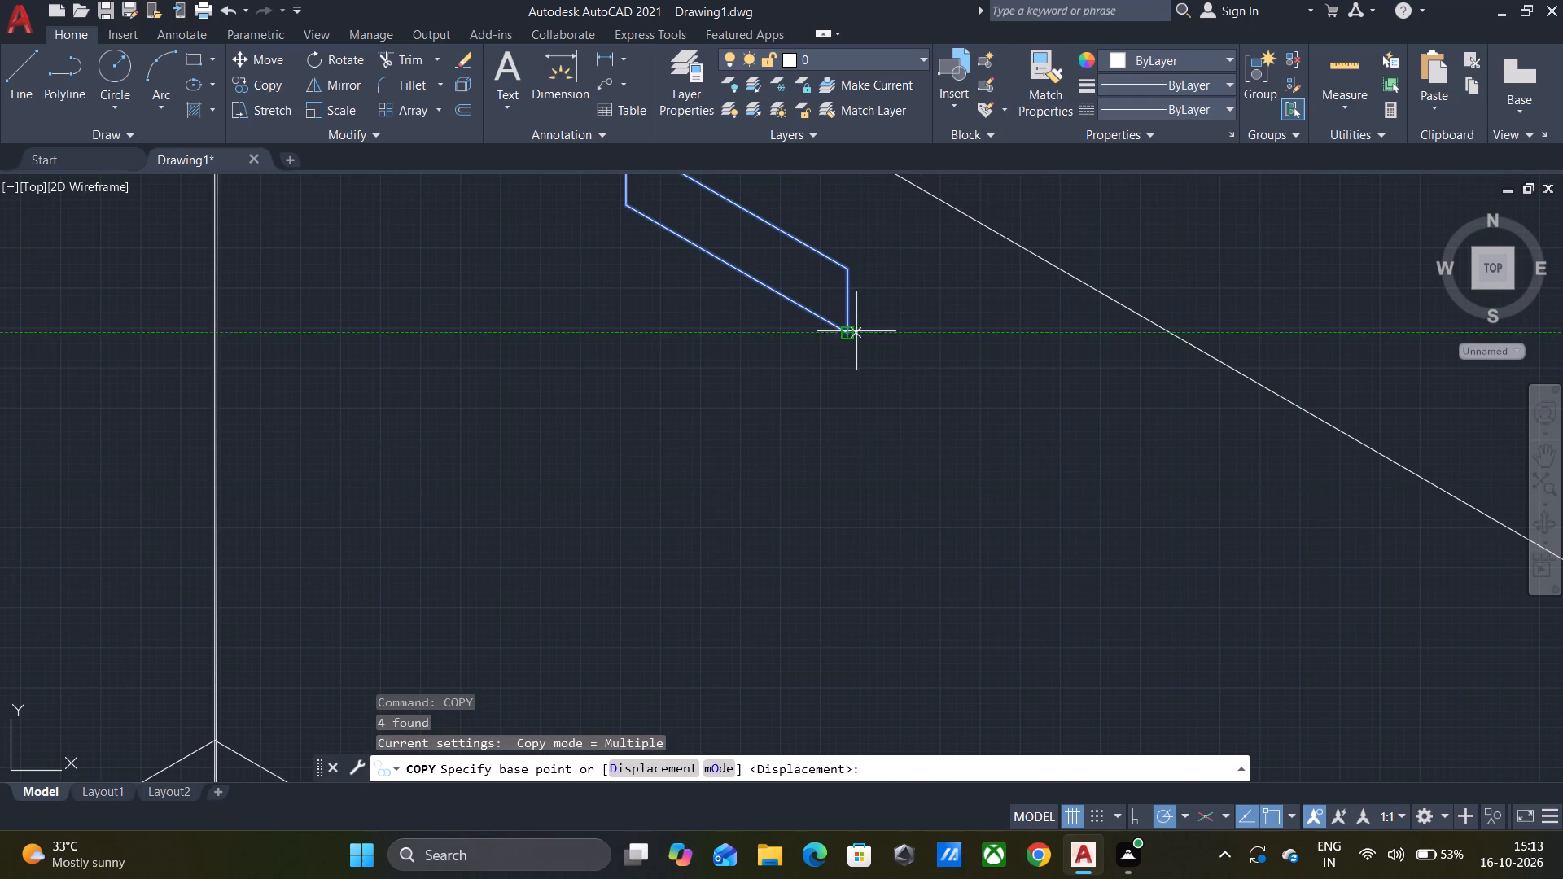
{"action": "left_click", "coordinate": [848, 335]}
{"action": "scroll", "coordinate": [882, 429], "scroll_direction": "down", "scroll_amount": 2}
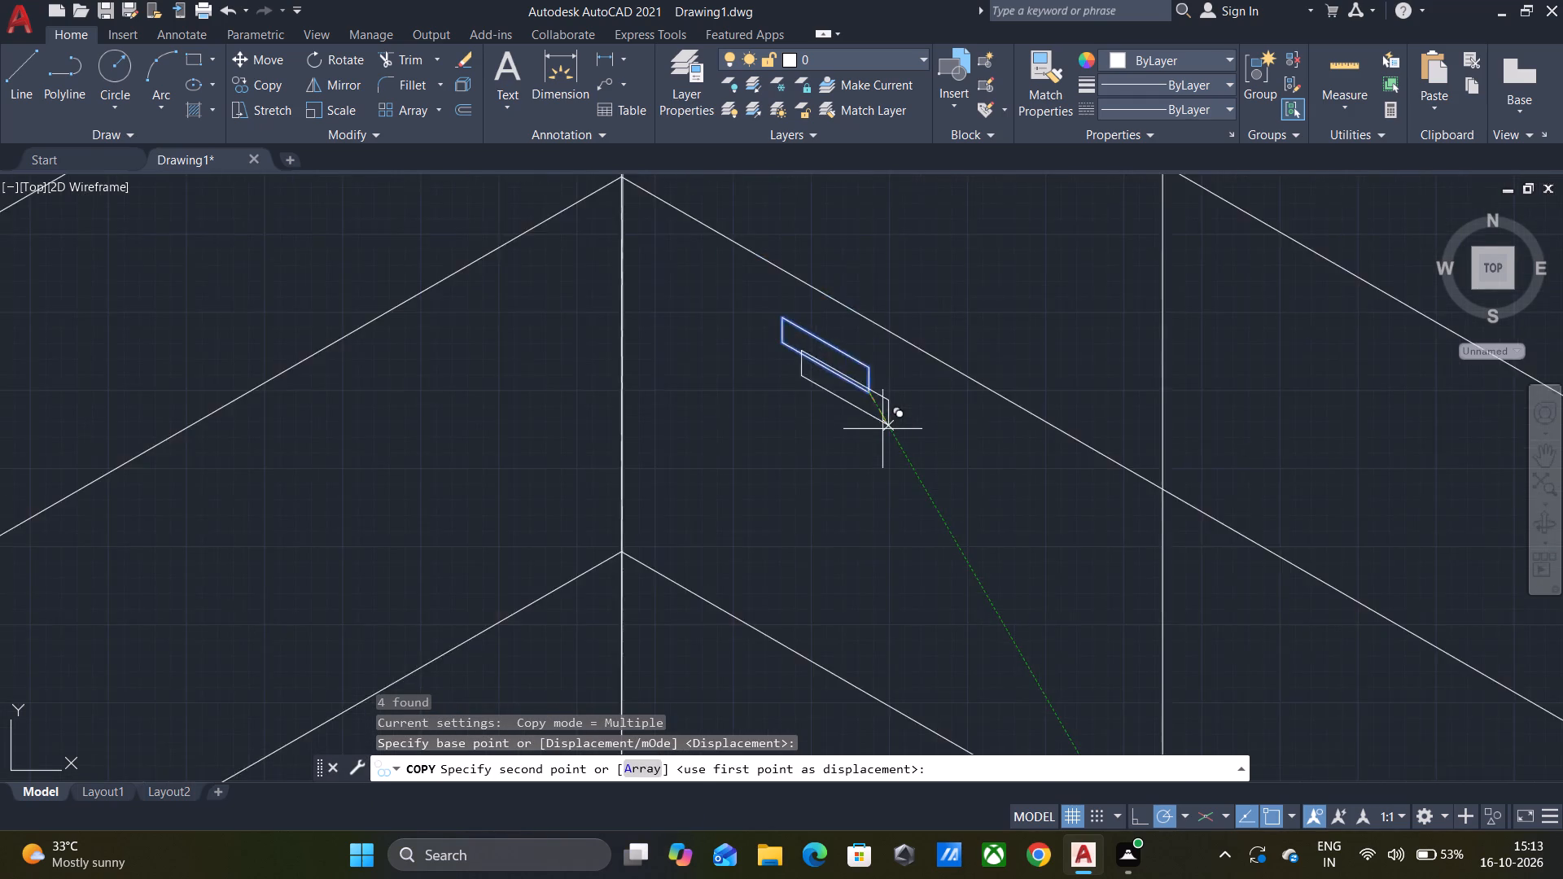
{"action": "scroll", "coordinate": [882, 429], "scroll_direction": "down", "scroll_amount": 2}
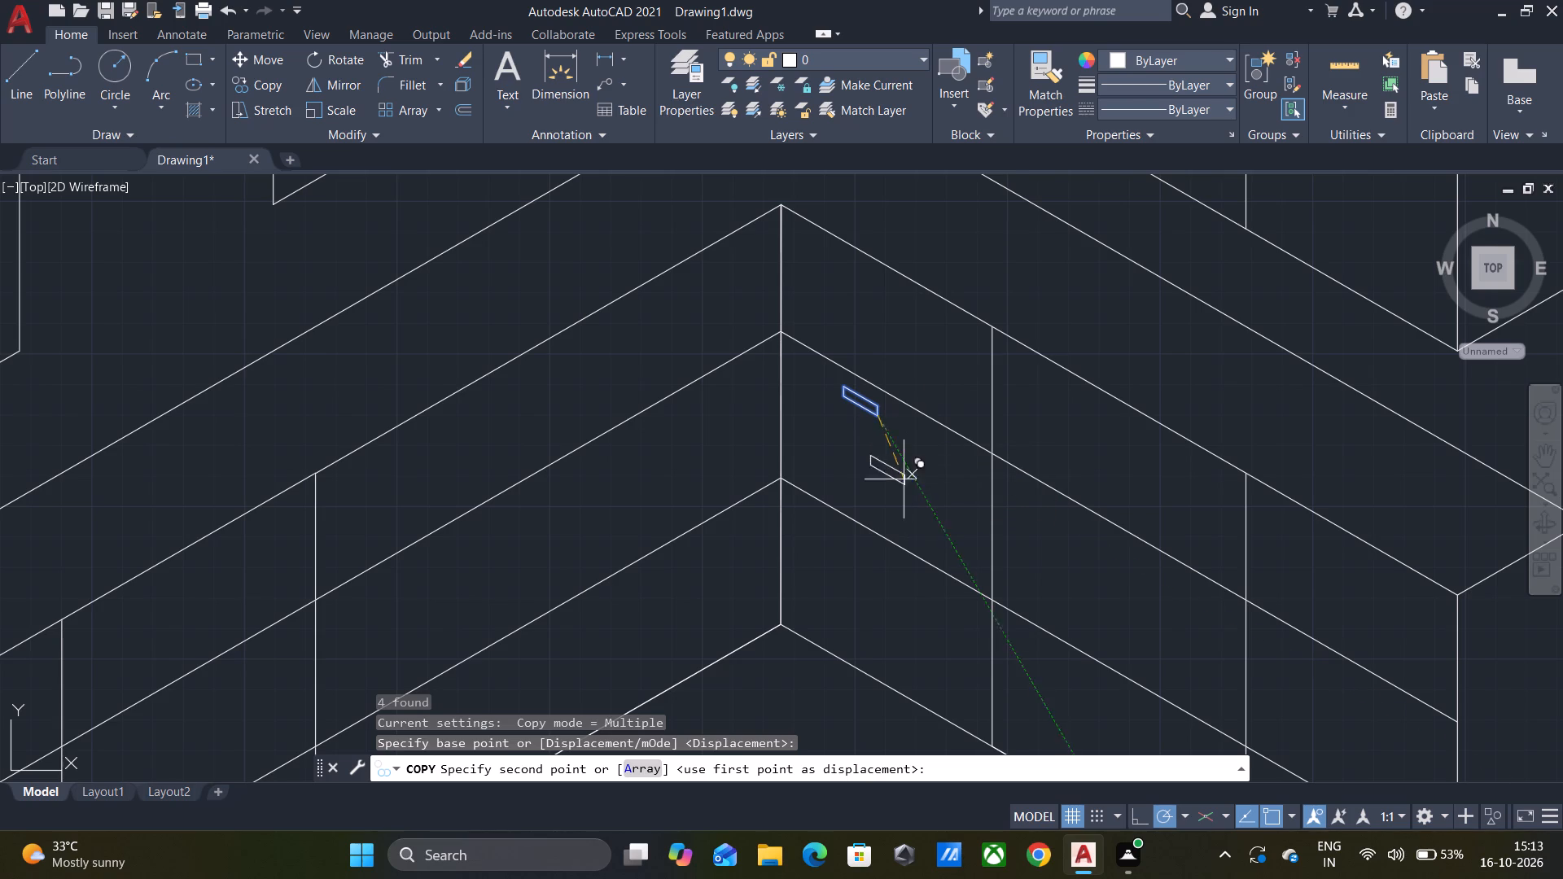
{"action": "left_click", "coordinate": [882, 306]}
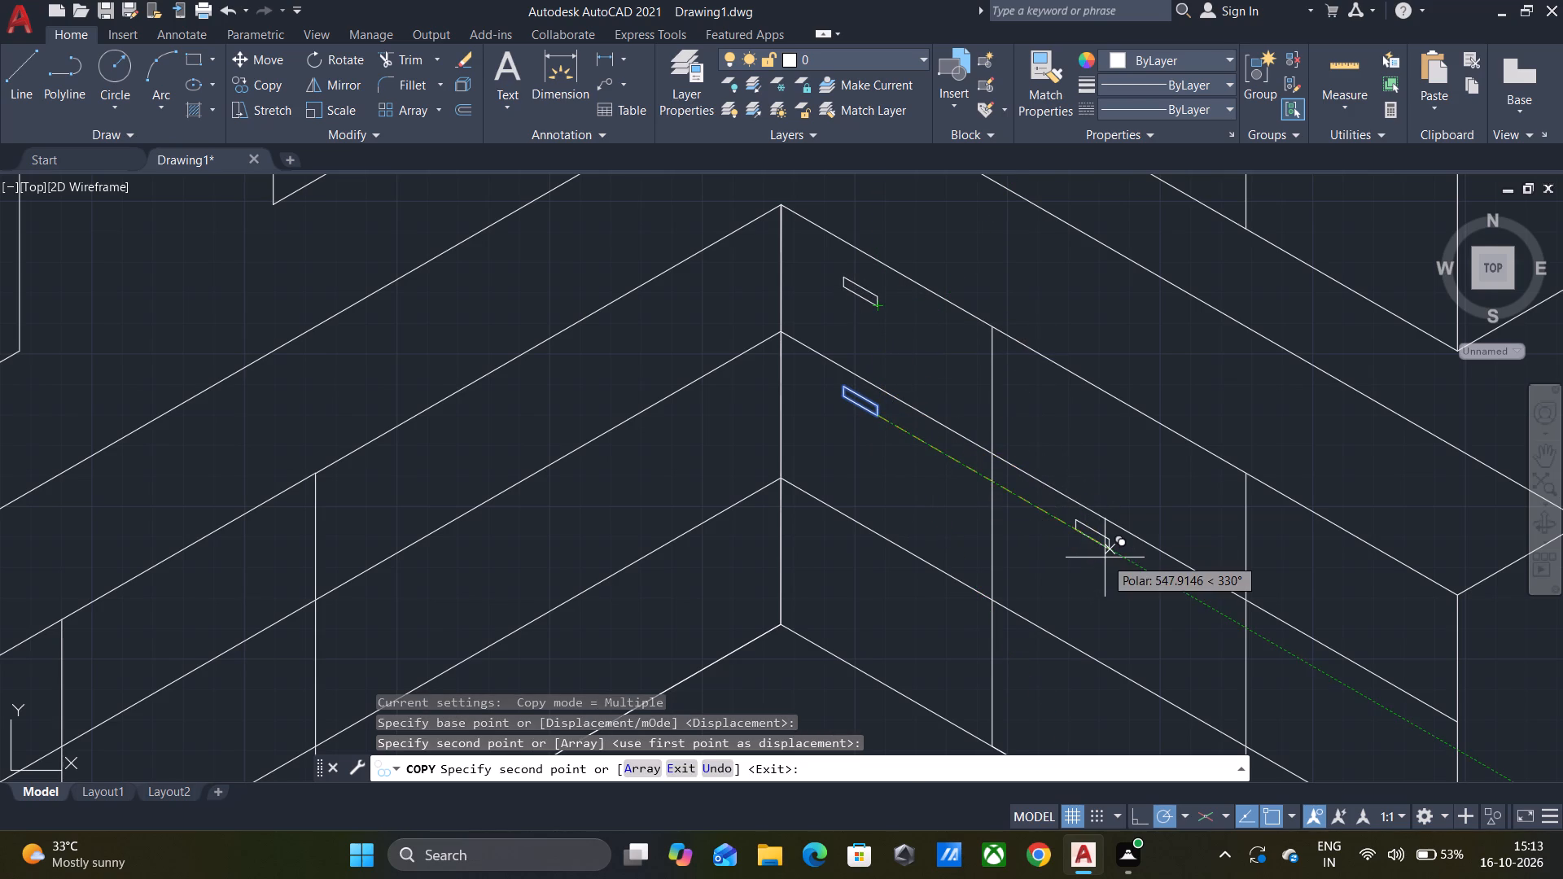
Place two more copies of the handle in the middle band: about 548 mm along the edge direction in the second panel, and in the third panel.
{"action": "left_click", "coordinate": [1105, 558]}
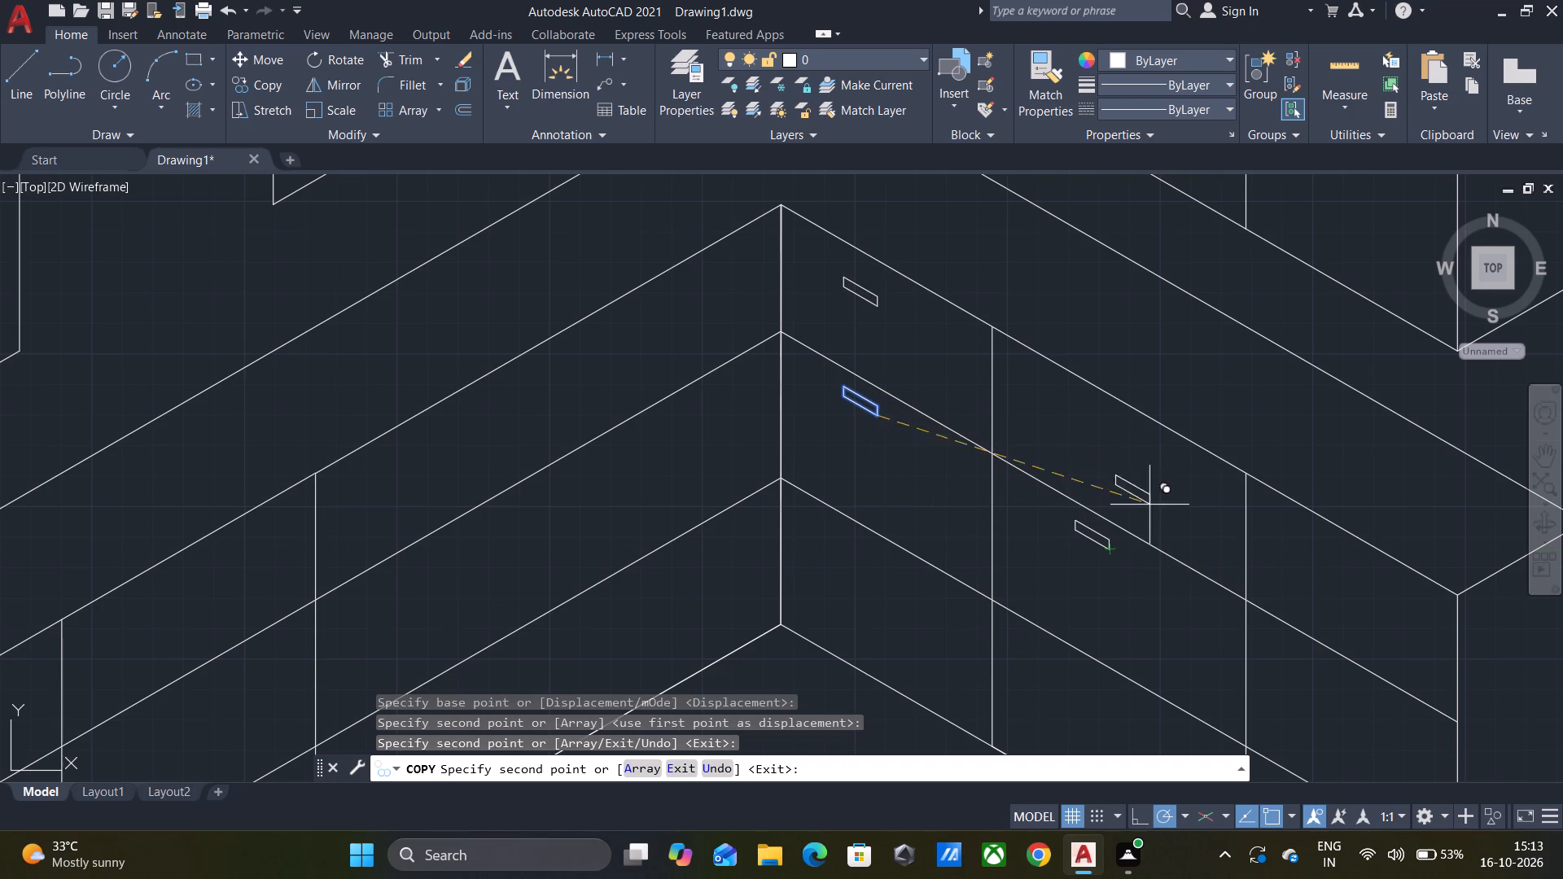
{"action": "left_click", "coordinate": [1333, 686]}
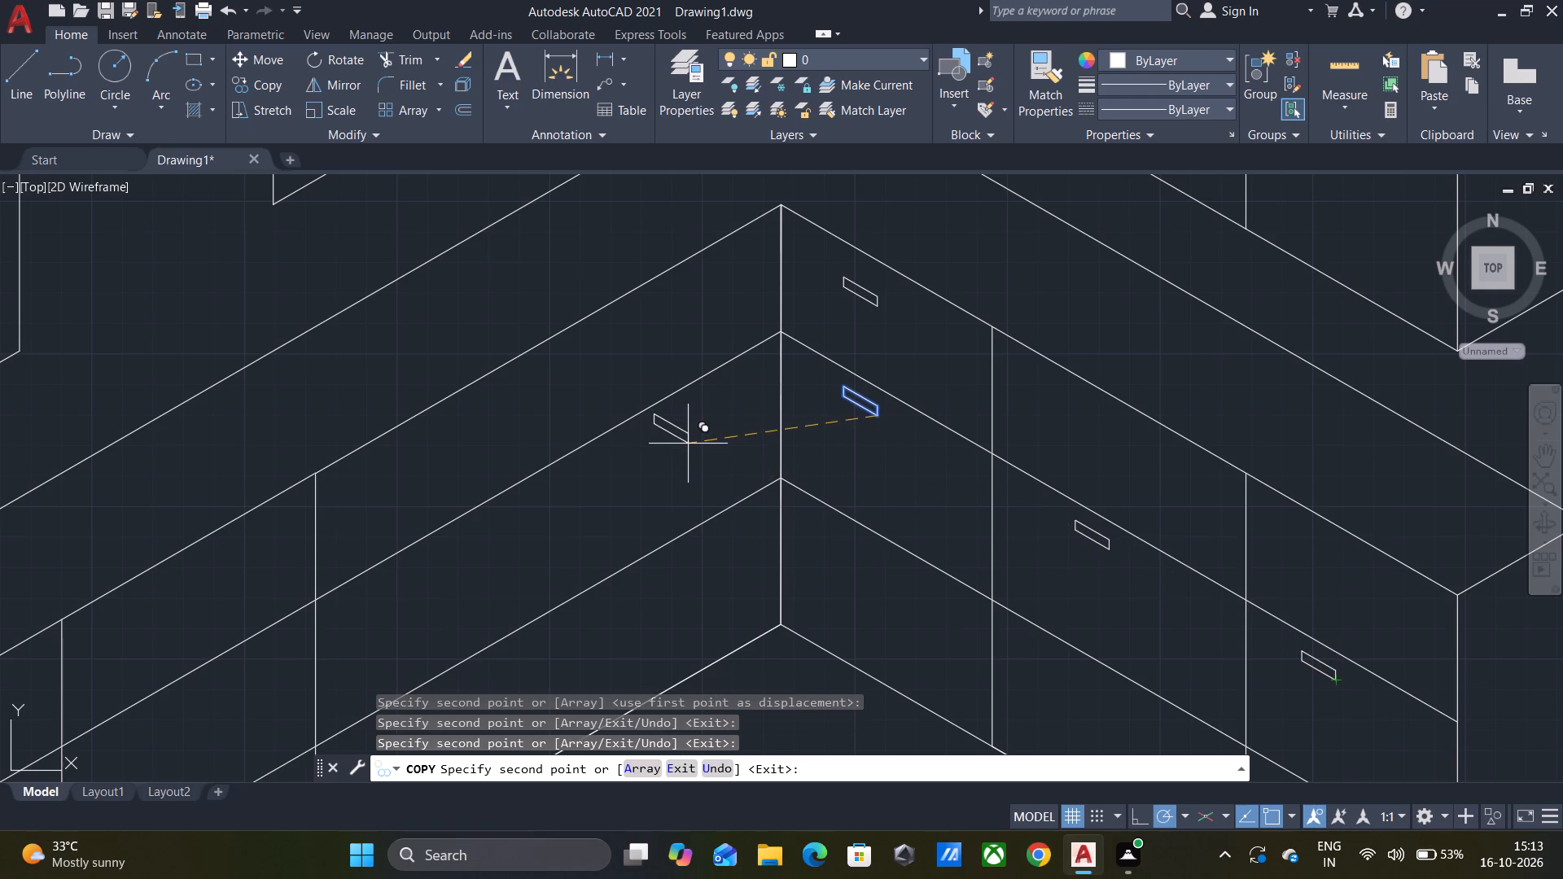
{"action": "key", "text": "Escape"}
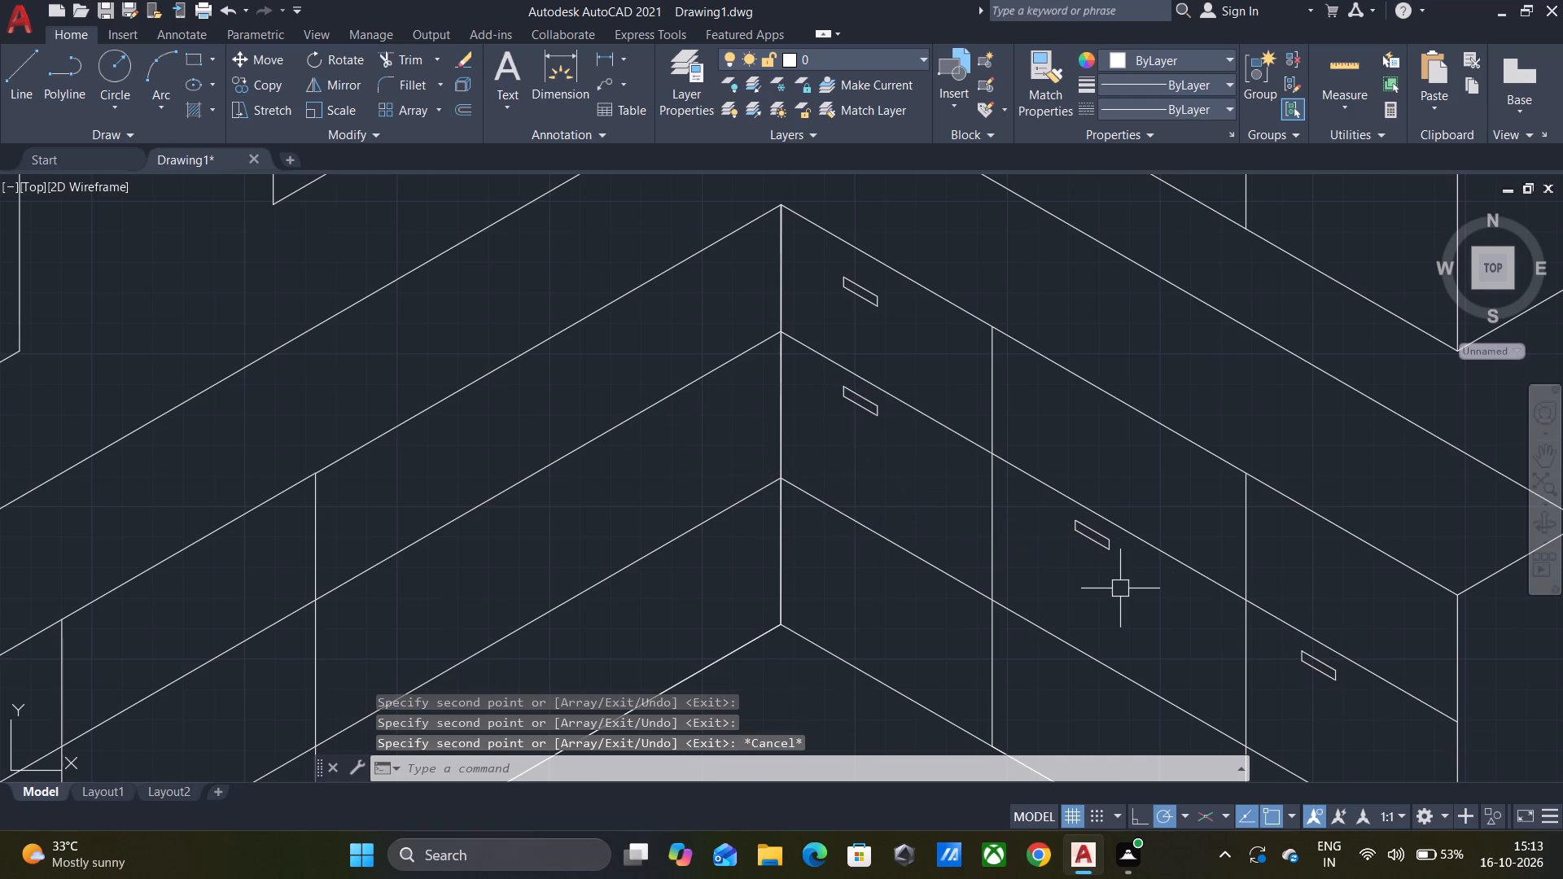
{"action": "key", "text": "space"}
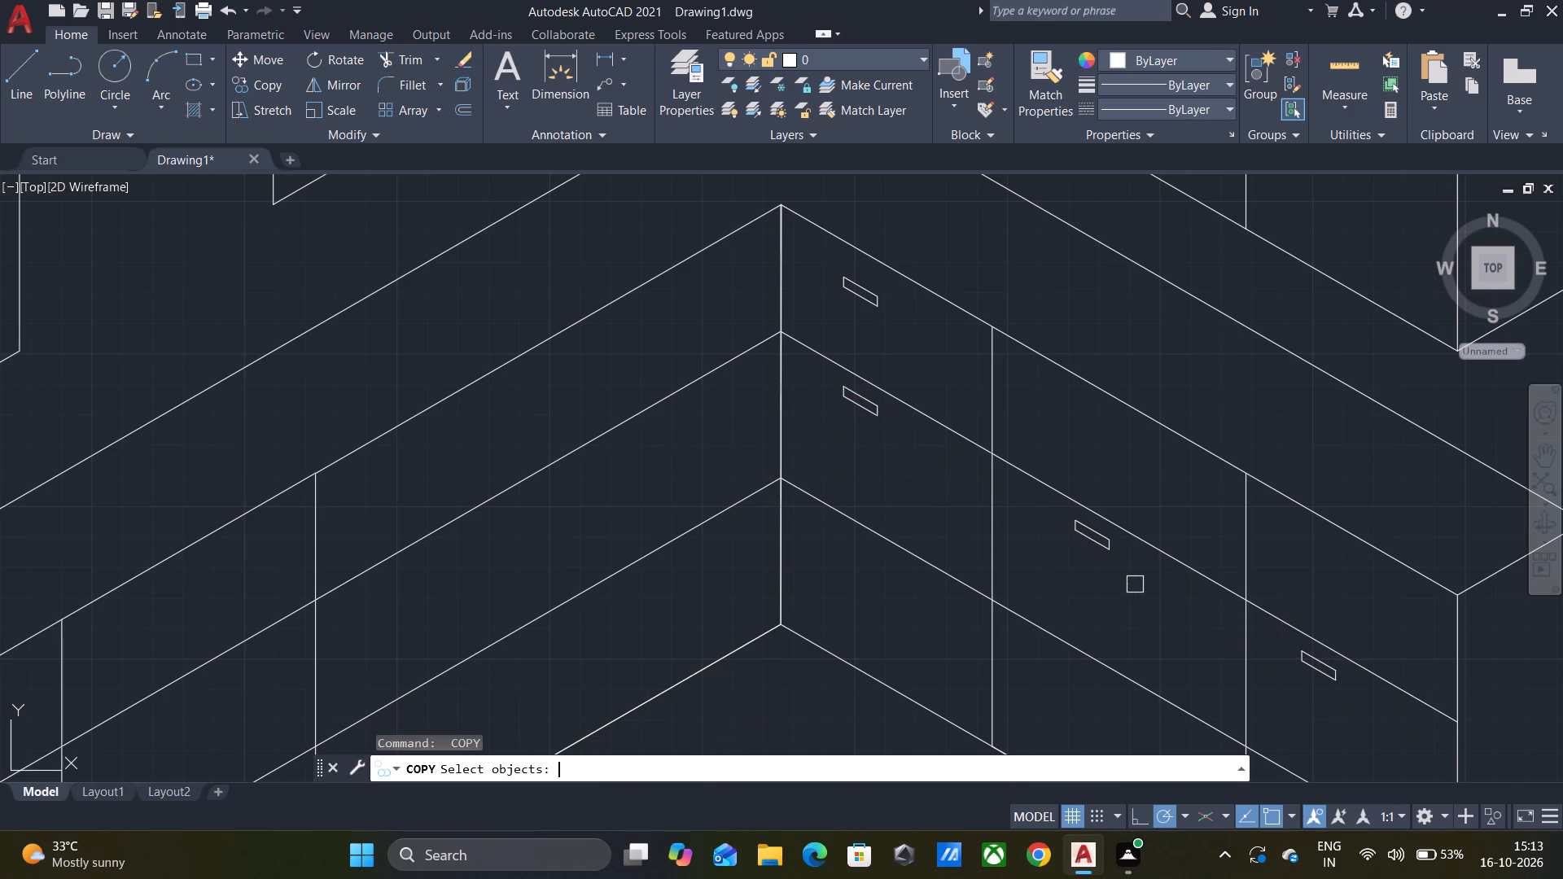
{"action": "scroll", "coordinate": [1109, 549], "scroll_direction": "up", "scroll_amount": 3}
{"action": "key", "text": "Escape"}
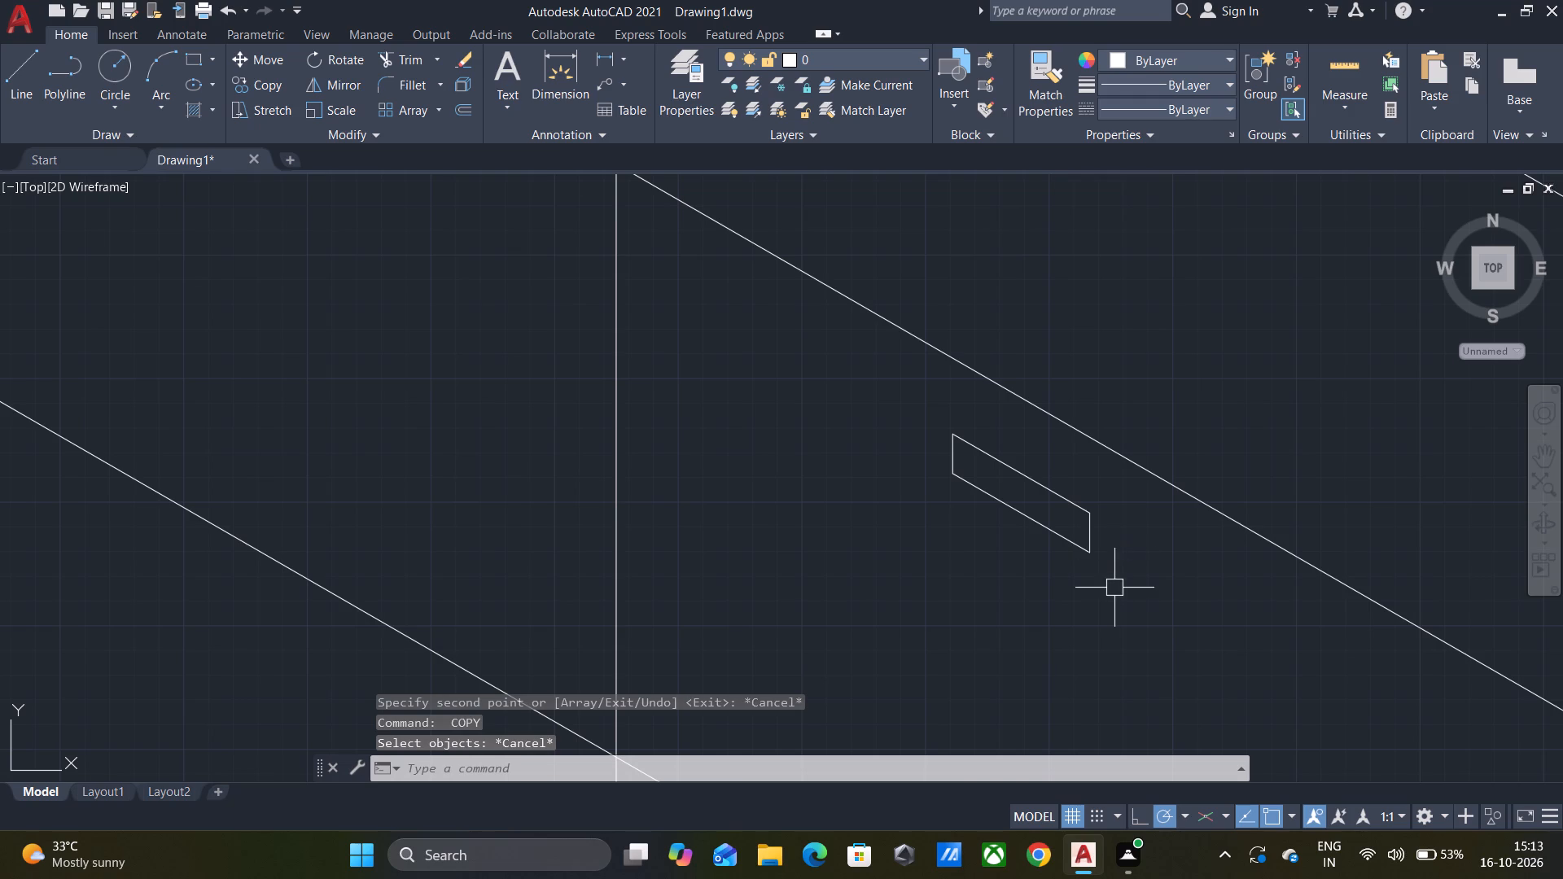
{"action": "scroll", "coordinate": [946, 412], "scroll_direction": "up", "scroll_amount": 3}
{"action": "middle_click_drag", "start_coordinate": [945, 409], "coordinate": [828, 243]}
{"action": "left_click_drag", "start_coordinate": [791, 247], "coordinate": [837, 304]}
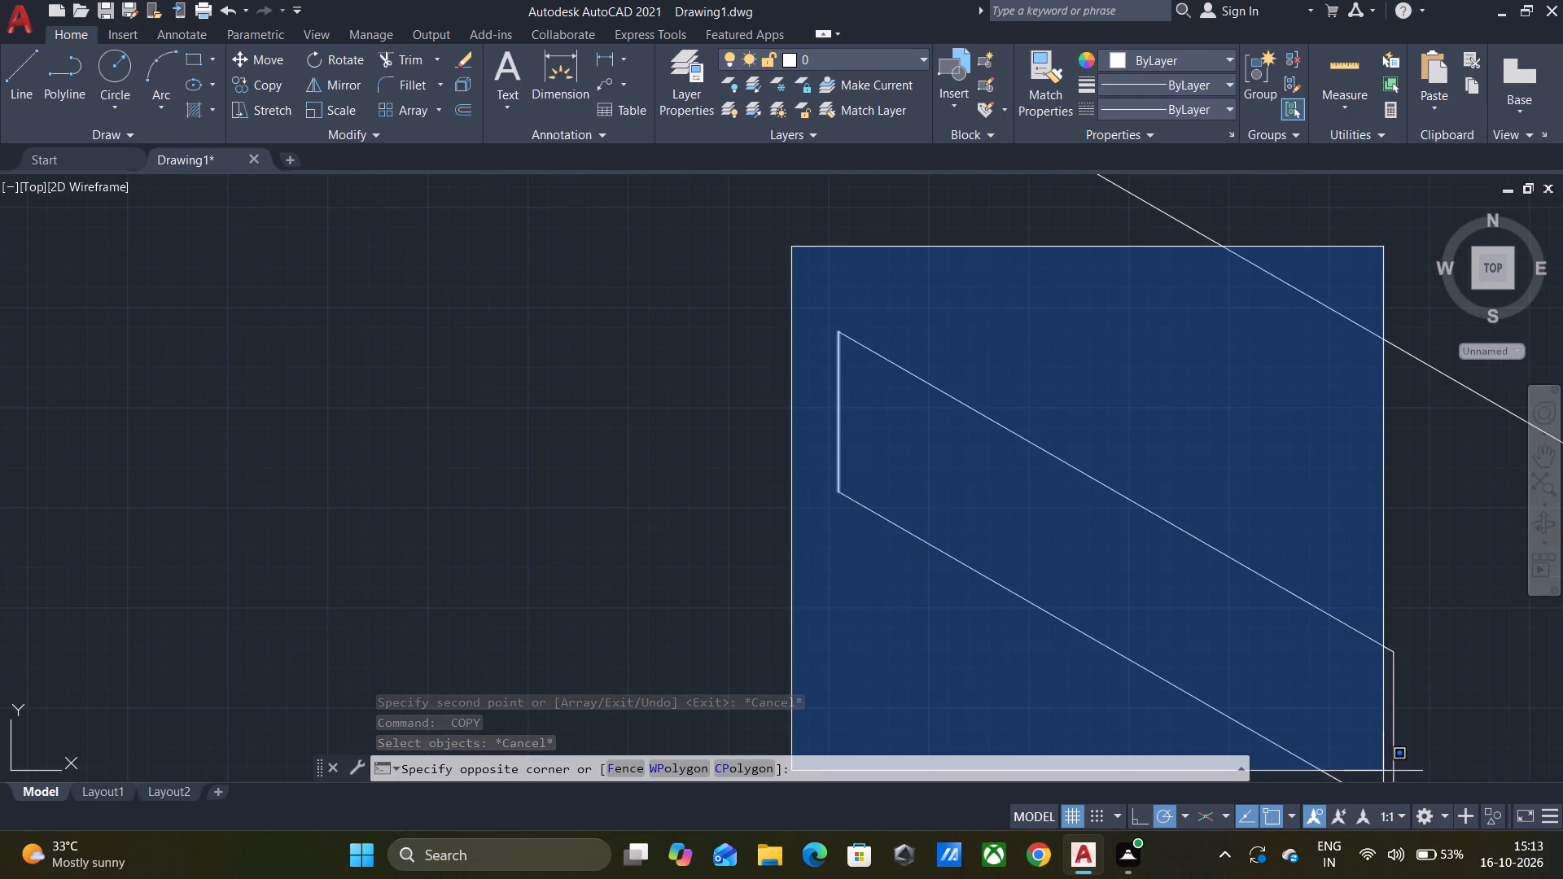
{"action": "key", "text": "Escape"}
Copy the second panel's handle from its lower outer corner straight up into the top band above it.
{"action": "left_click", "coordinate": [1245, 581]}
{"action": "left_click", "coordinate": [1238, 557]}
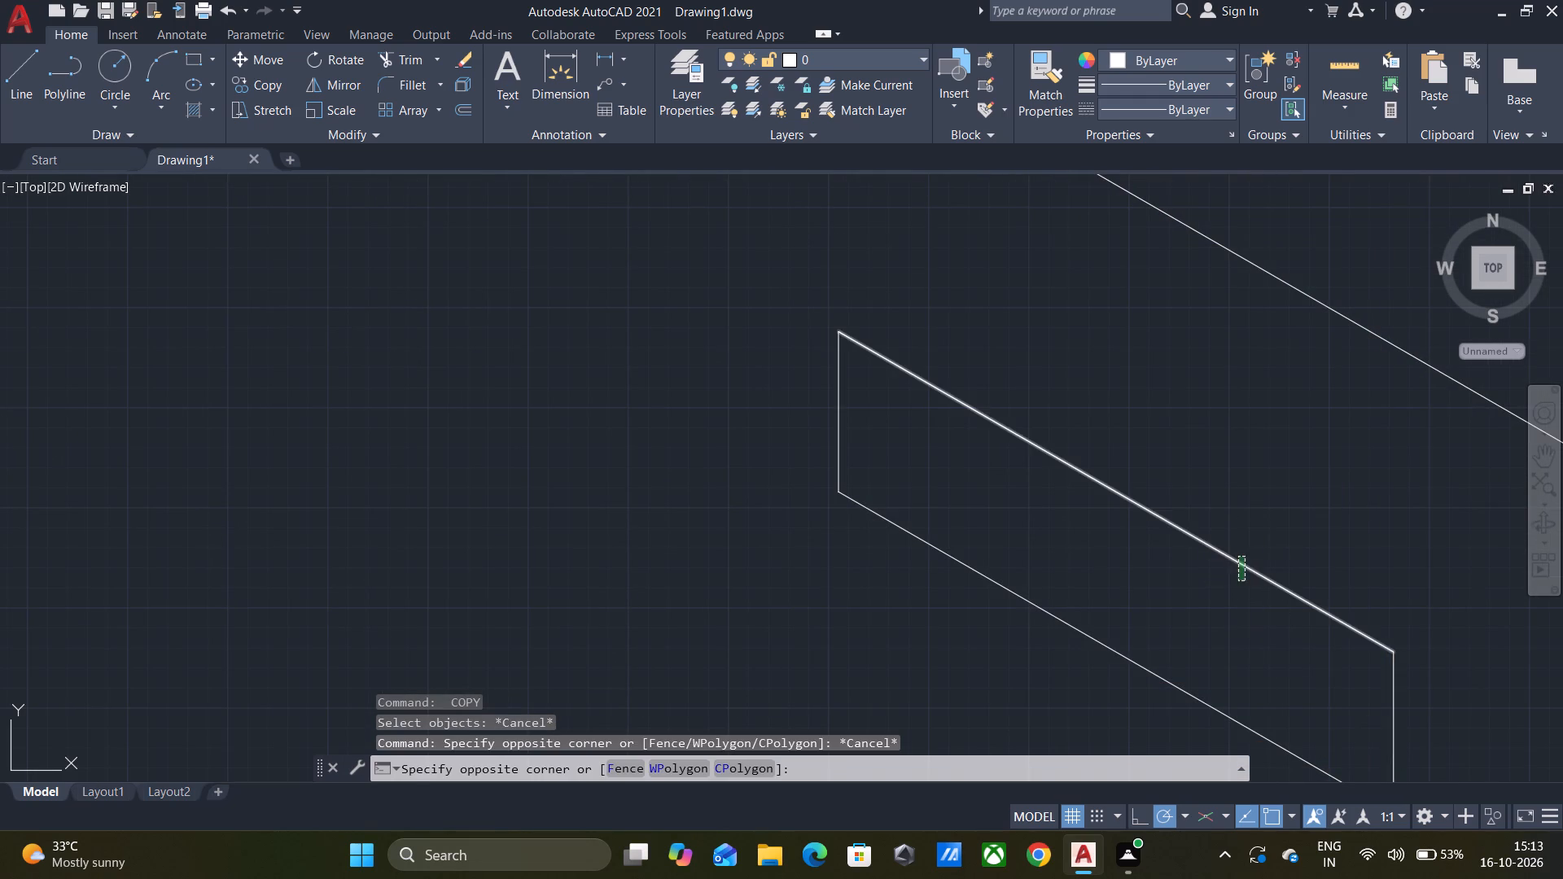
{"action": "left_click", "coordinate": [837, 457]}
{"action": "left_click", "coordinate": [888, 518]}
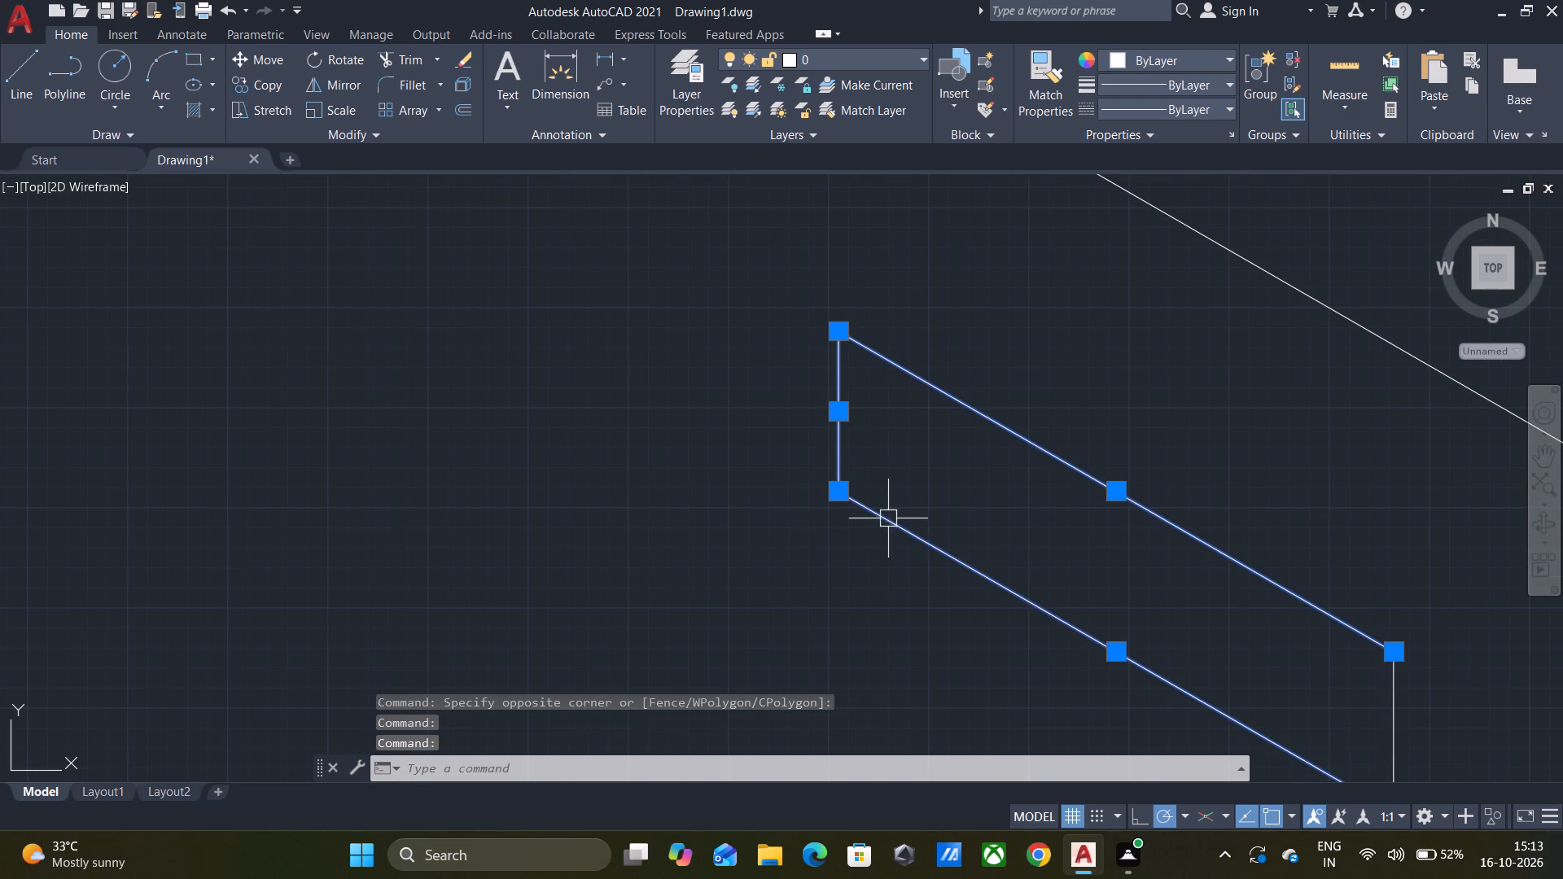
{"action": "left_click", "coordinate": [1400, 728]}
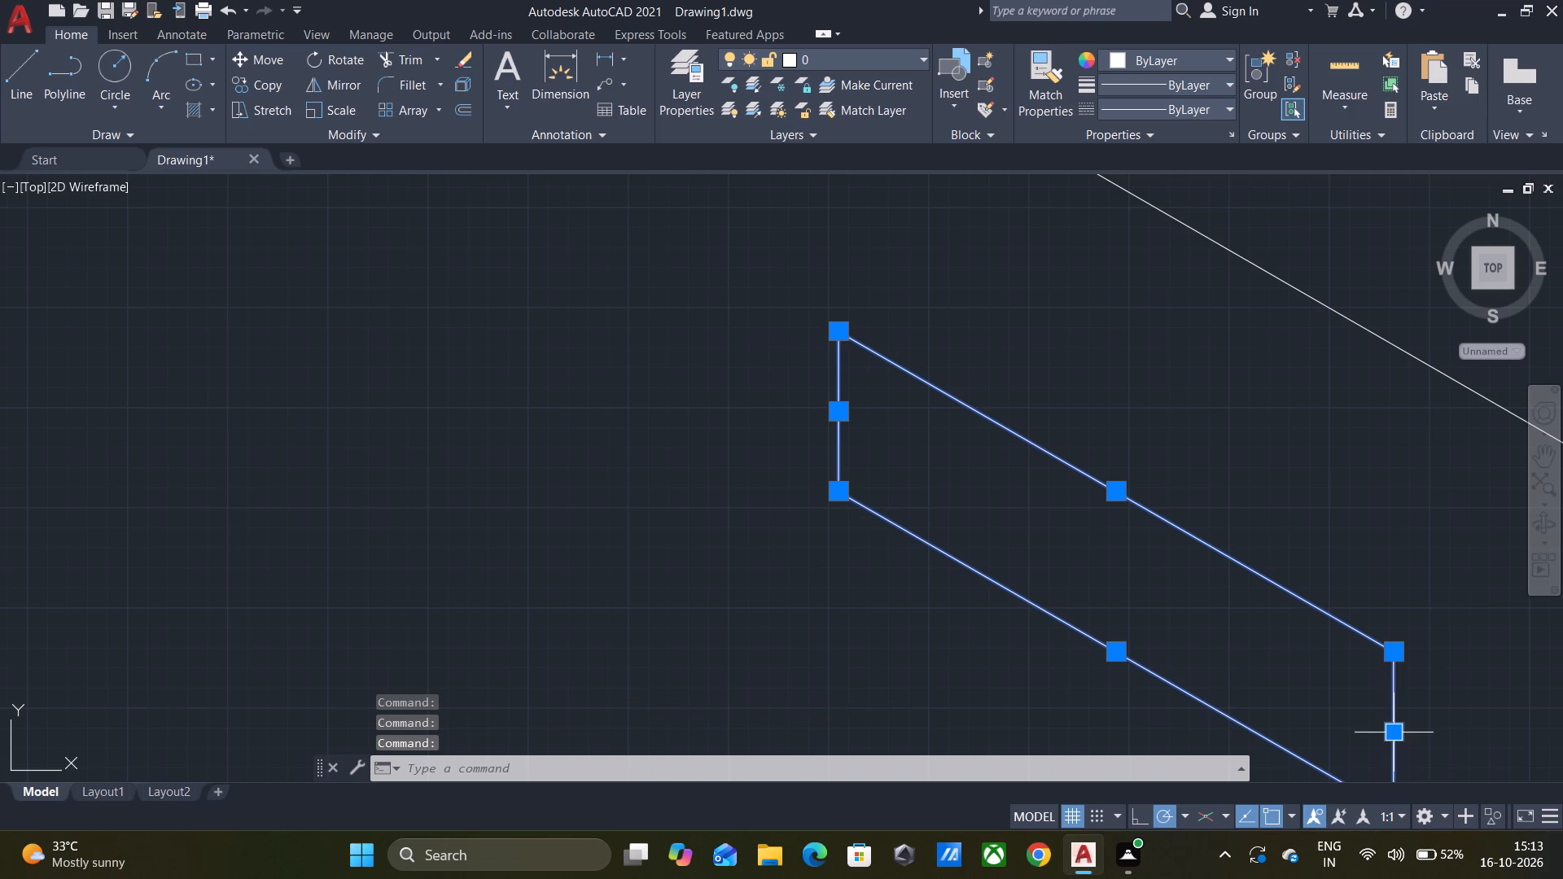
{"action": "scroll", "coordinate": [1400, 728], "scroll_direction": "down", "scroll_amount": 2}
{"action": "middle_click_drag", "start_coordinate": [1456, 737], "coordinate": [1382, 630]}
{"action": "key", "text": "c"}
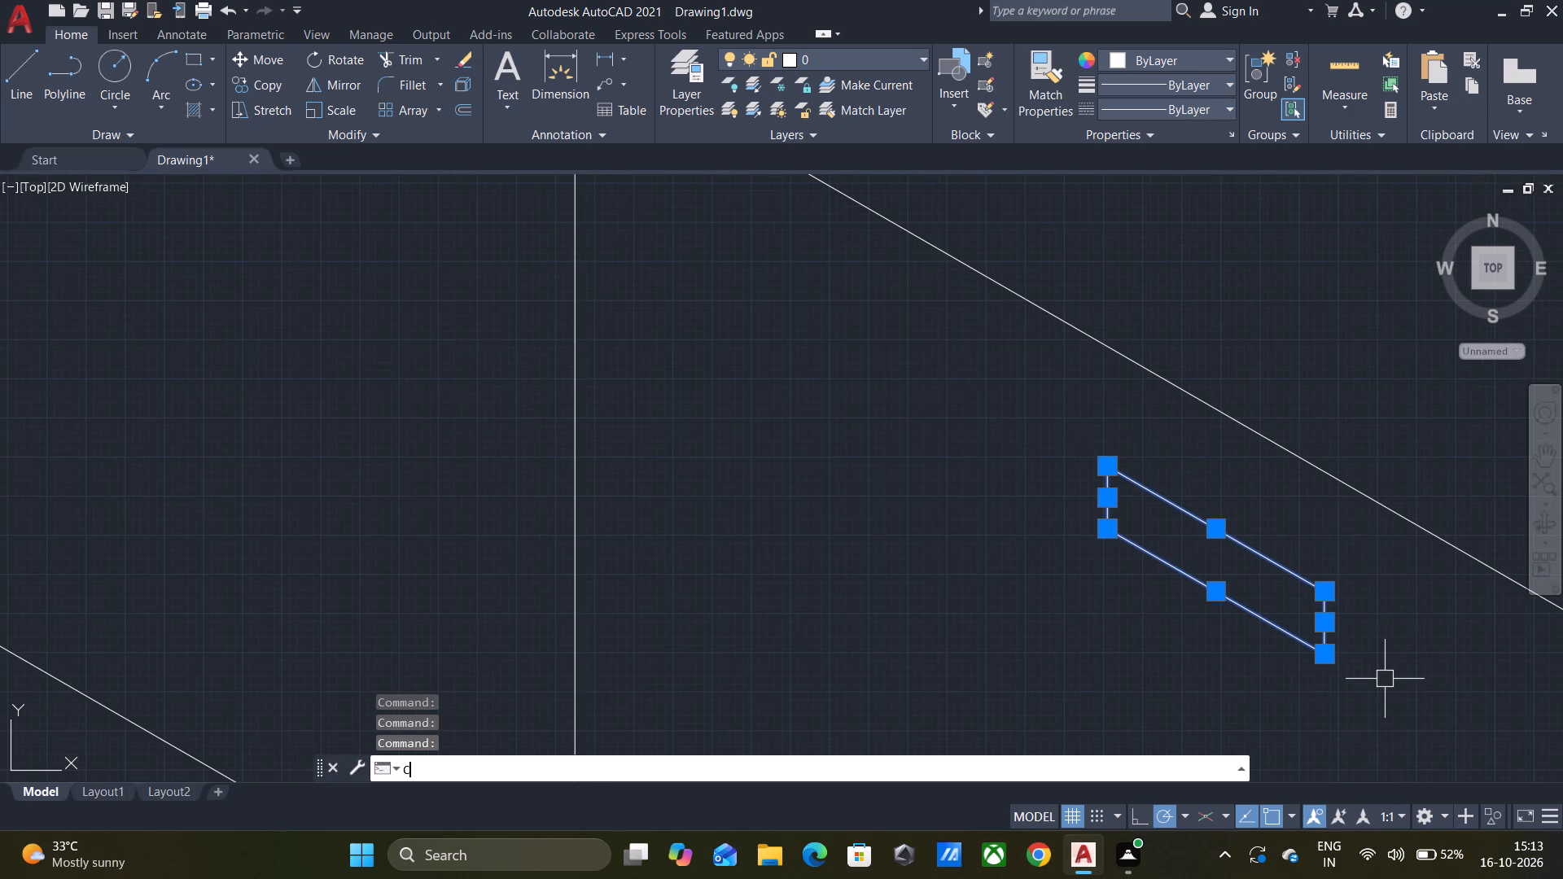
{"action": "type", "text": "OP"}
{"action": "left_click", "coordinate": [454, 568]}
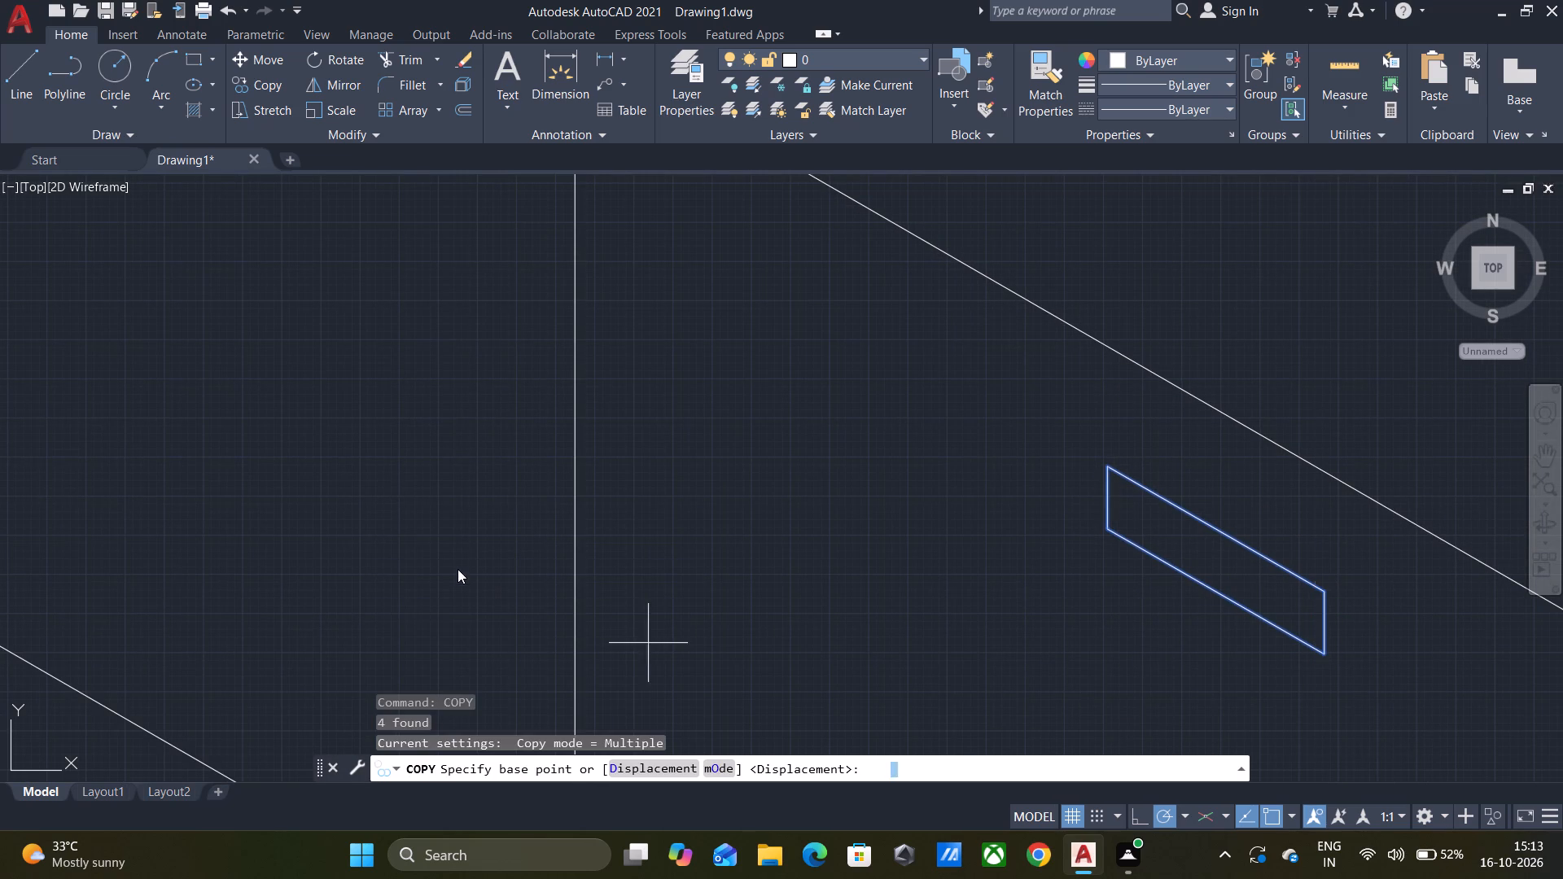
{"action": "left_click", "coordinate": [1324, 651]}
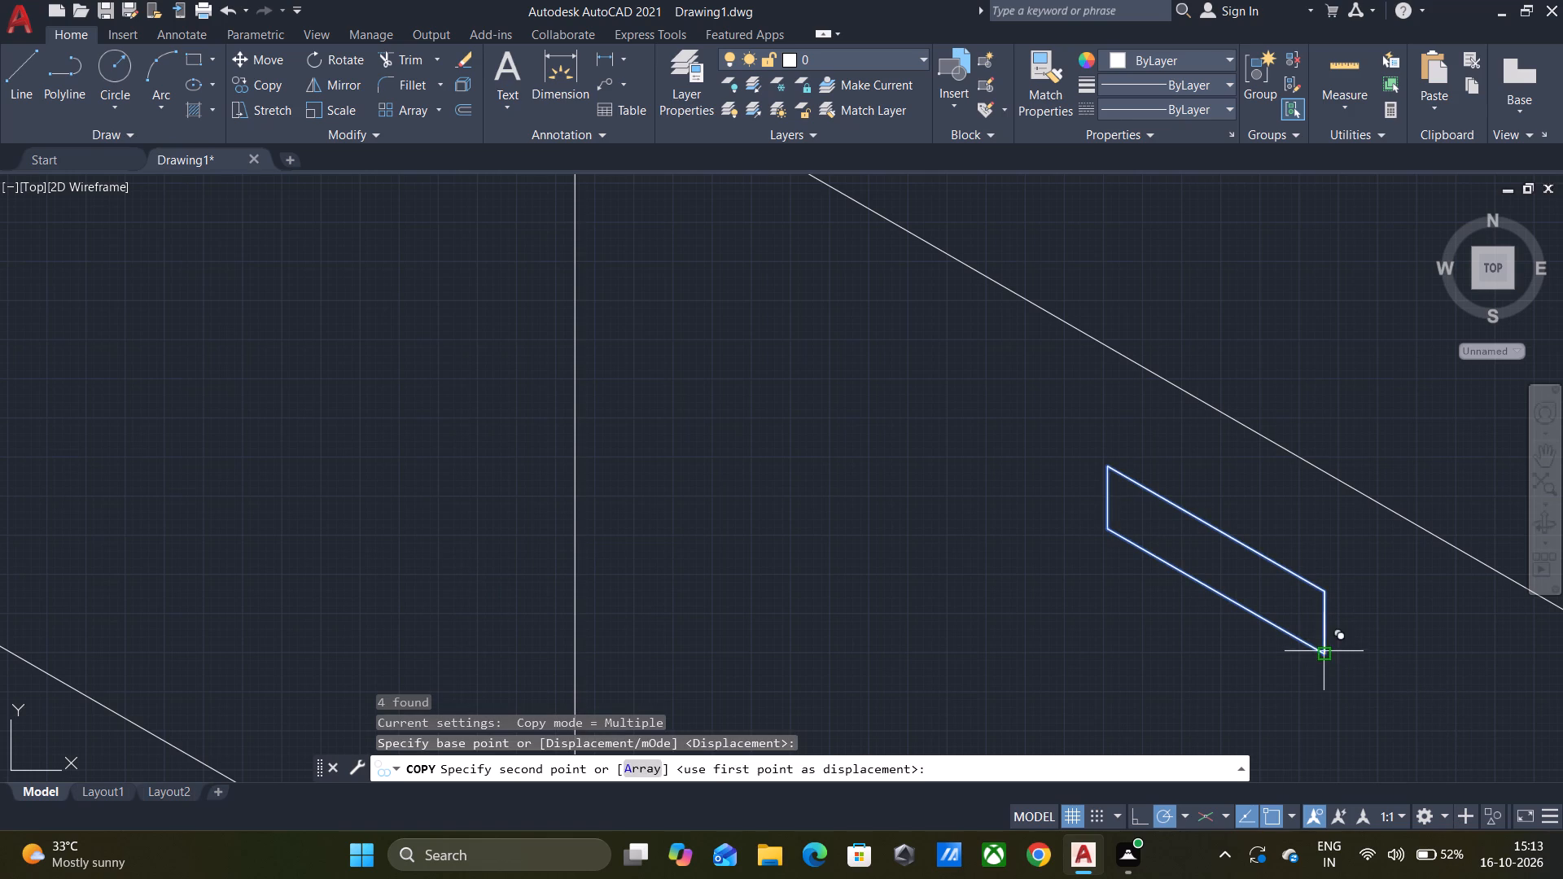
{"action": "scroll", "coordinate": [1324, 651], "scroll_direction": "down", "scroll_amount": 3}
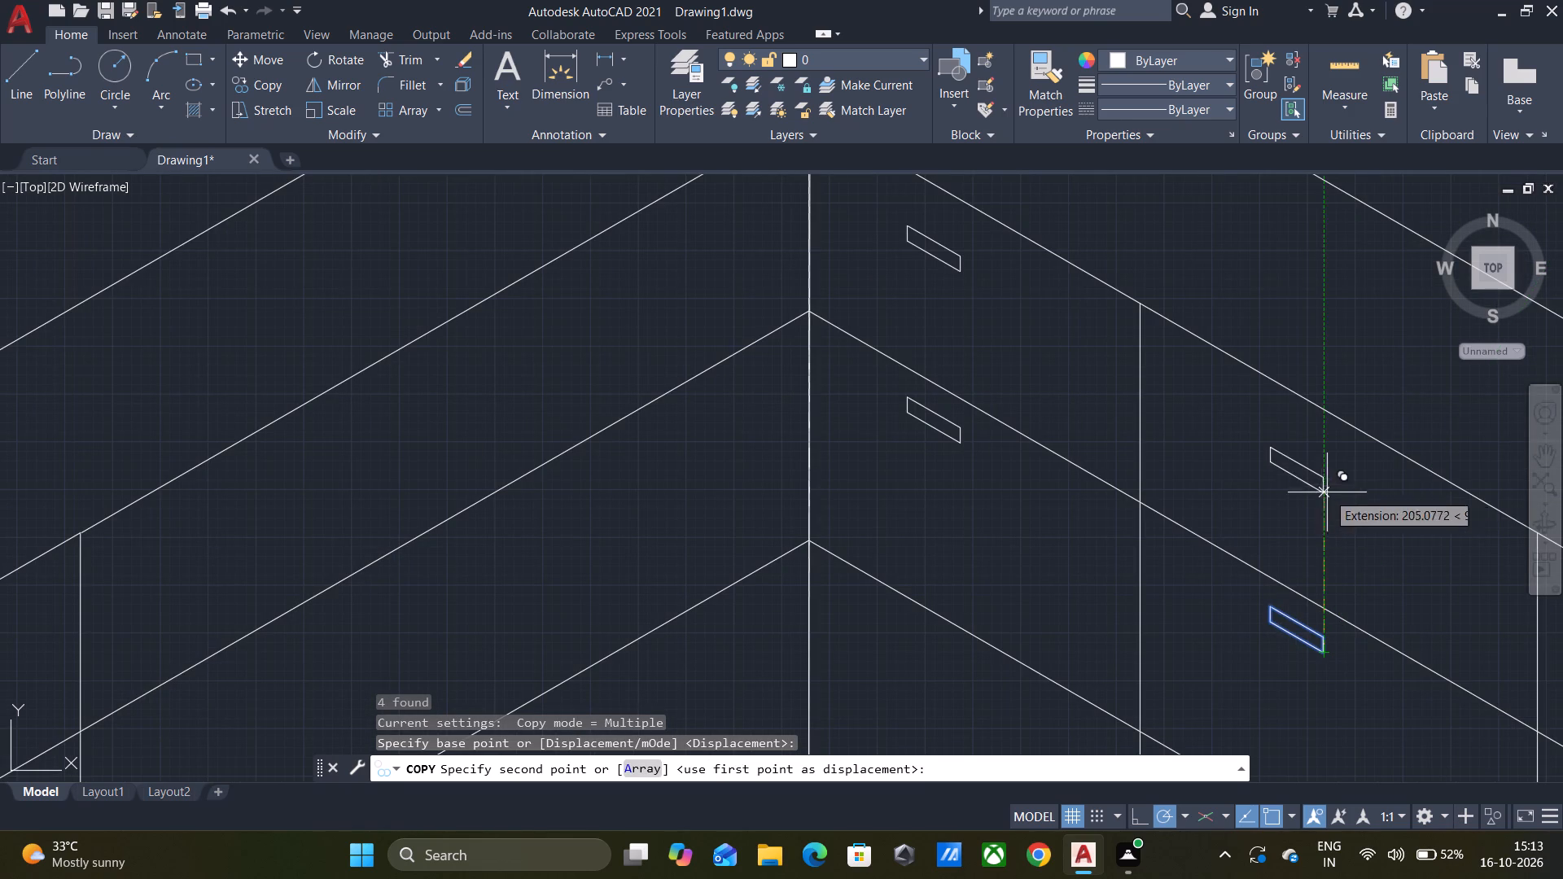
{"action": "left_click", "coordinate": [1326, 461]}
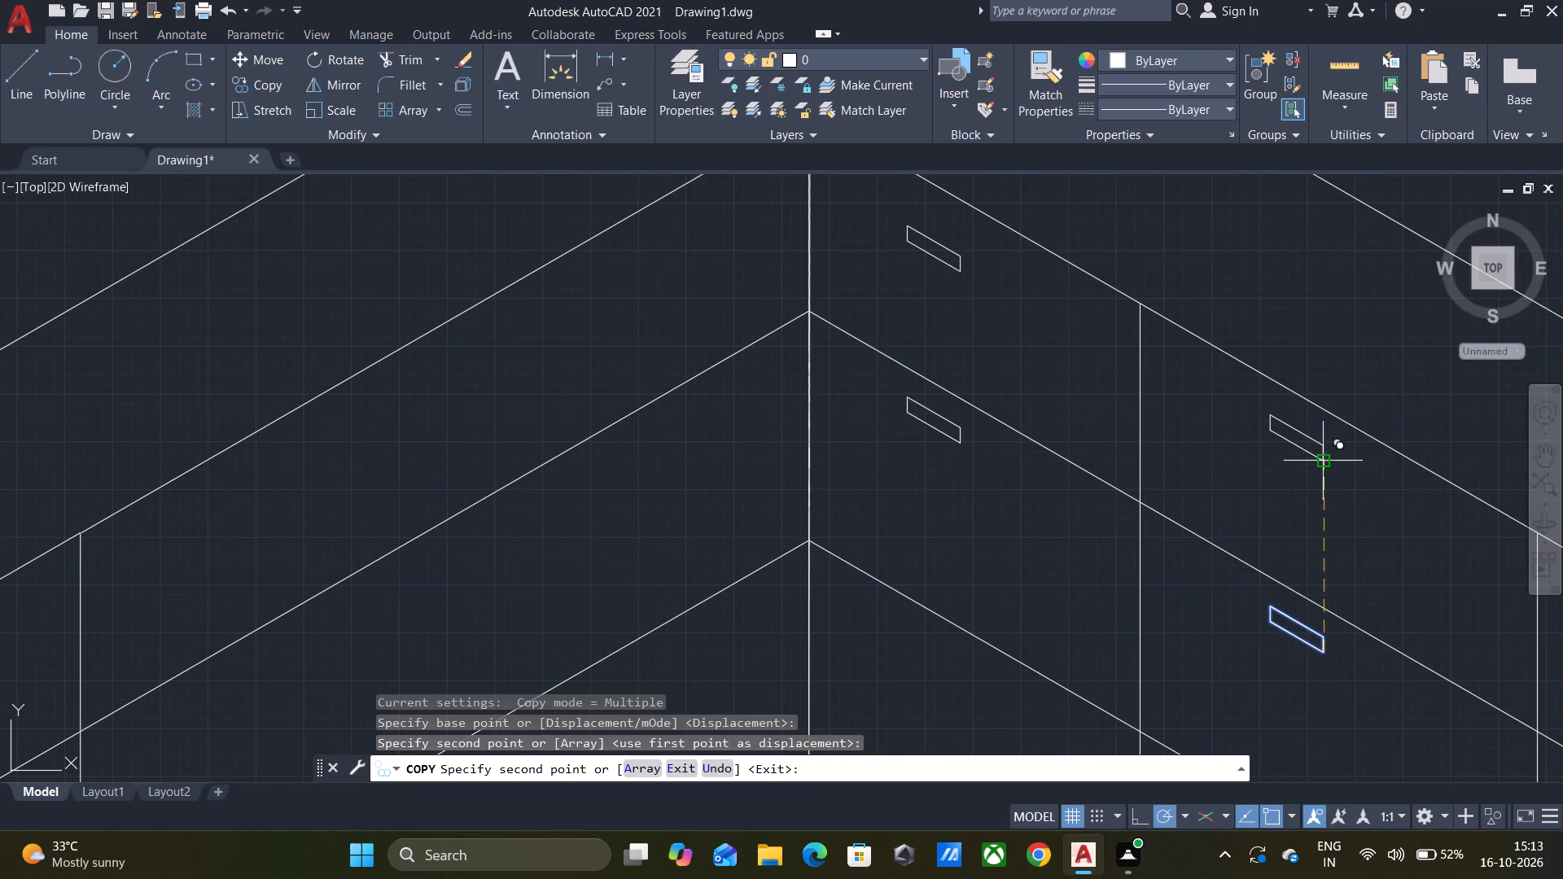
{"action": "middle_click_drag", "start_coordinate": [1454, 582], "coordinate": [1355, 540]}
{"action": "key", "text": "Escape"}
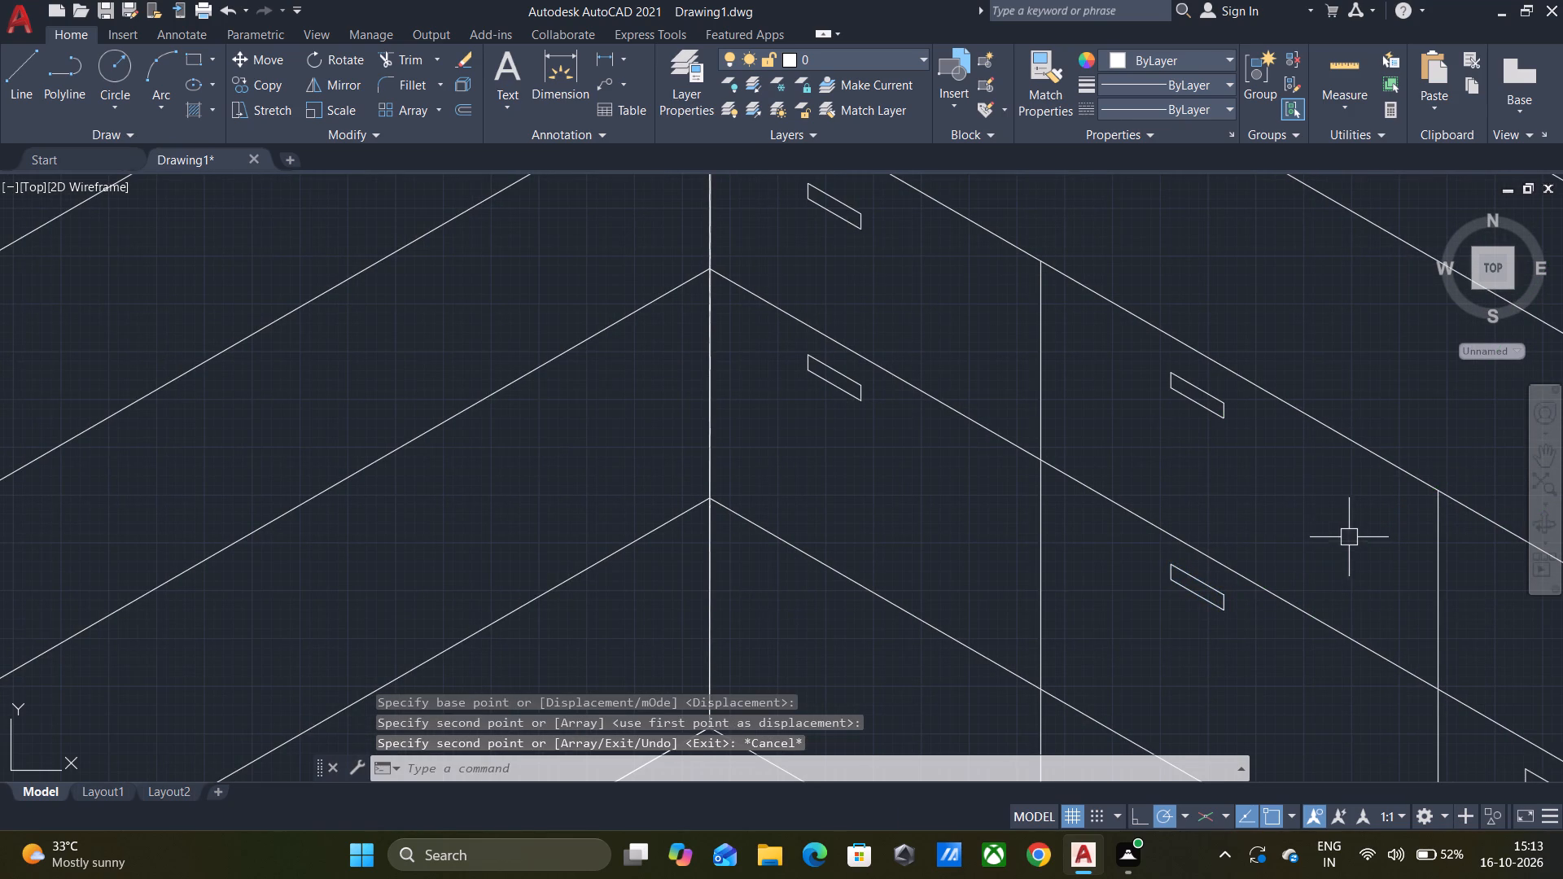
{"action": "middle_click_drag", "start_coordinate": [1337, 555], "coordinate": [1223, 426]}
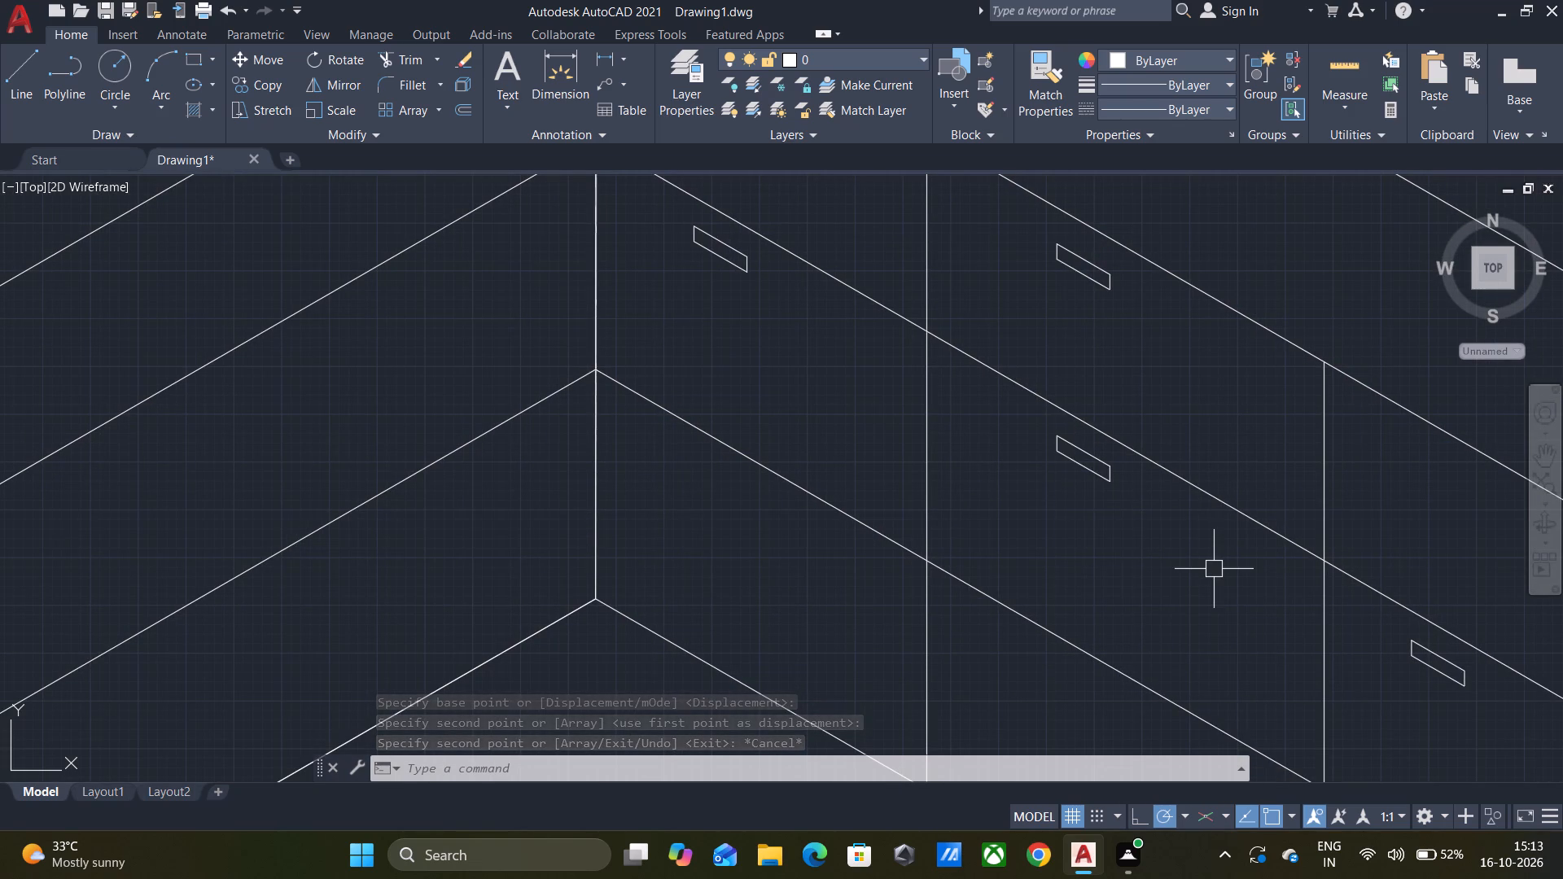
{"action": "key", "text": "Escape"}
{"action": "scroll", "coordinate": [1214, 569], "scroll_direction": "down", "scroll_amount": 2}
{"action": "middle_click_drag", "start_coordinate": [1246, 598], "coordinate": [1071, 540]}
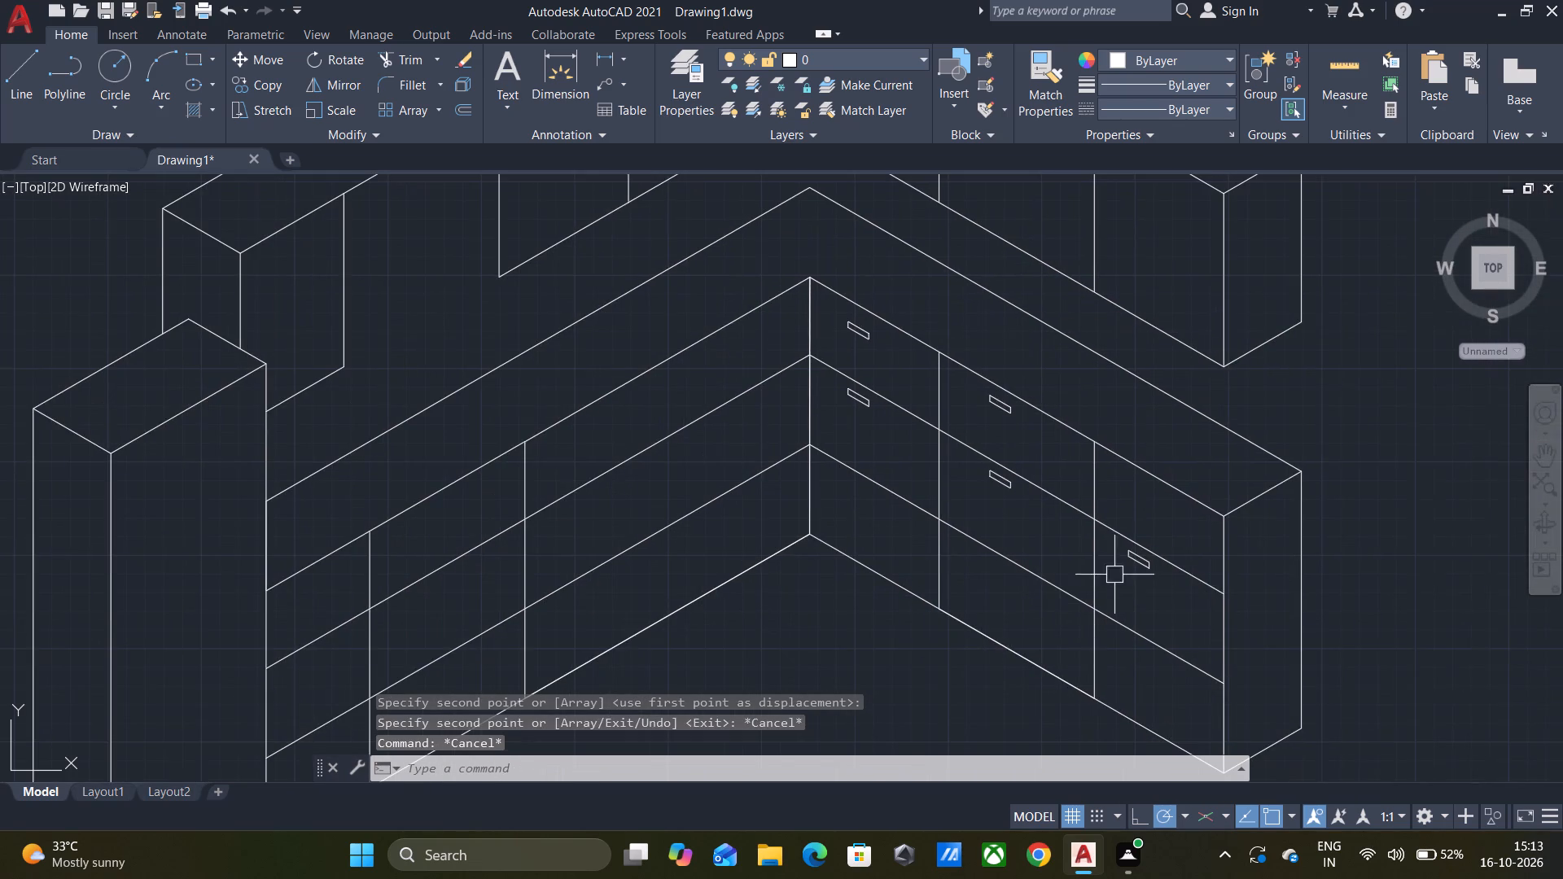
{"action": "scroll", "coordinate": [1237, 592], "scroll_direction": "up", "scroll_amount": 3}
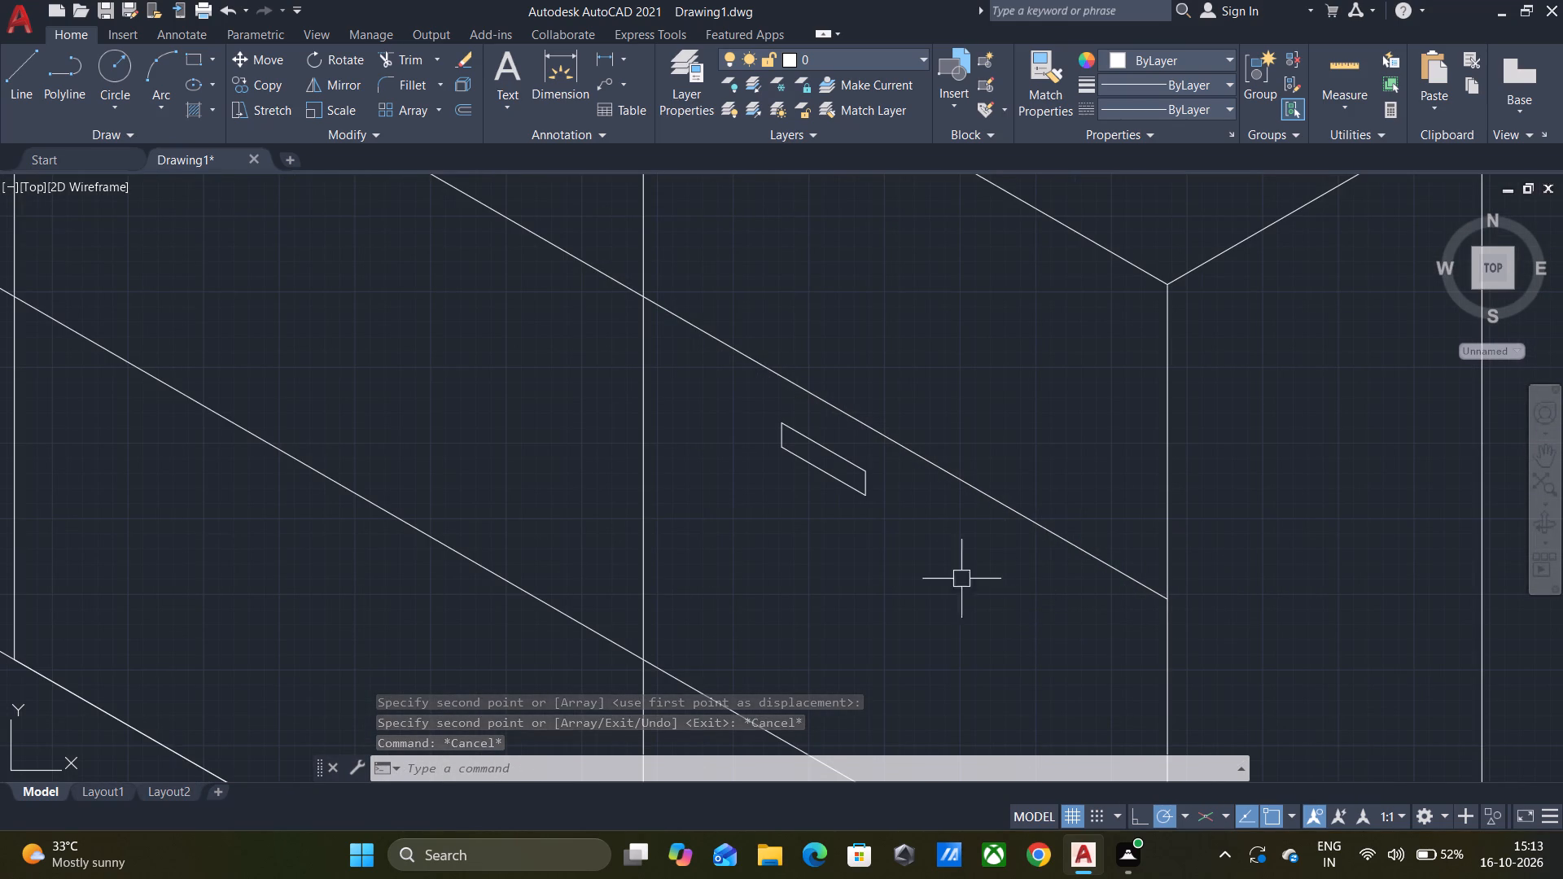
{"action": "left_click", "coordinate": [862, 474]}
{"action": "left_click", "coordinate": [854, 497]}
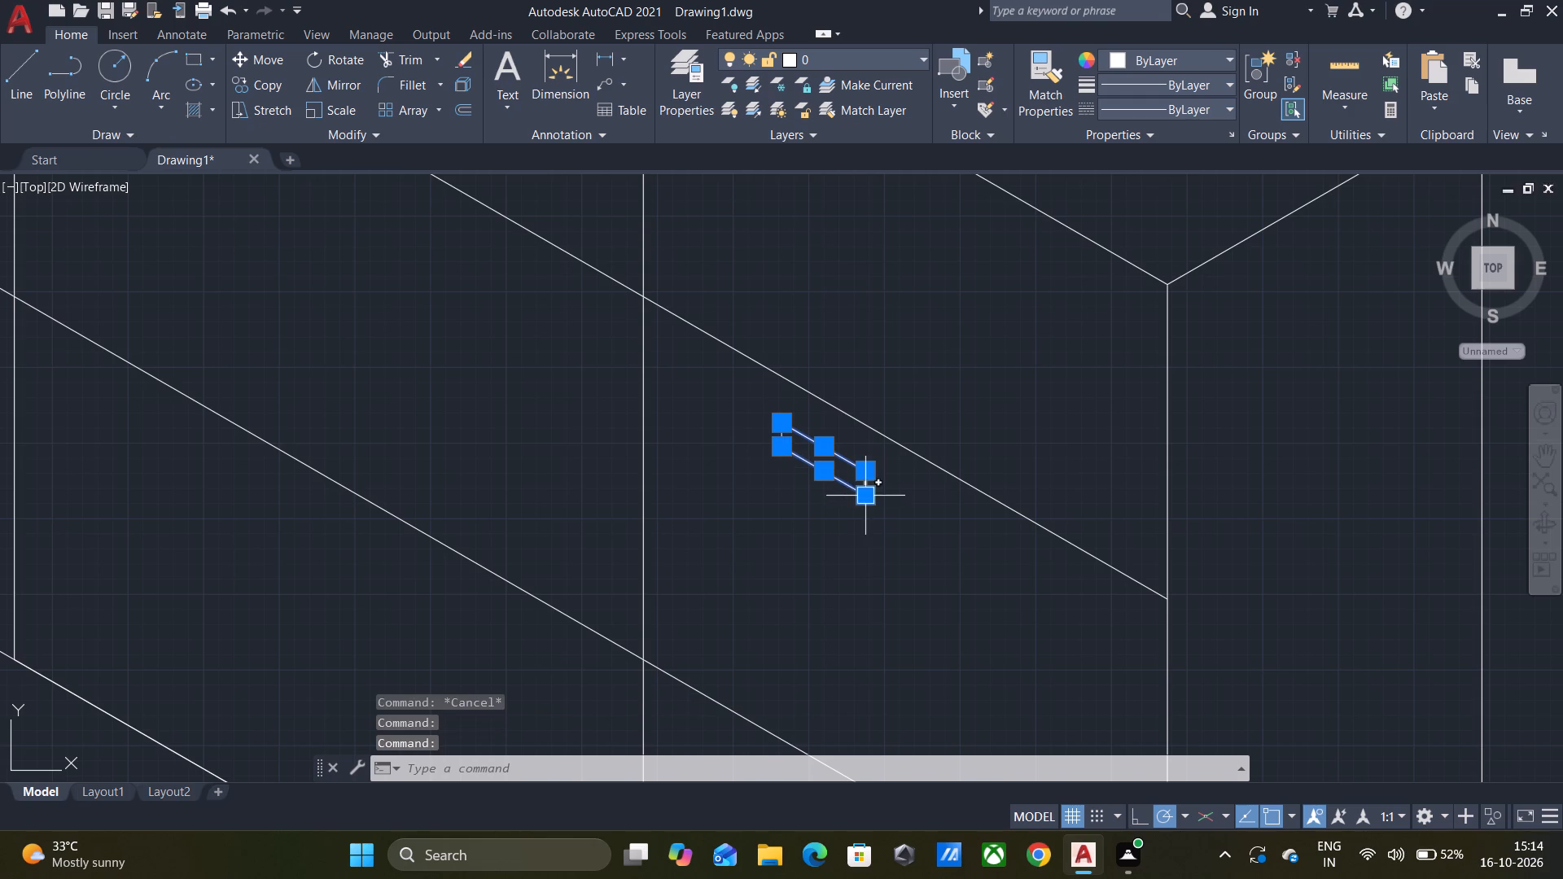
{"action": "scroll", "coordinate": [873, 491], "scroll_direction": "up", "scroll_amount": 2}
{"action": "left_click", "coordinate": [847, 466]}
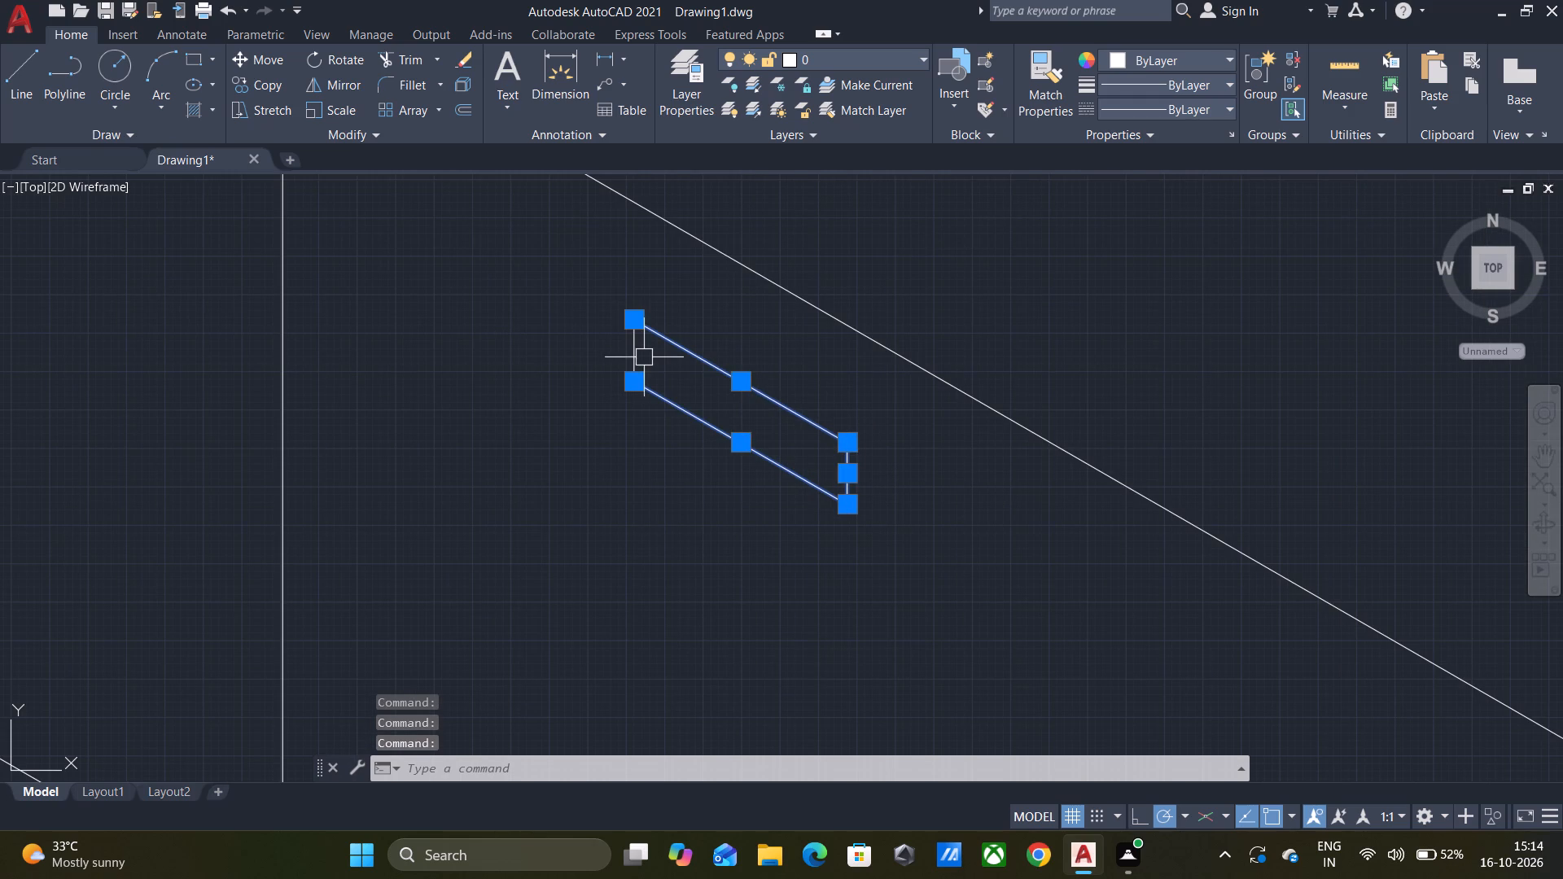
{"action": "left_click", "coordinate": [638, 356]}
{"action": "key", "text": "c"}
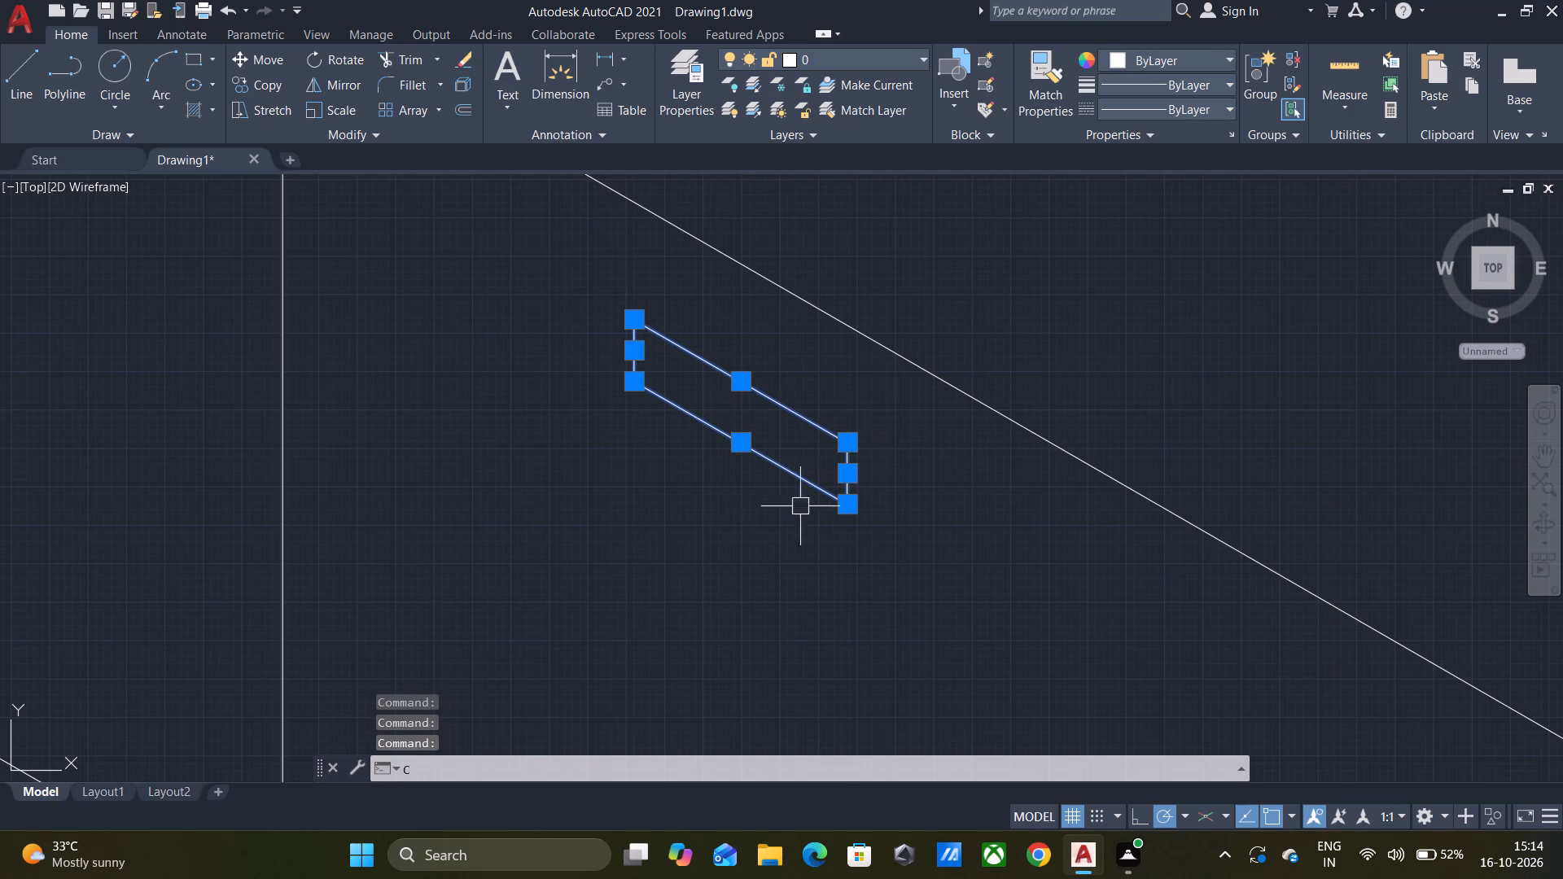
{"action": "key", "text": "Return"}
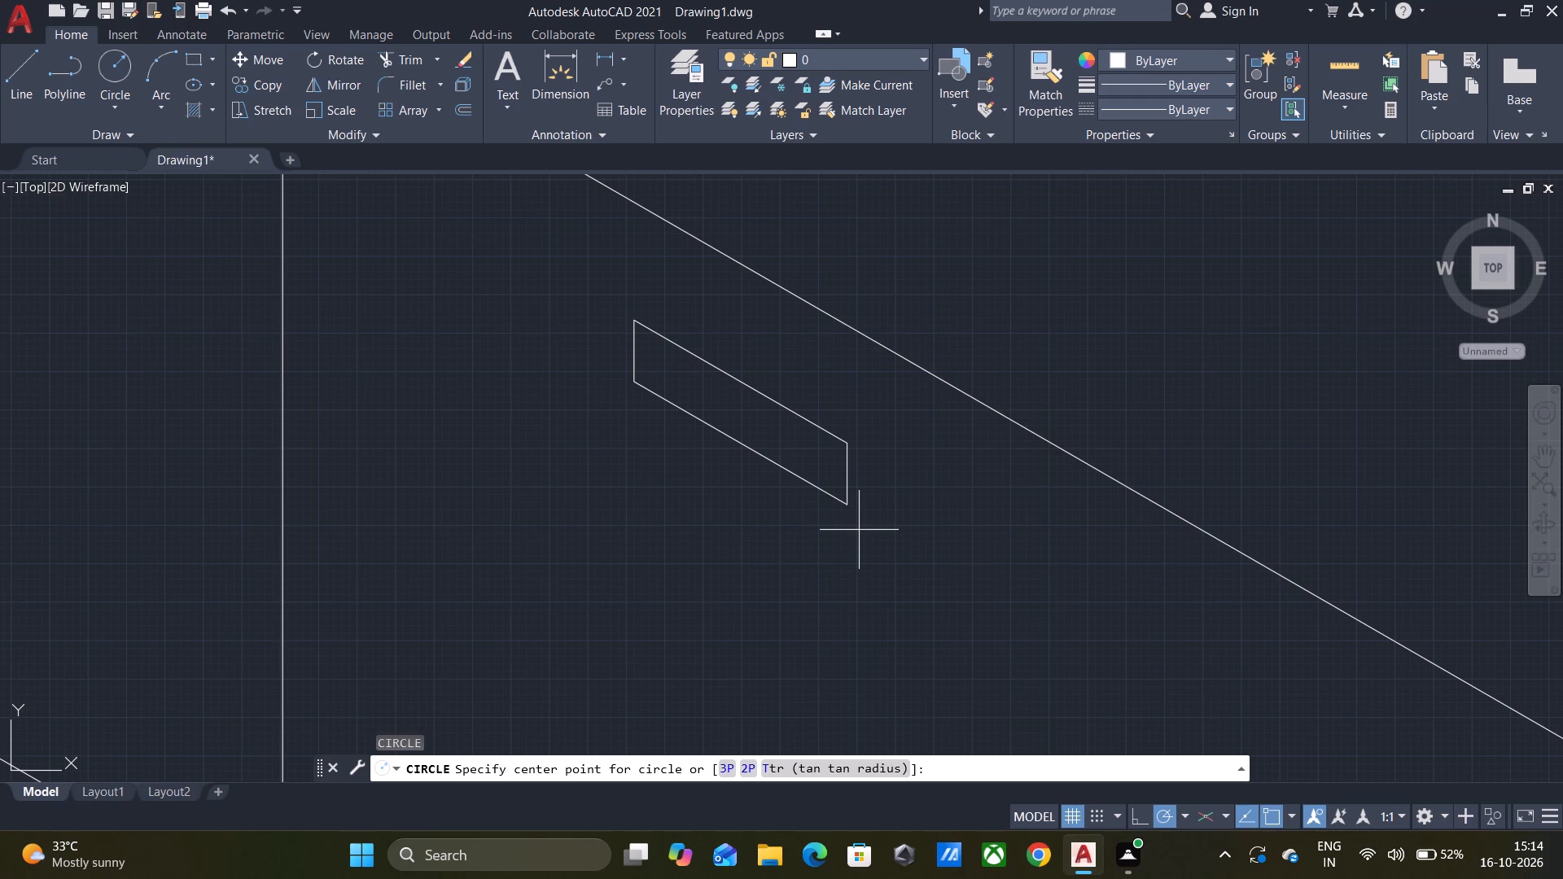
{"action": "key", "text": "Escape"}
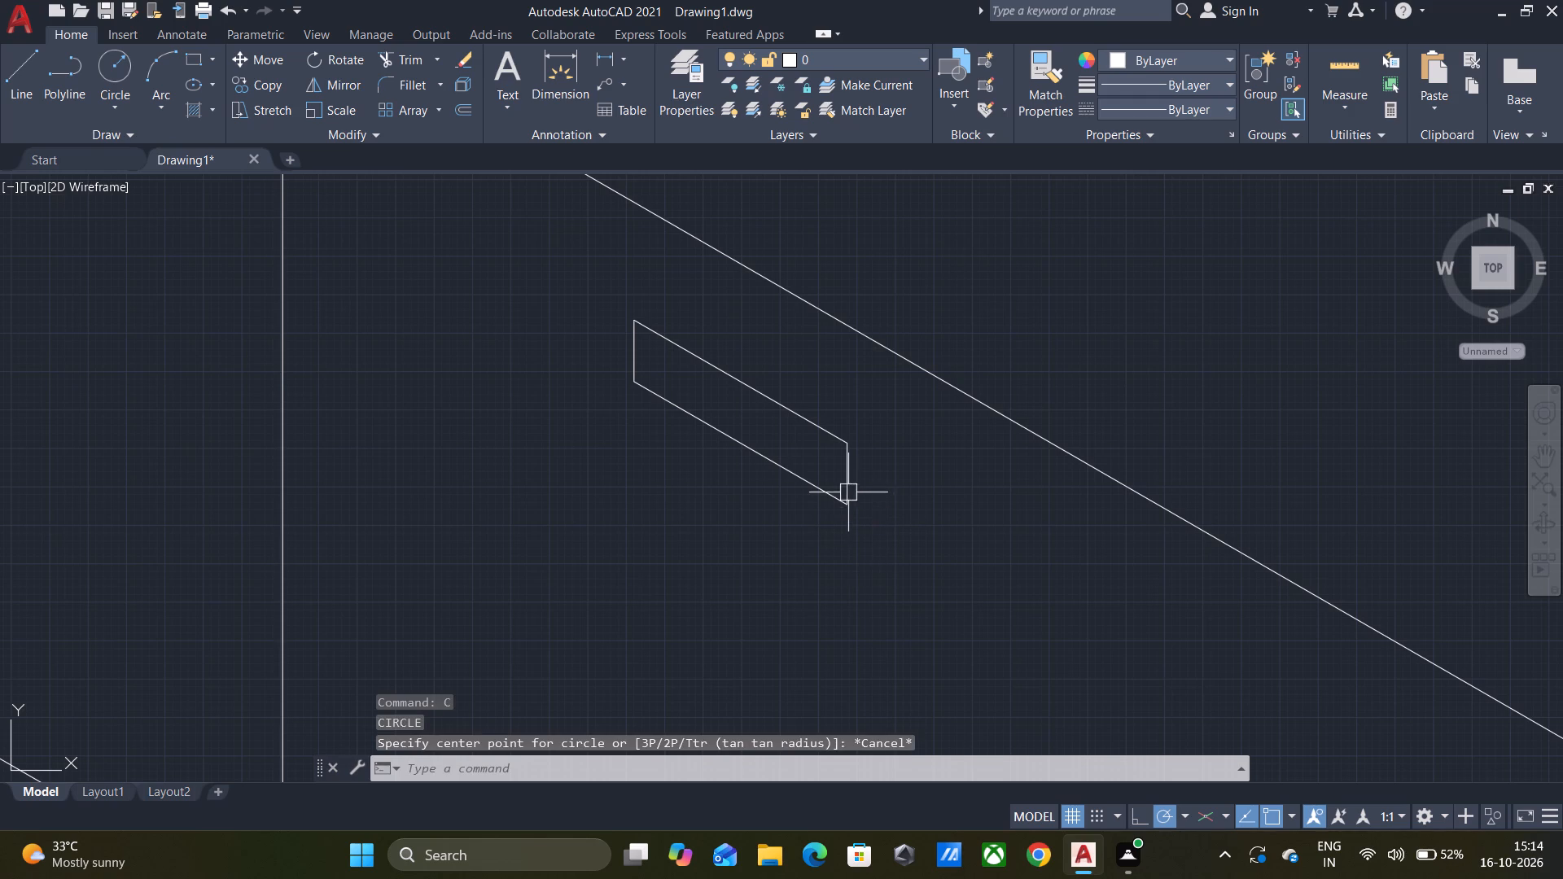
Copy the third panel's handle outline from its lower outer corner about 243 mm straight up into the top band.
{"action": "left_click", "coordinate": [846, 490]}
{"action": "left_click", "coordinate": [807, 490]}
{"action": "left_click", "coordinate": [811, 425]}
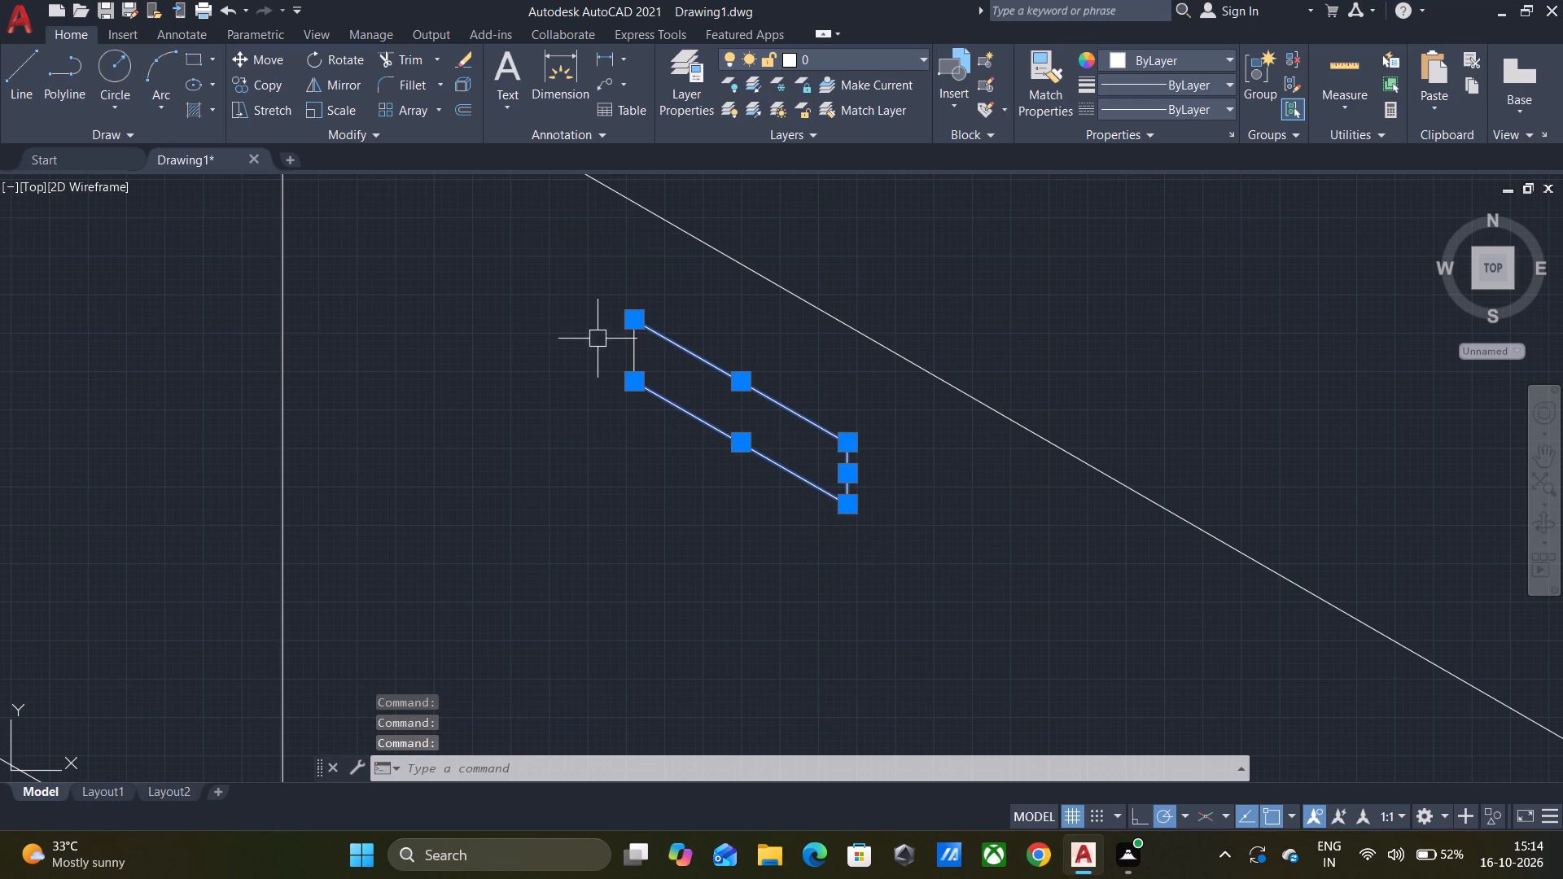
{"action": "left_click", "coordinate": [632, 350]}
{"action": "key", "text": "c"}
{"action": "key", "text": "o"}
{"action": "key", "text": "p"}
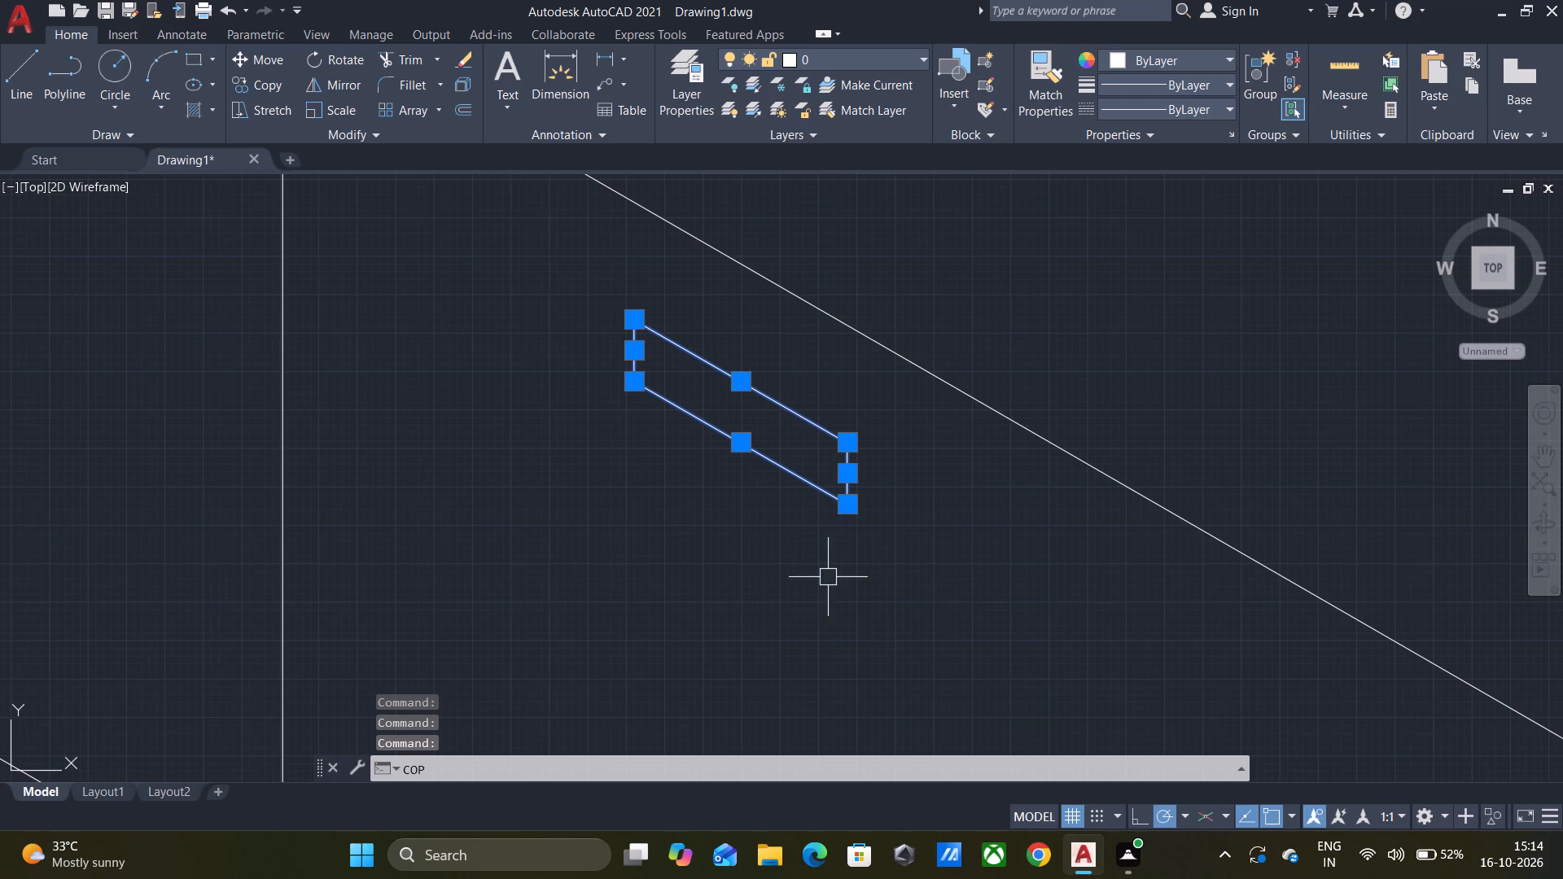
{"action": "key", "text": "y"}
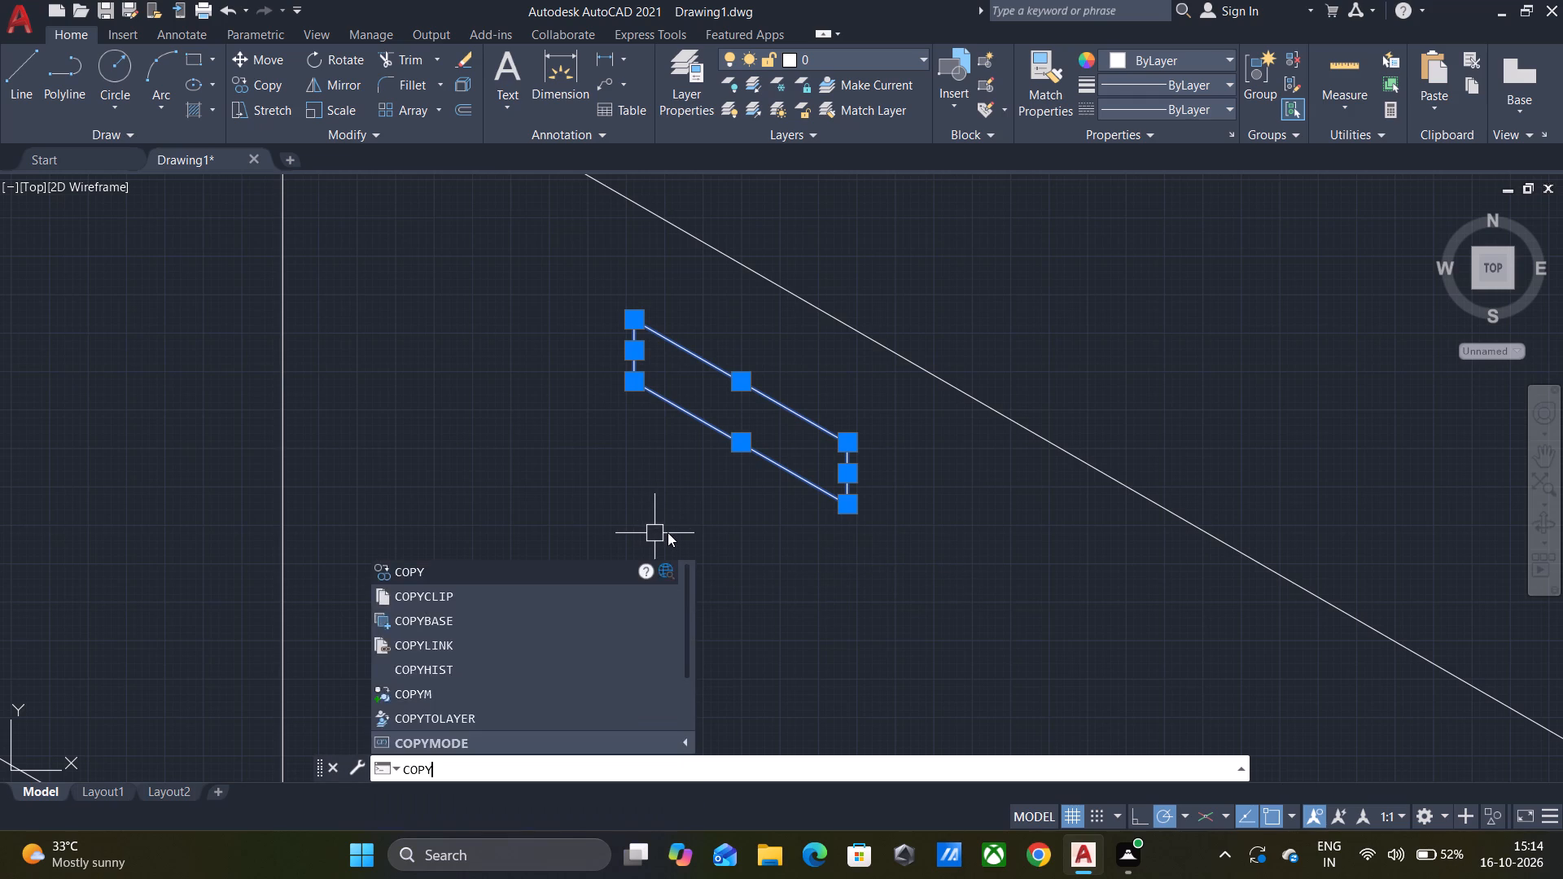
{"action": "key", "text": "Return"}
{"action": "left_click", "coordinate": [844, 499]}
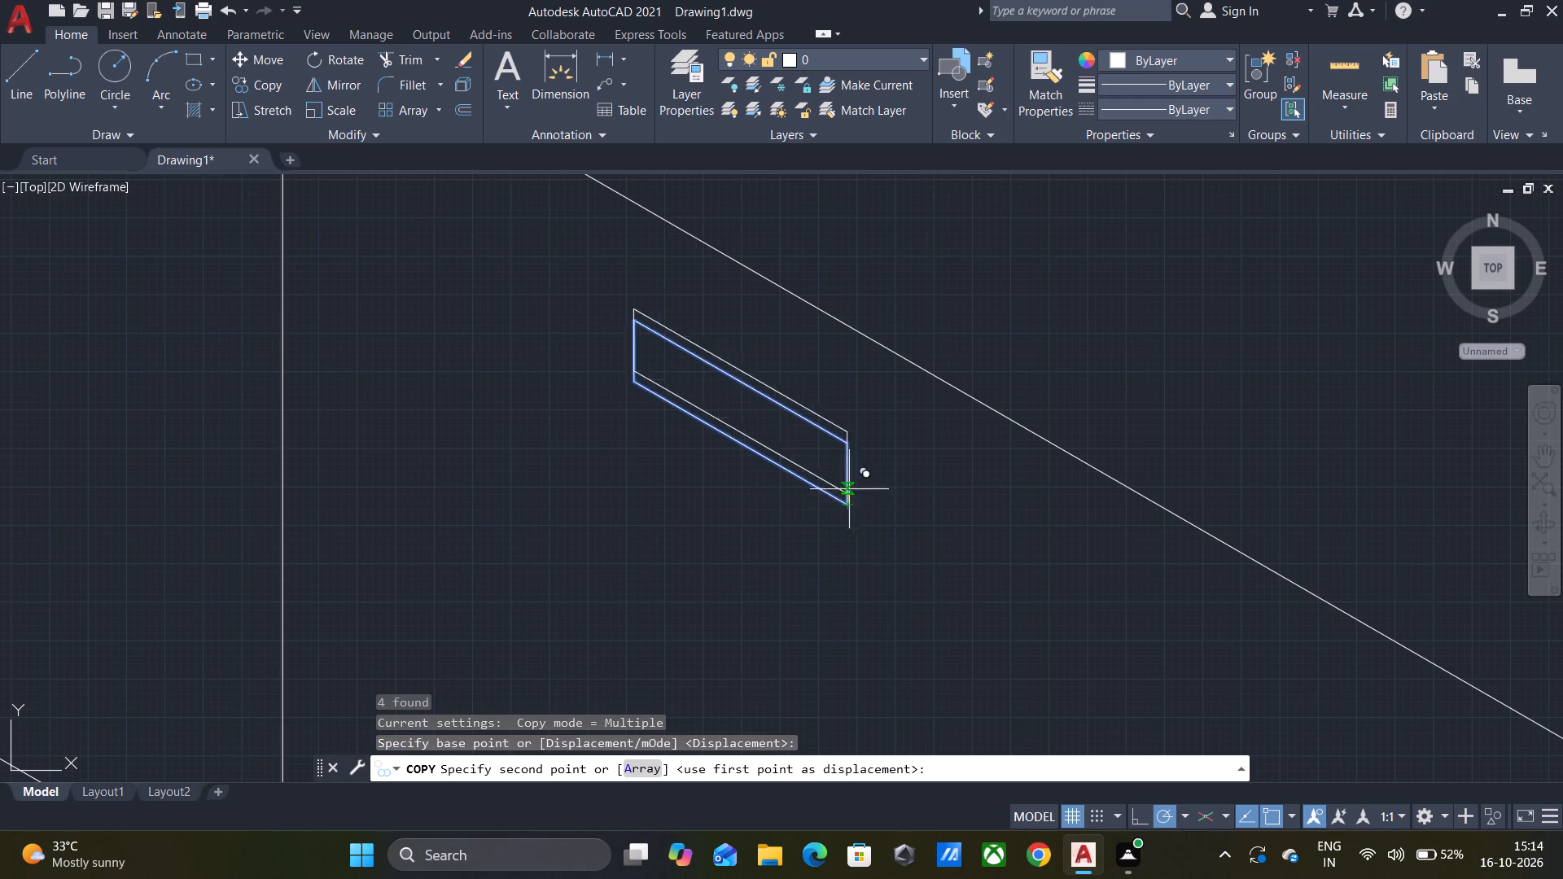
{"action": "scroll", "coordinate": [860, 482], "scroll_direction": "down", "scroll_amount": 3}
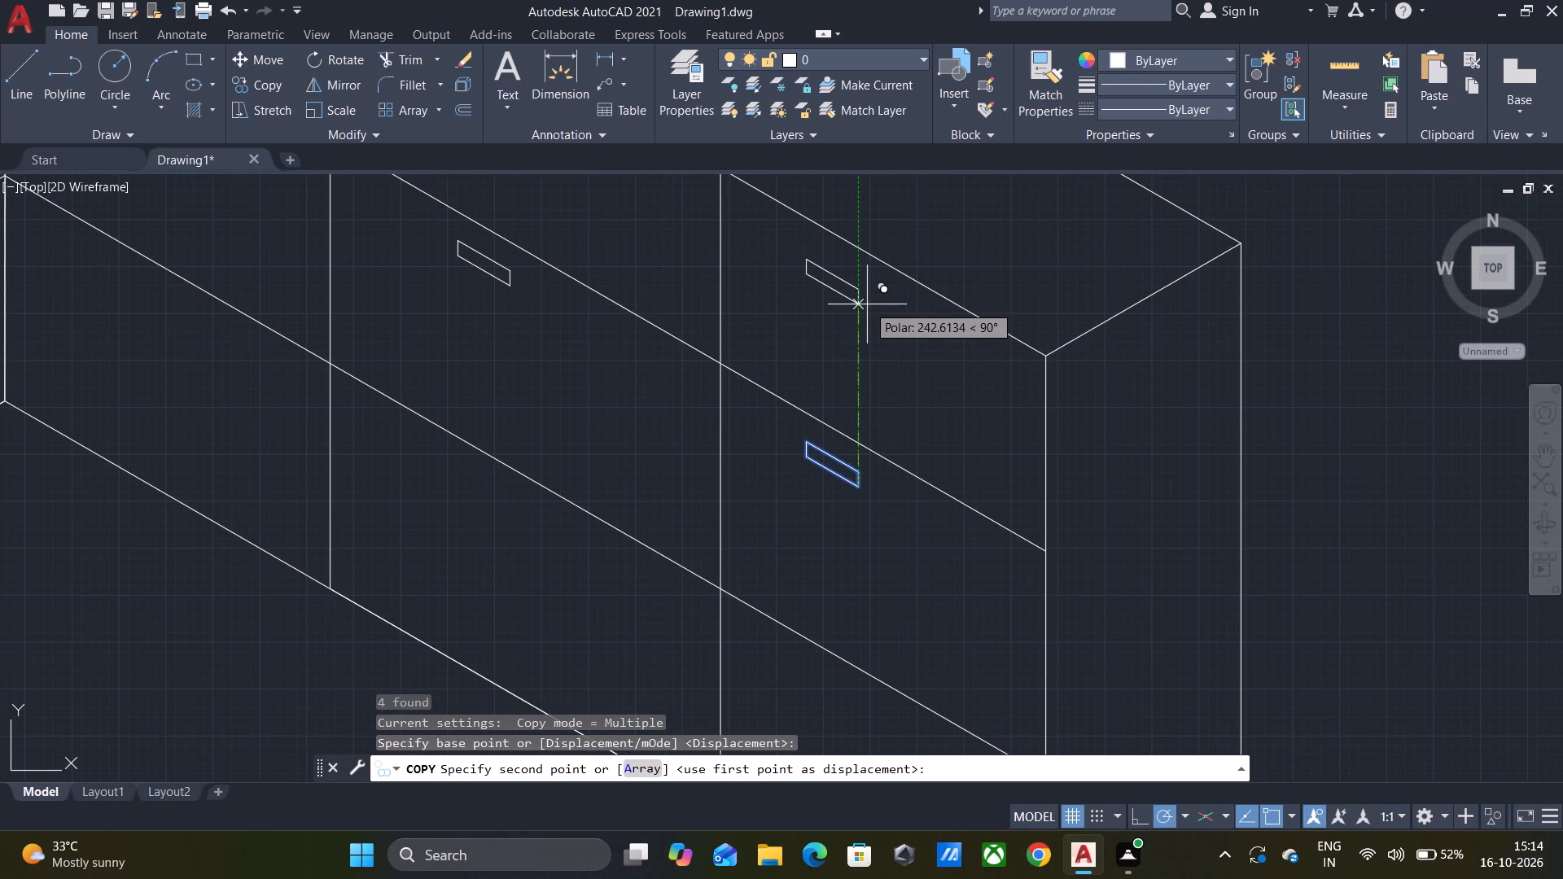
{"action": "left_click", "coordinate": [867, 304]}
{"action": "scroll", "coordinate": [873, 314], "scroll_direction": "down", "scroll_amount": 3}
{"action": "key", "text": "Escape"}
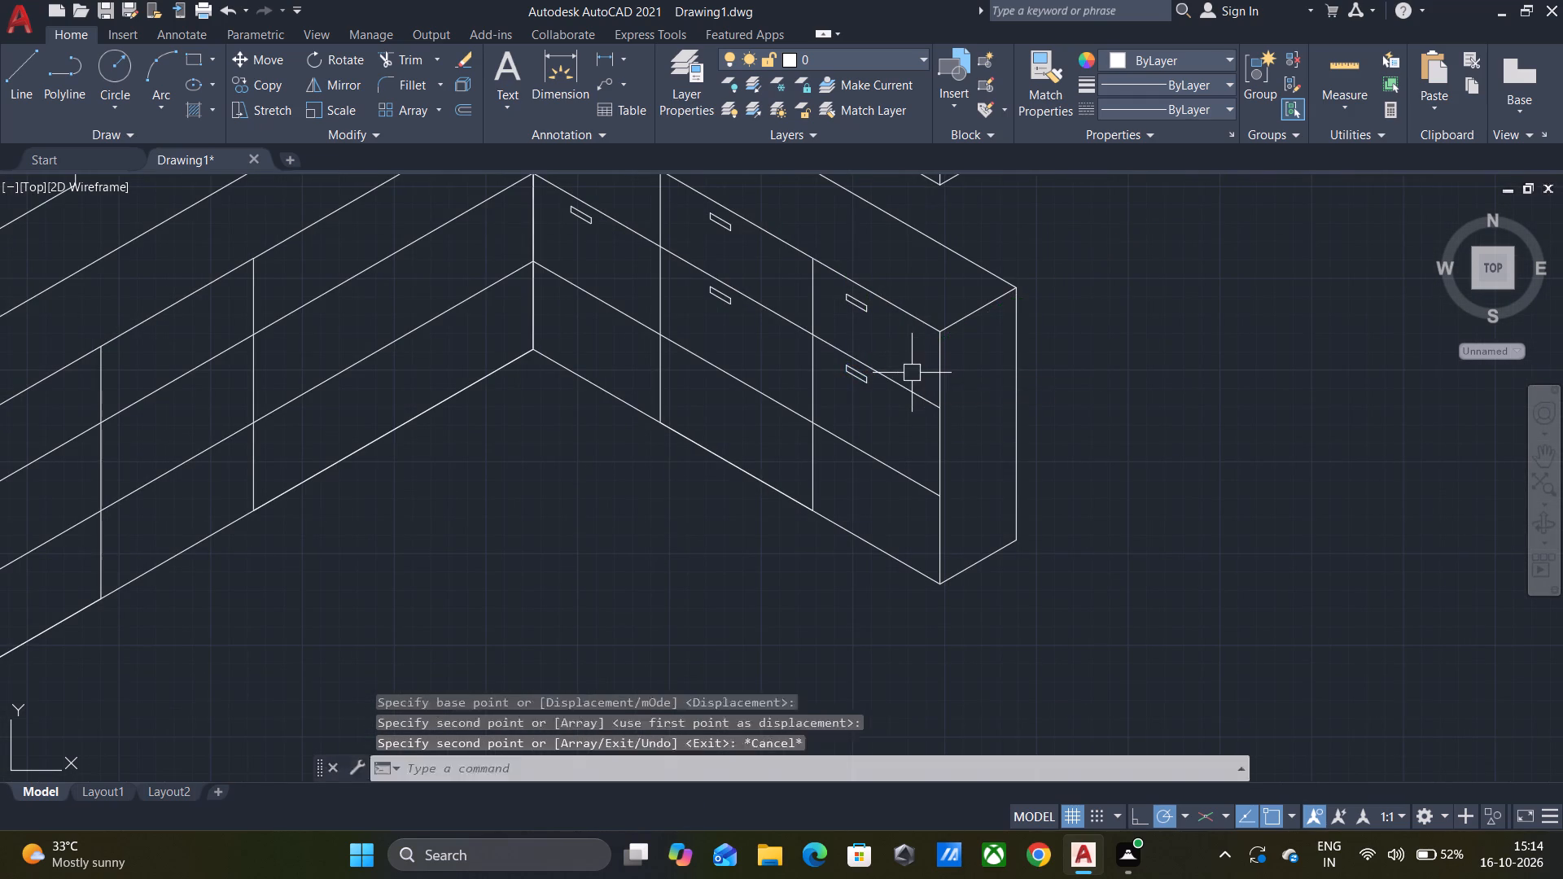
Draw an 80 × 20 mm handle outline in the middle band of the panel beside the tall block, its long sides at 30°.
{"action": "scroll", "coordinate": [912, 373], "scroll_direction": "down", "scroll_amount": 2}
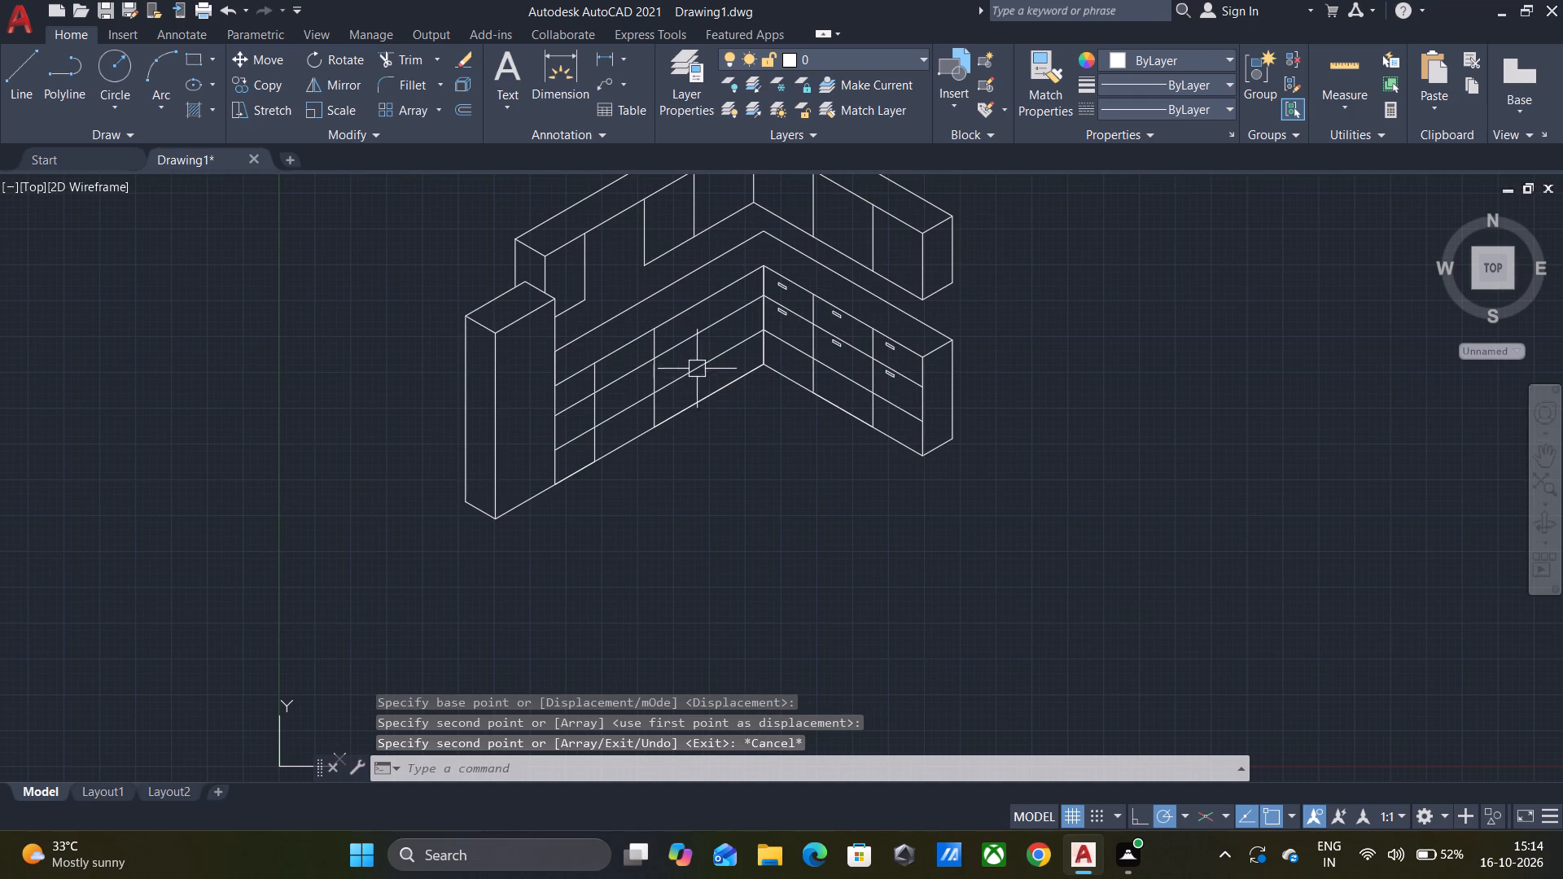
{"action": "key", "text": "Escape"}
{"action": "scroll", "coordinate": [685, 330], "scroll_direction": "up", "scroll_amount": 2}
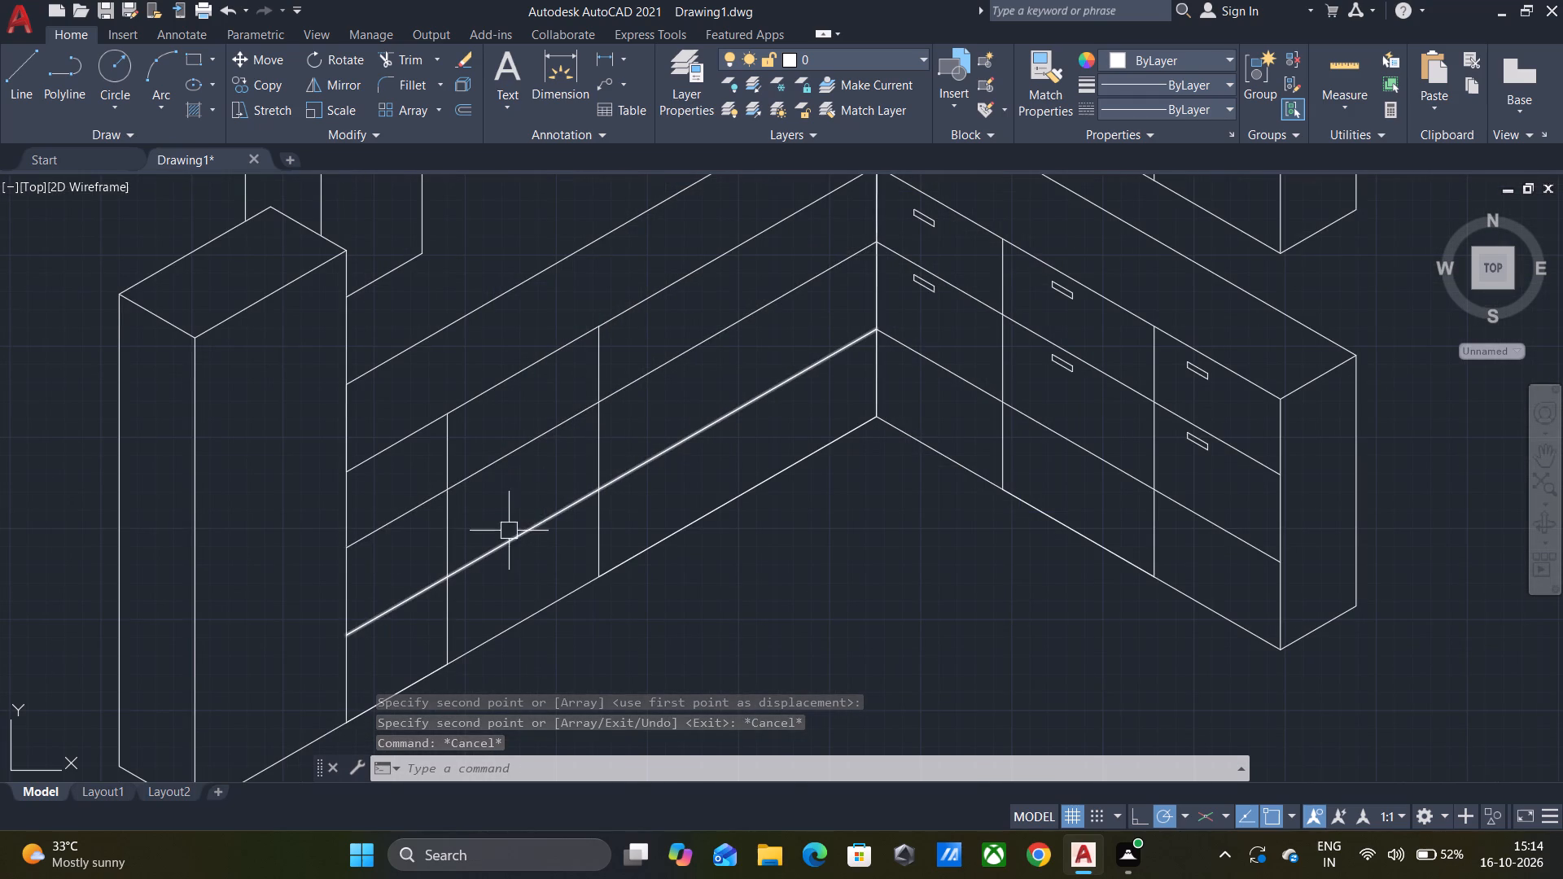
{"action": "middle_click_drag", "start_coordinate": [515, 490], "coordinate": [565, 436]}
{"action": "scroll", "coordinate": [440, 474], "scroll_direction": "up", "scroll_amount": 3}
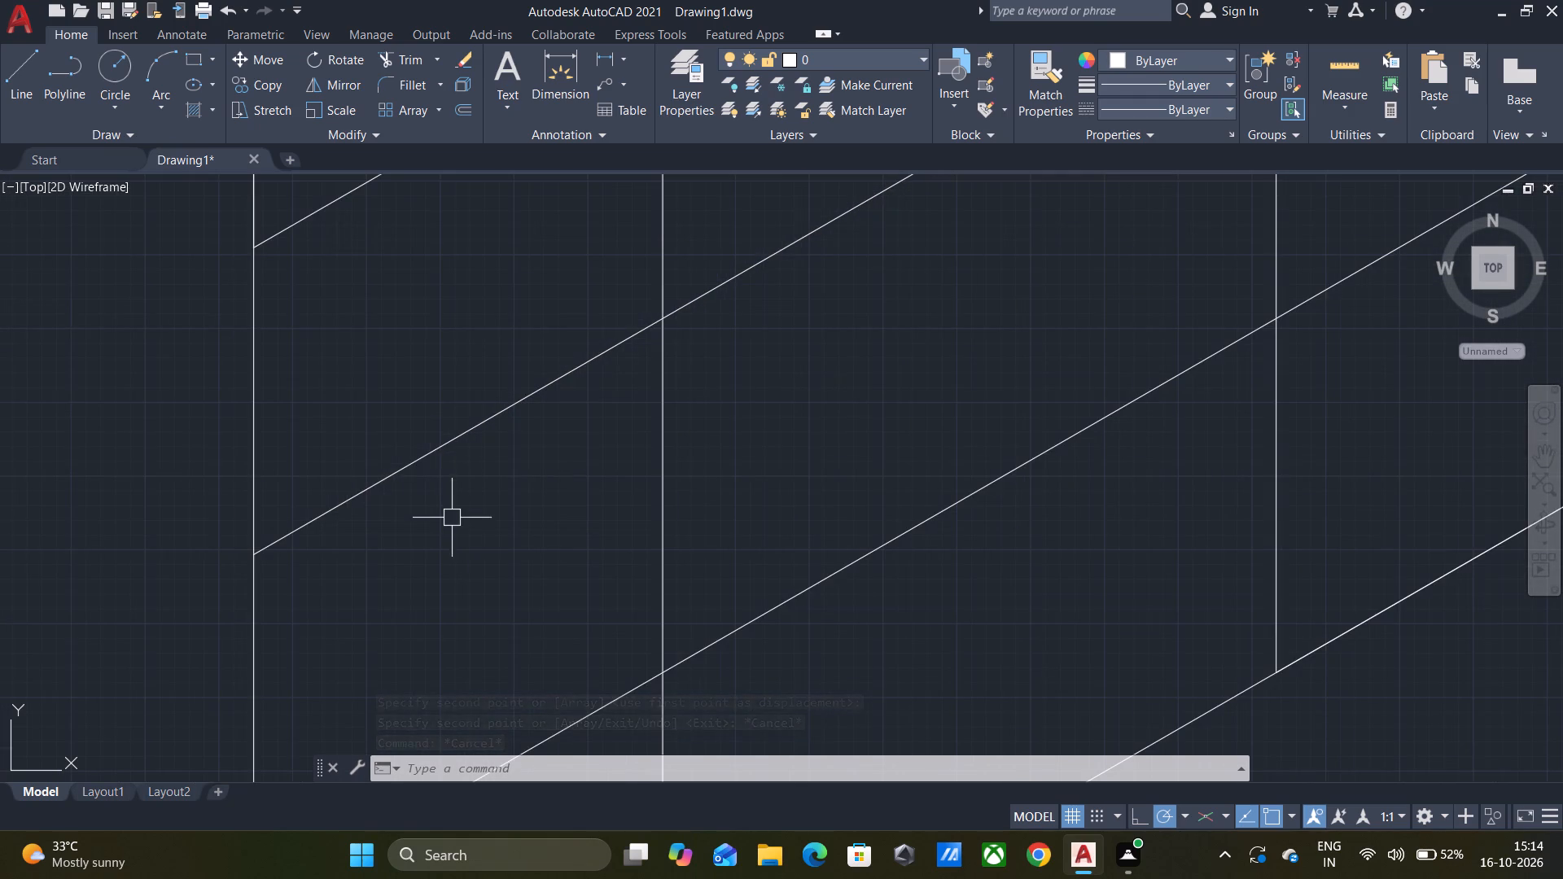
{"action": "middle_click_drag", "start_coordinate": [450, 528], "coordinate": [450, 430]}
{"action": "key", "text": "l"}
{"action": "key", "text": "Return"}
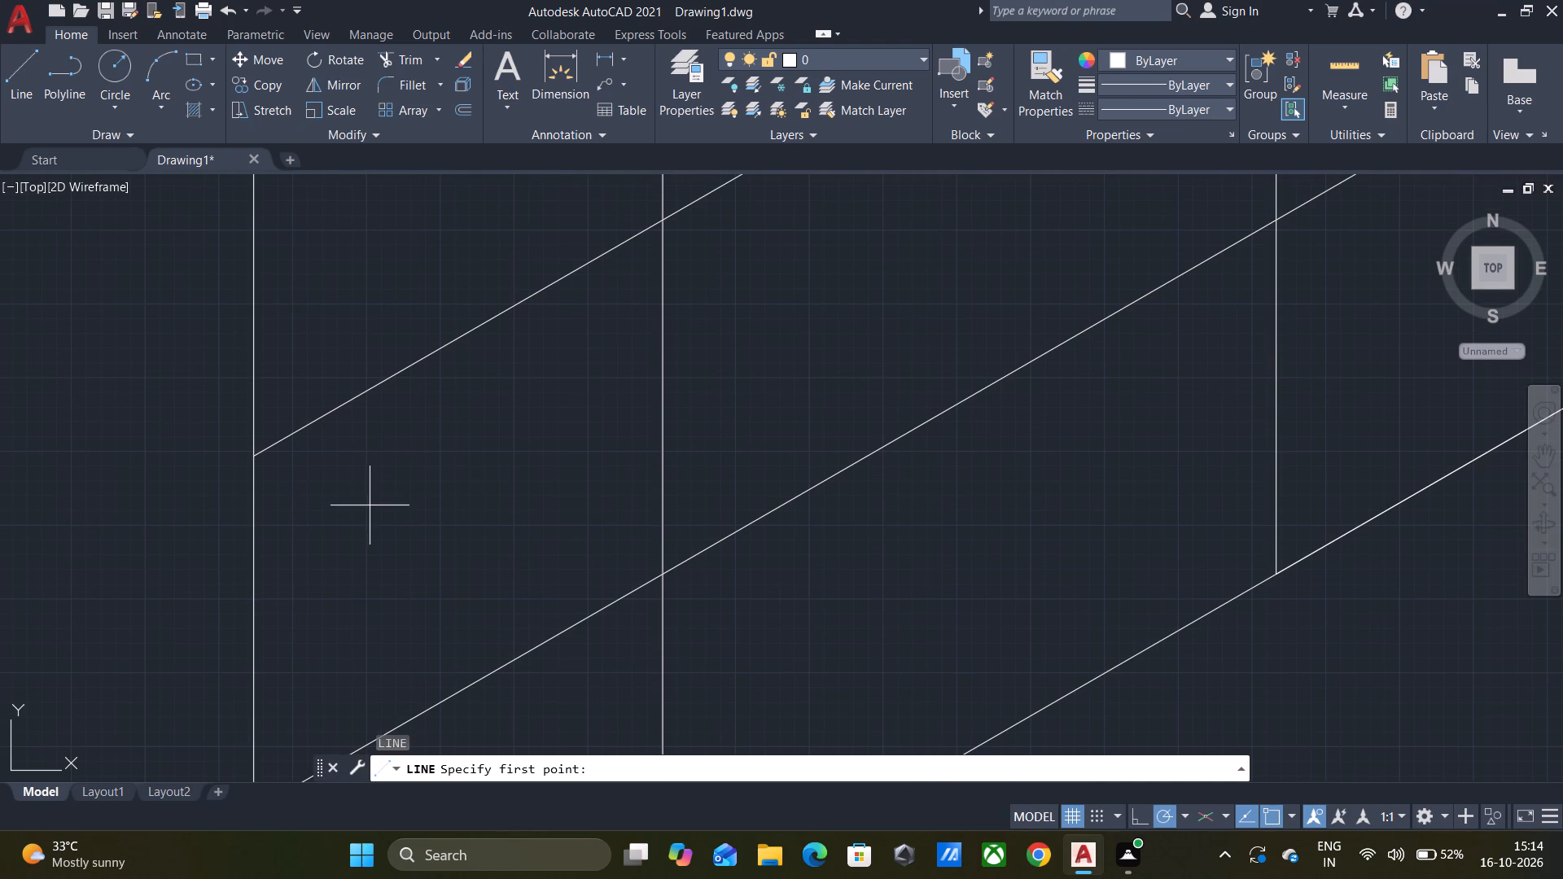
{"action": "left_click", "coordinate": [371, 495]}
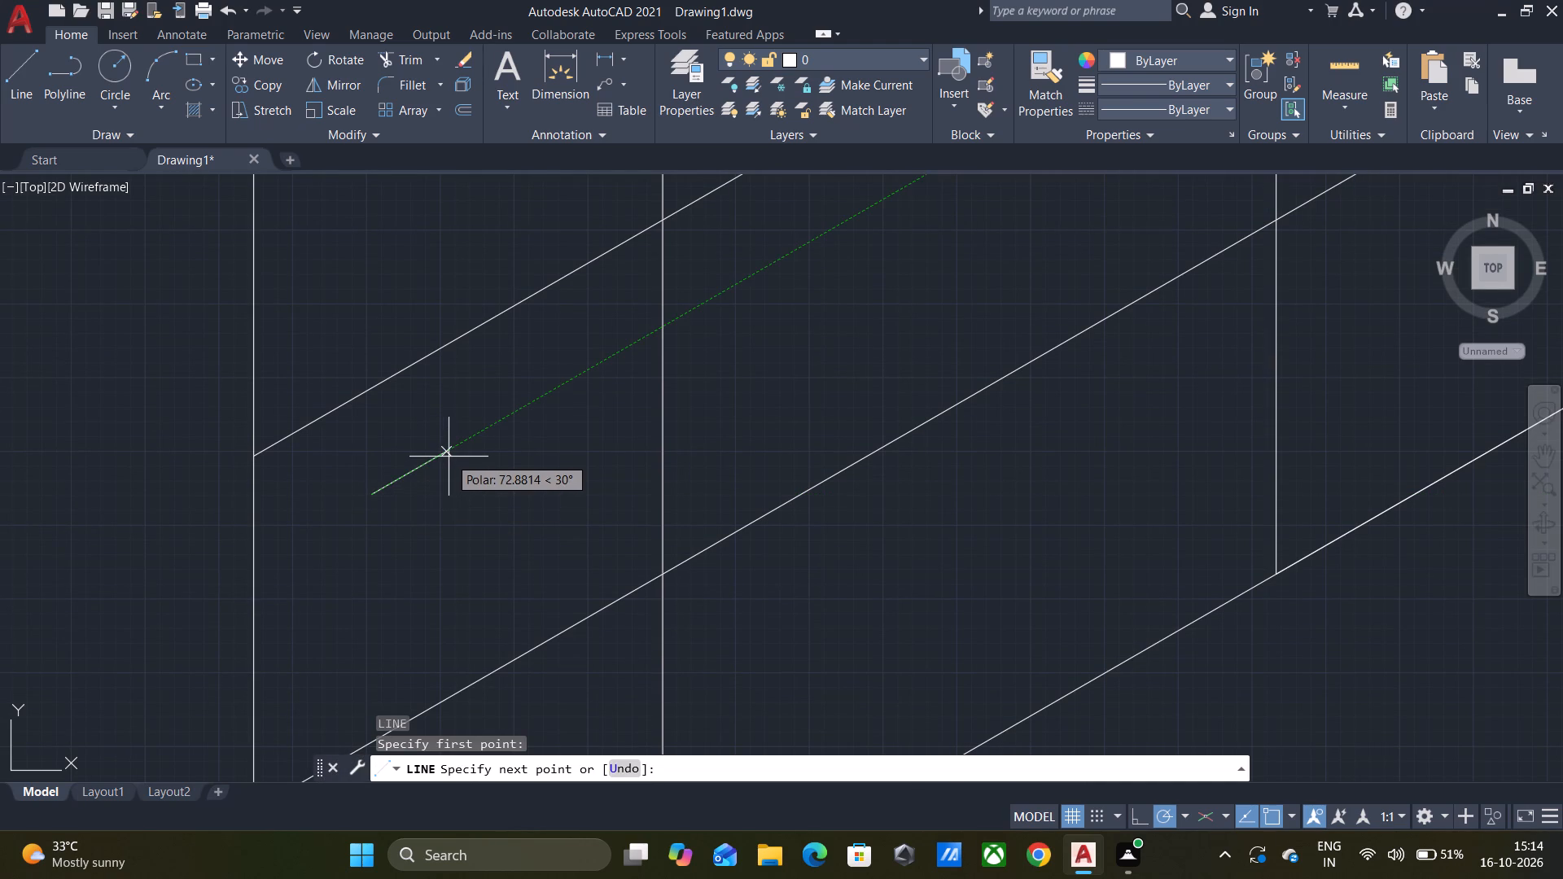
{"action": "type", "text": "80"}
{"action": "key", "text": "Return"}
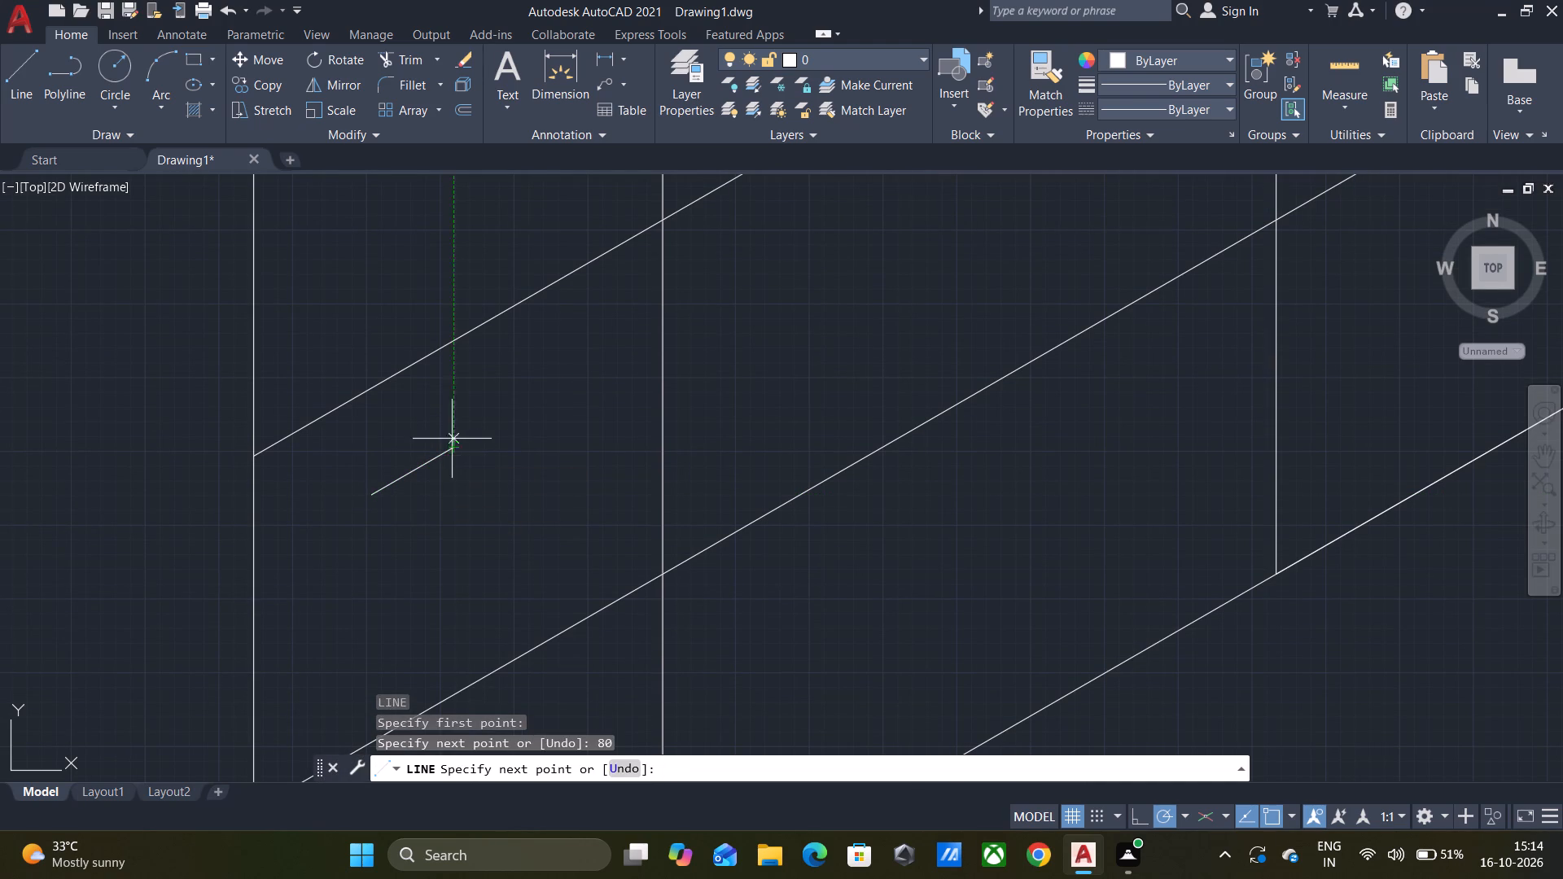
{"action": "type", "text": "20"}
{"action": "key", "text": "Return"}
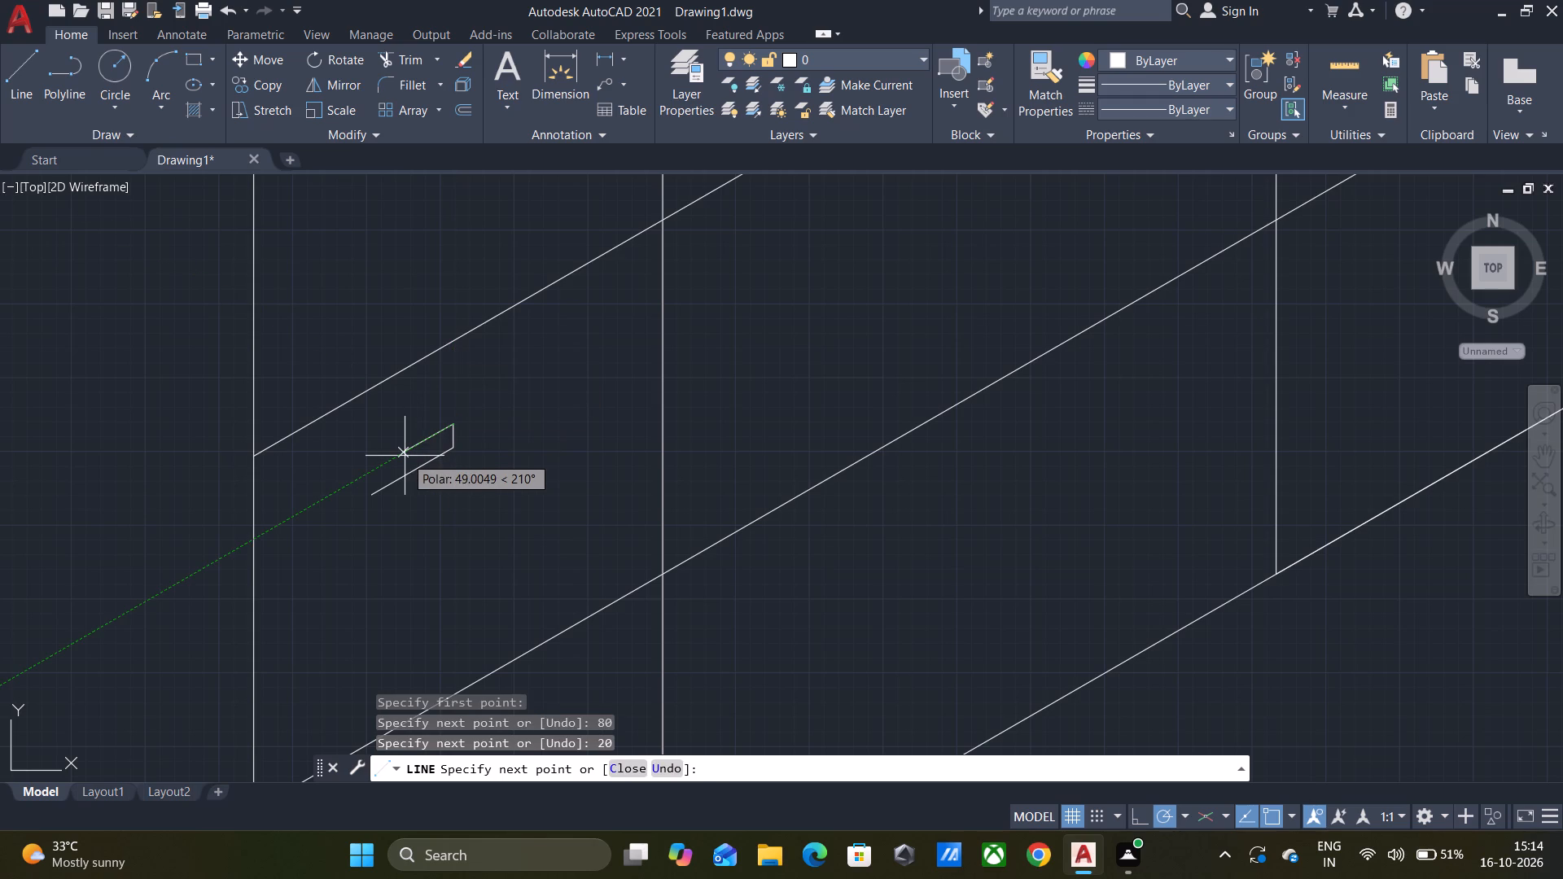
{"action": "type", "text": "80"}
{"action": "key", "text": "Return"}
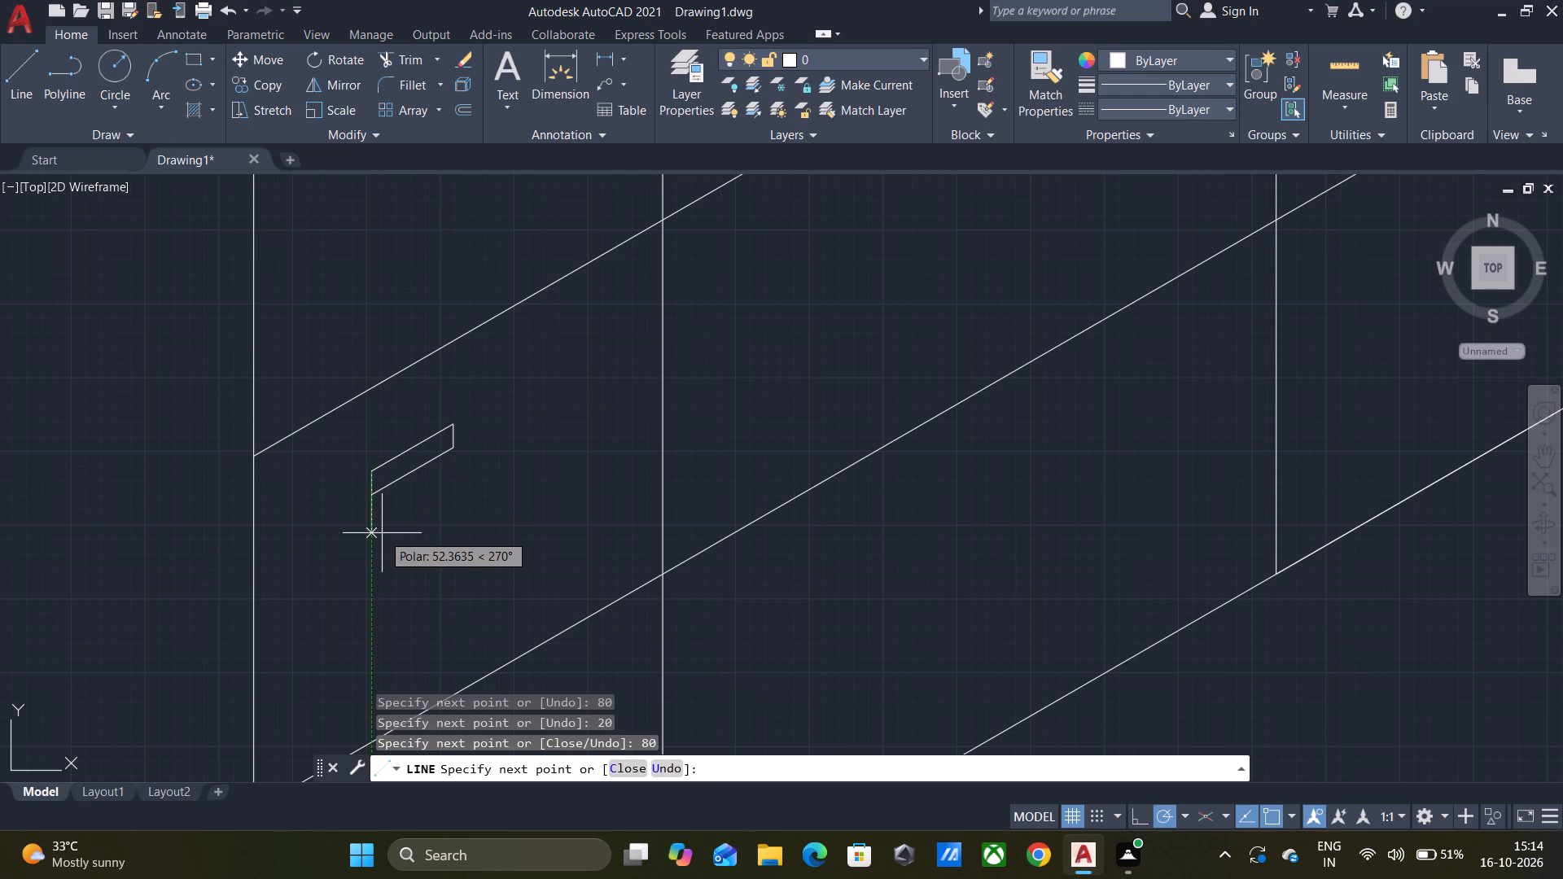
{"action": "type", "text": "20"}
{"action": "key", "text": "Return"}
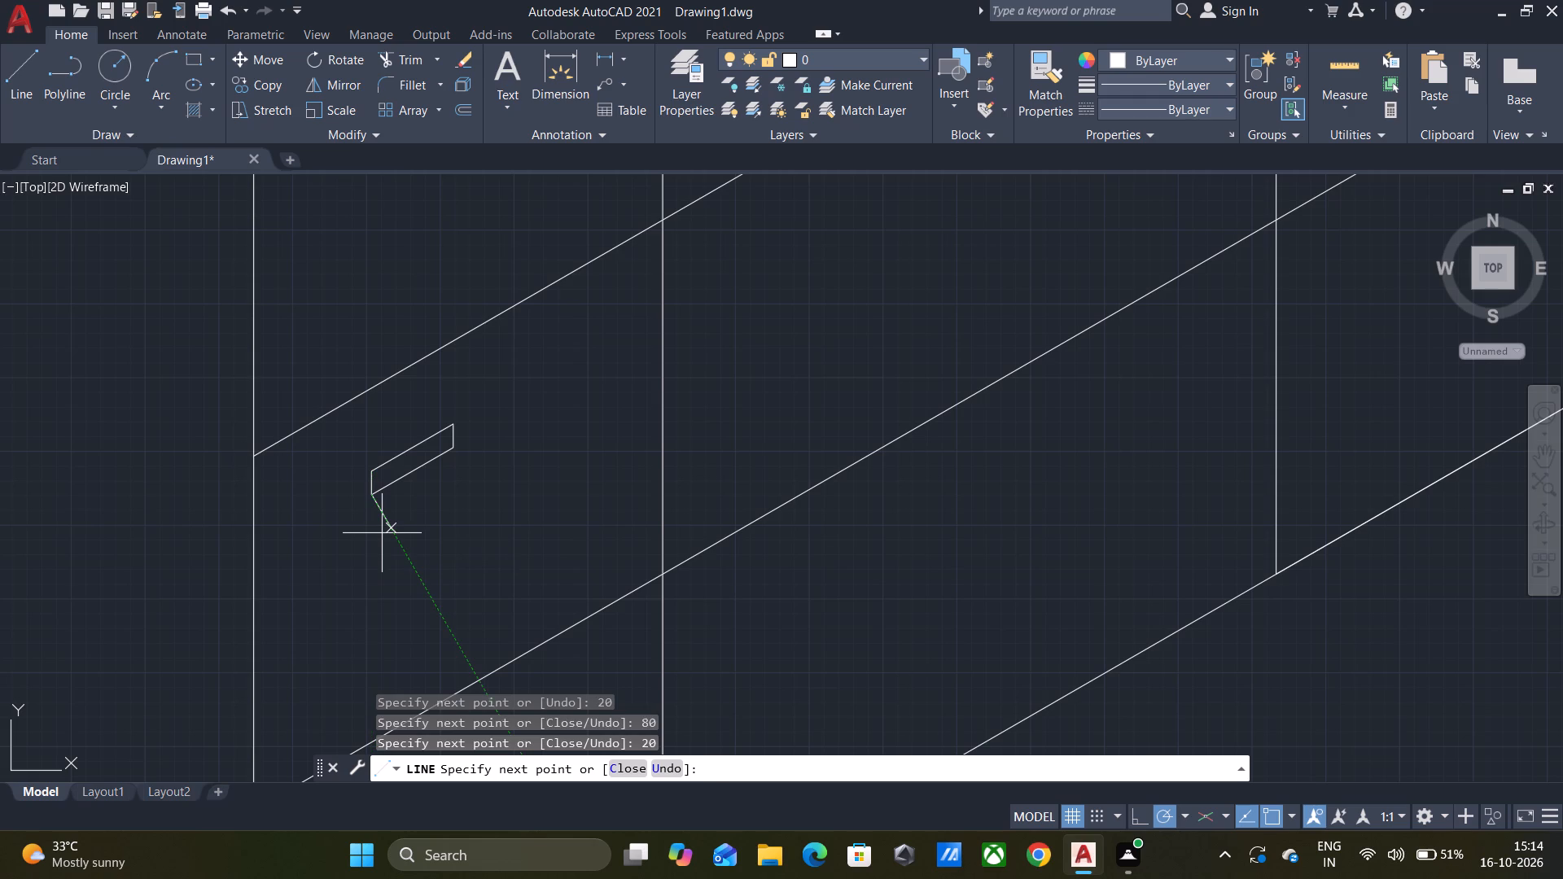
{"action": "key", "text": "Escape"}
Copy the new handle's four lines from its lower inner corner up into the top band of the same panel.
{"action": "left_click", "coordinate": [330, 453]}
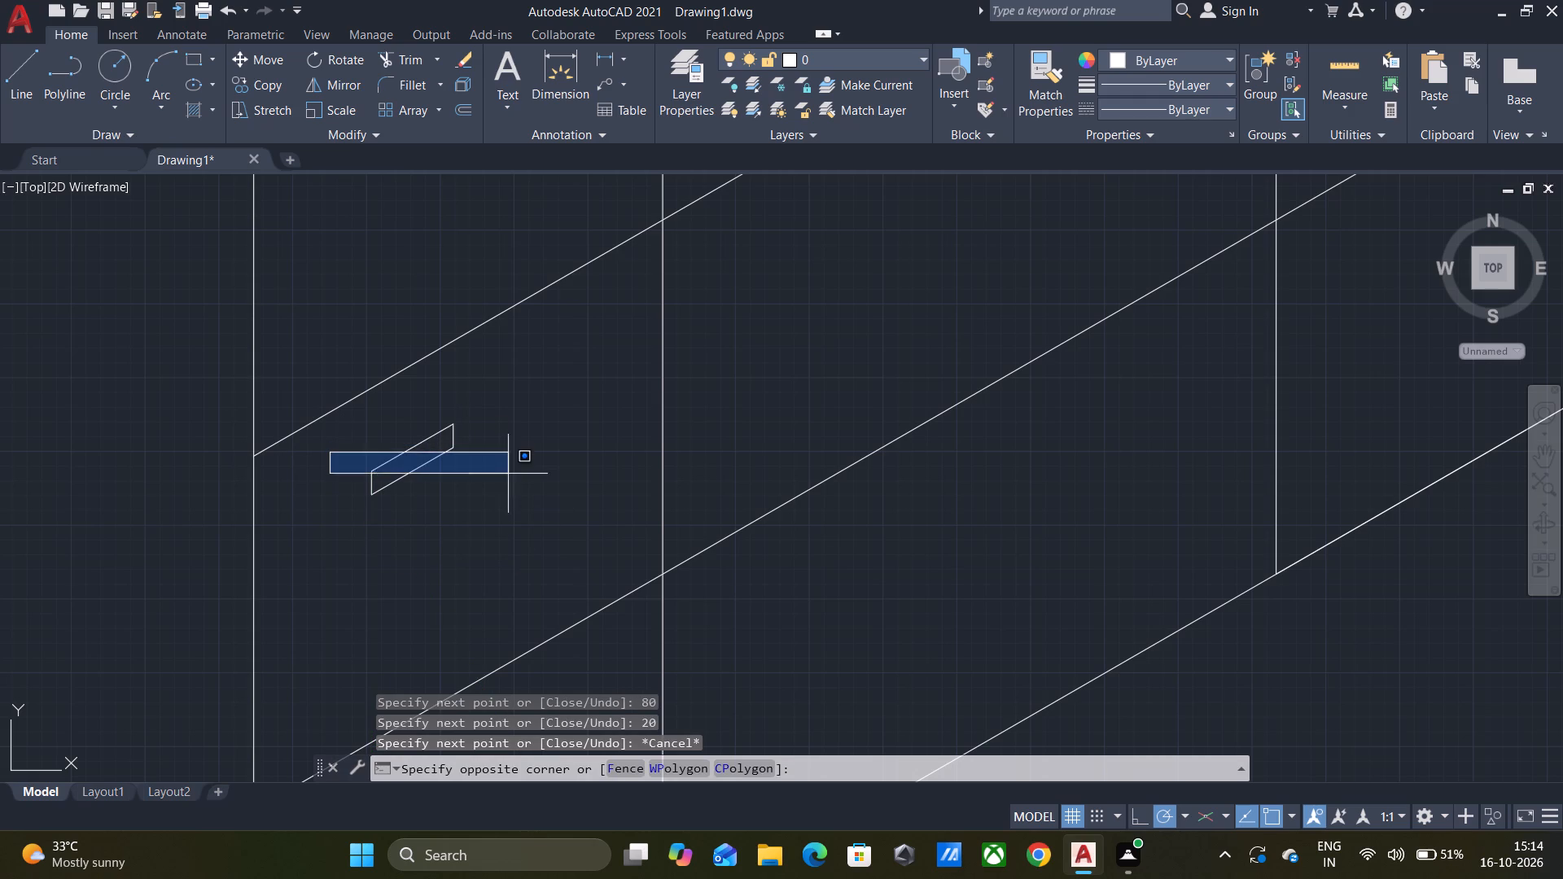
{"action": "left_click", "coordinate": [513, 520]}
{"action": "left_click", "coordinate": [413, 455]}
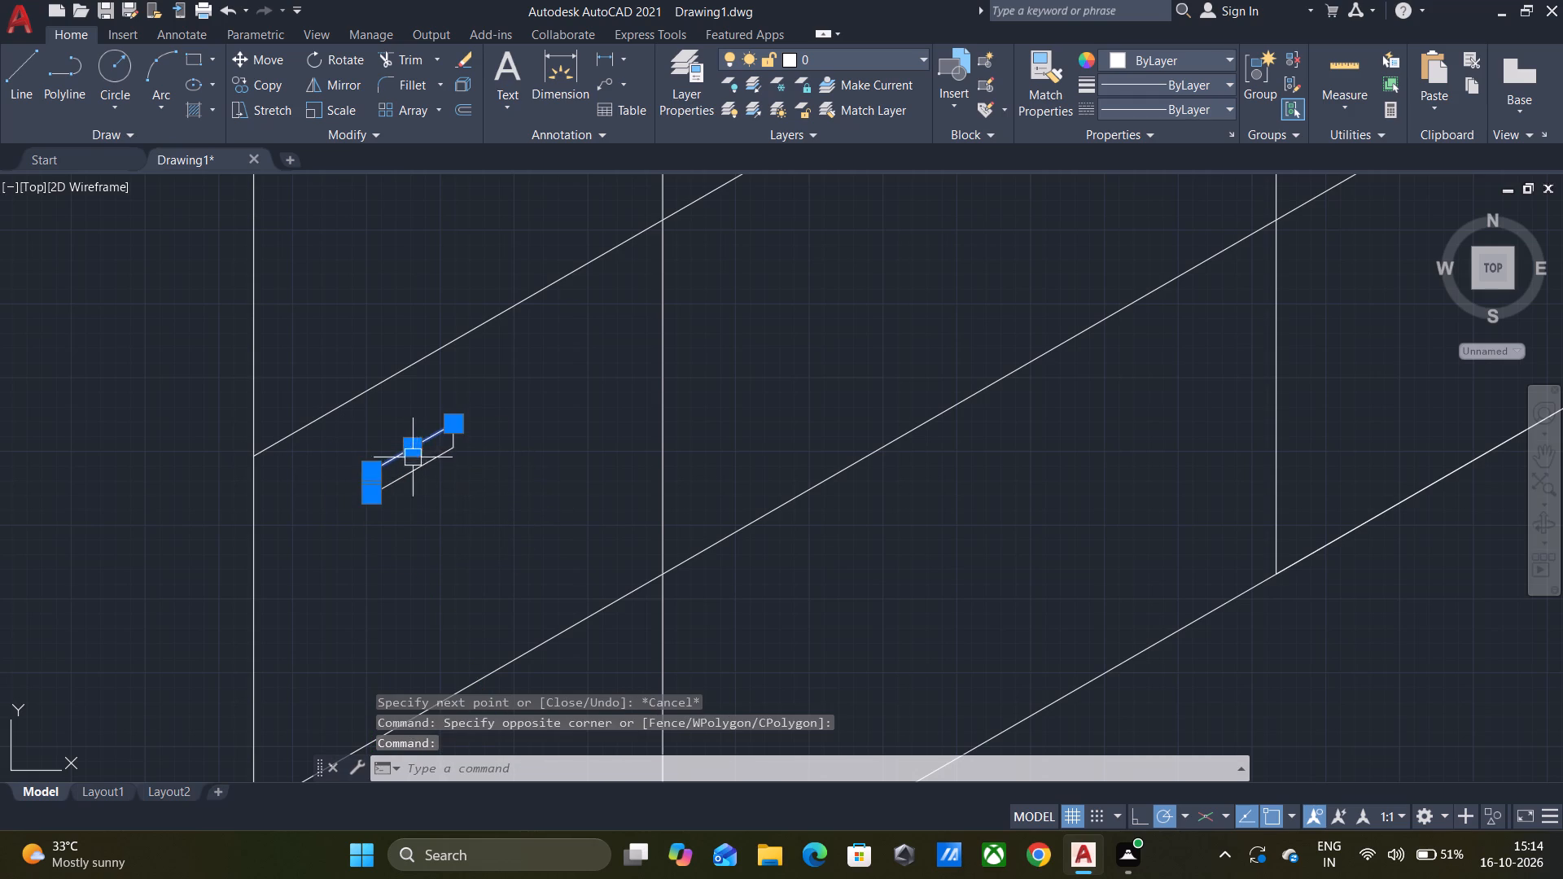
{"action": "left_click", "coordinate": [418, 470]}
{"action": "scroll", "coordinate": [439, 450], "scroll_direction": "up", "scroll_amount": 4}
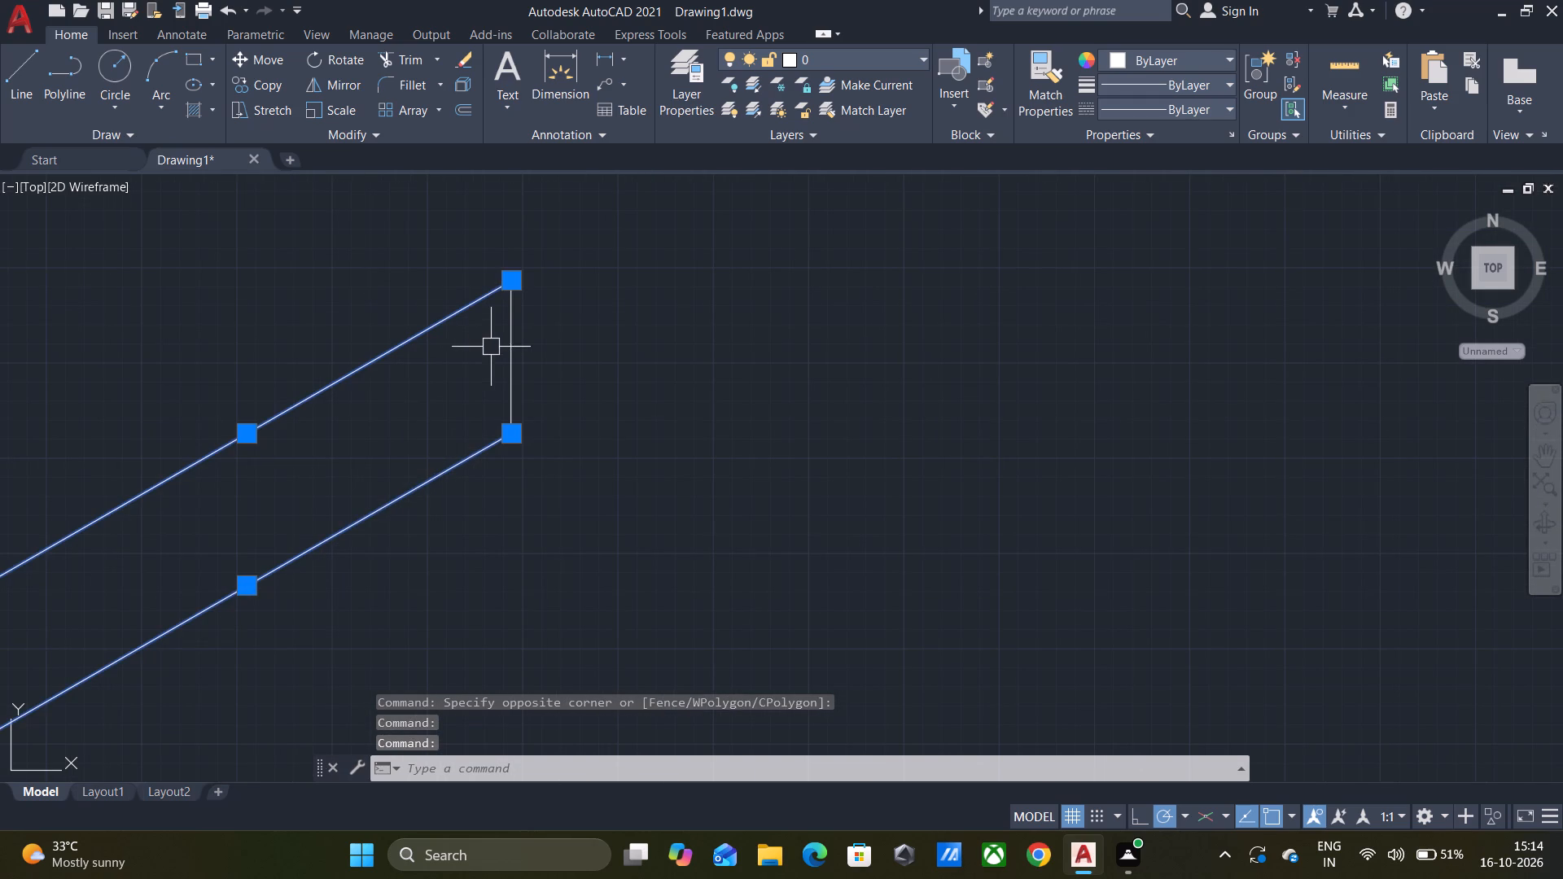
{"action": "left_click", "coordinate": [513, 343]}
{"action": "key", "text": "c"}
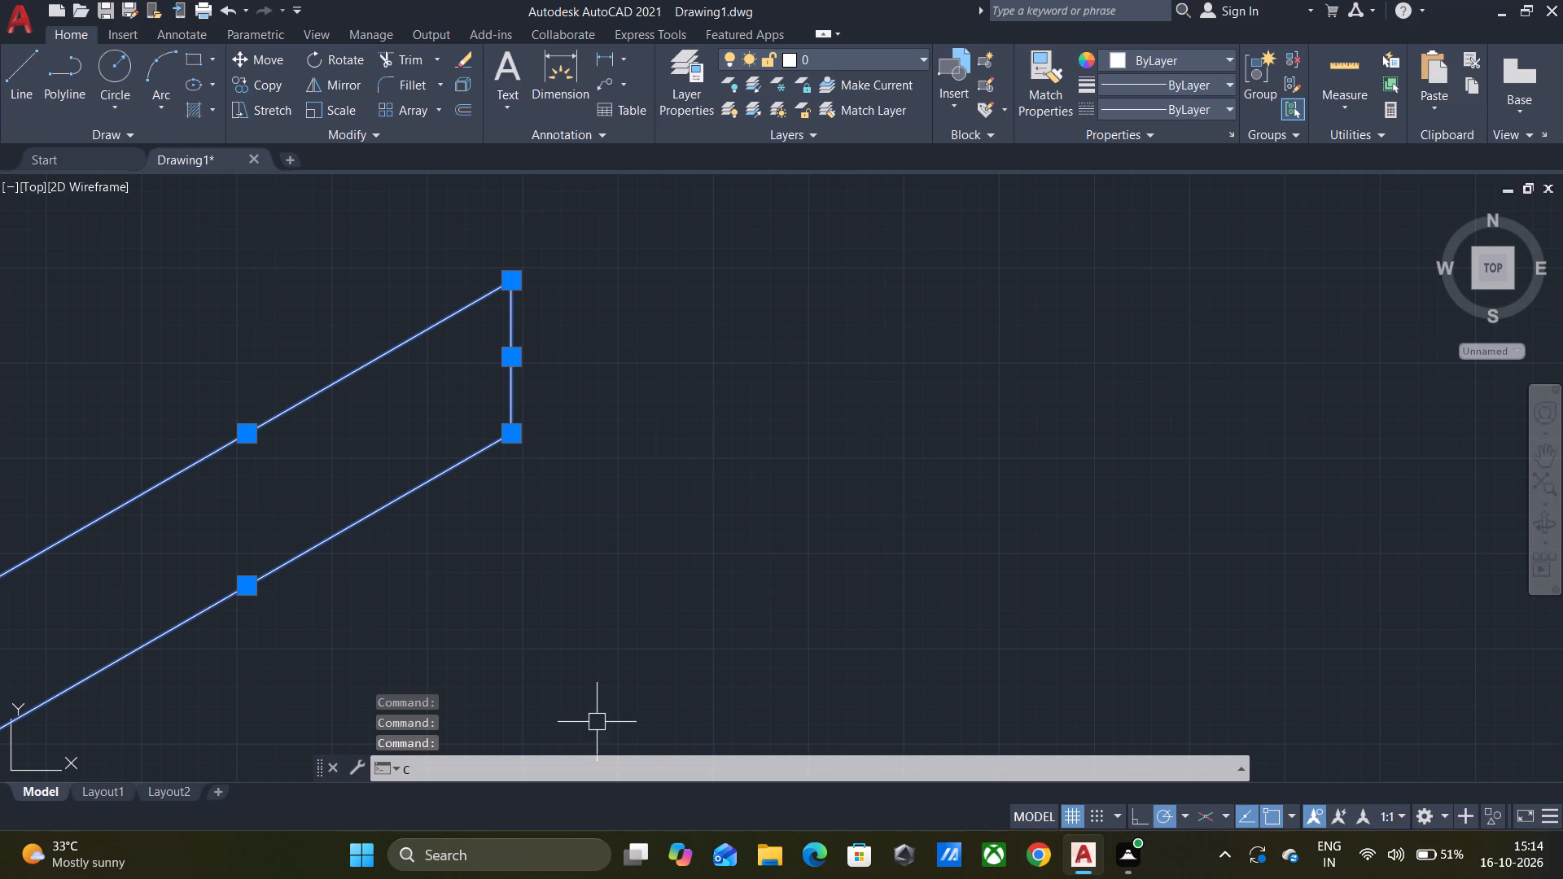
{"action": "key", "text": "o"}
{"action": "key", "text": "p"}
{"action": "key", "text": "y"}
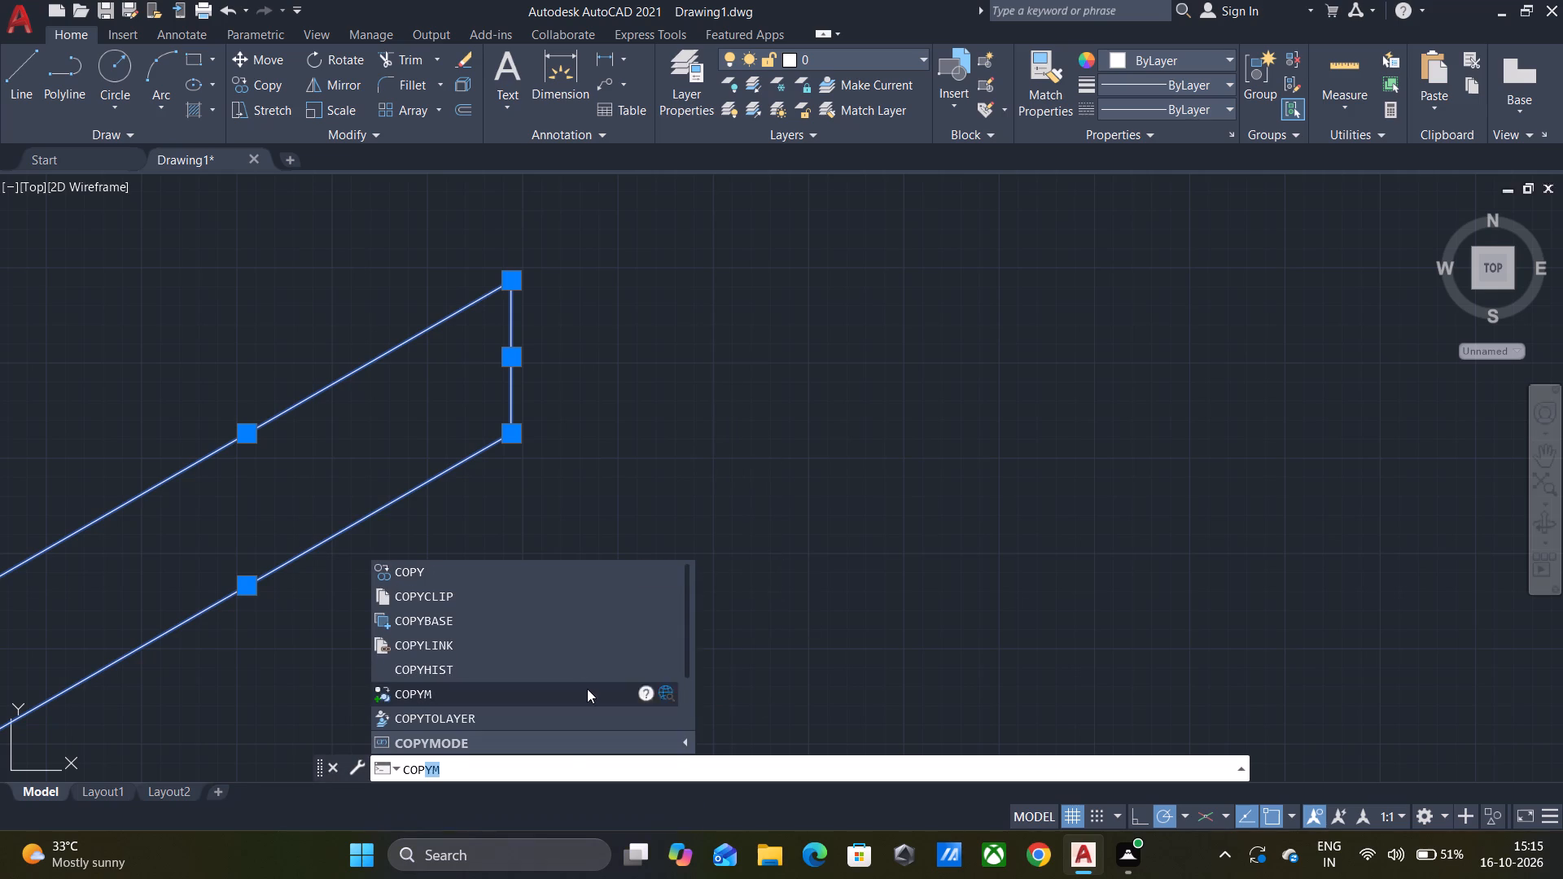
{"action": "left_click", "coordinate": [440, 568]}
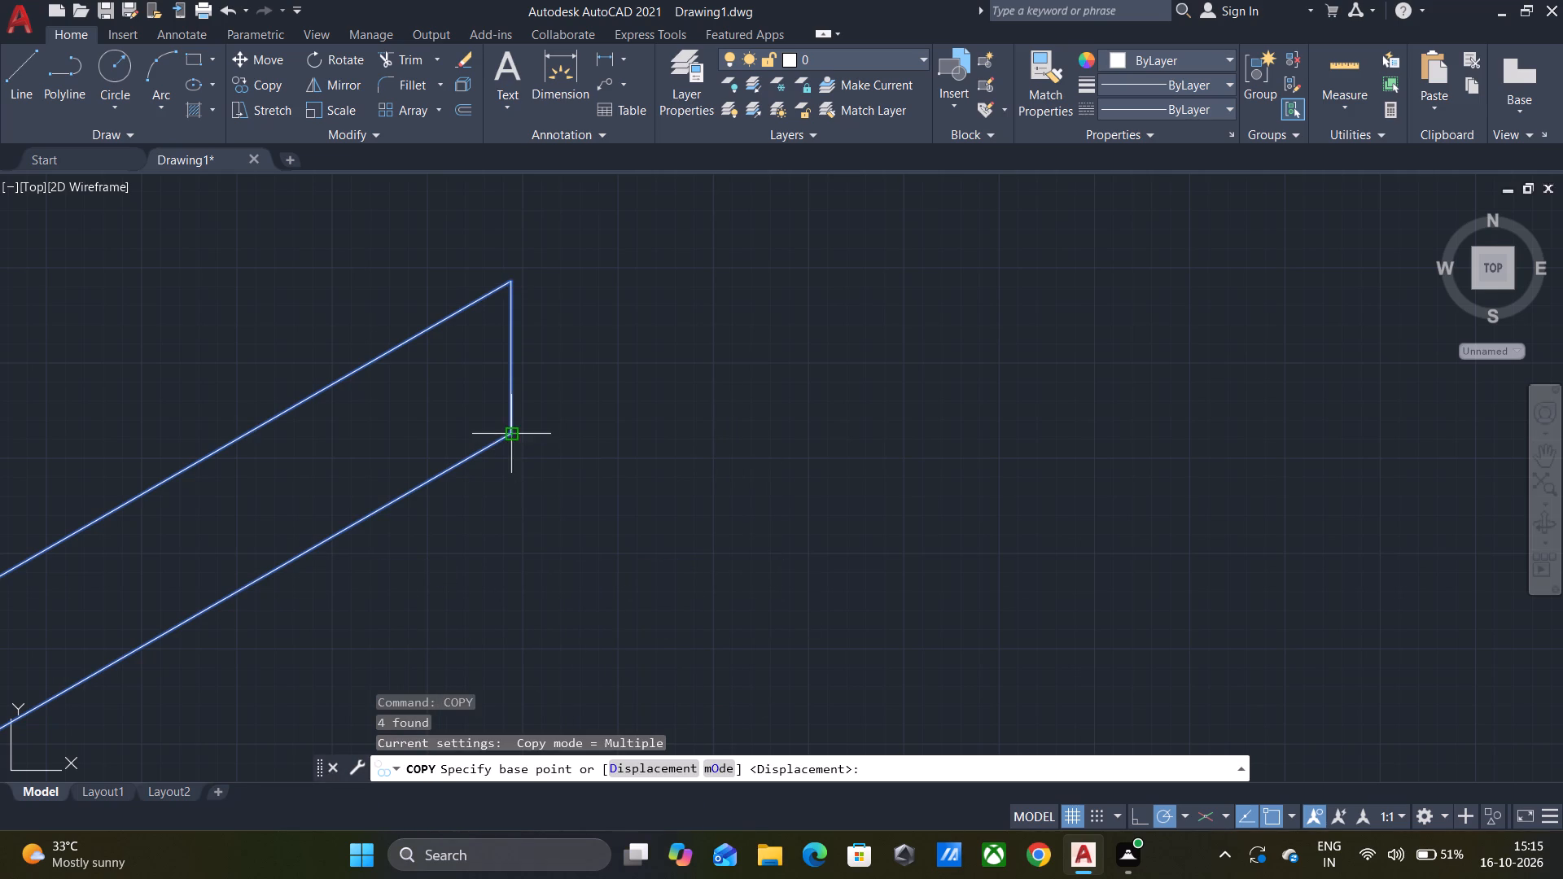
{"action": "left_click", "coordinate": [511, 436]}
{"action": "scroll", "coordinate": [548, 475], "scroll_direction": "down", "scroll_amount": 4}
{"action": "middle_click_drag", "start_coordinate": [587, 447], "coordinate": [637, 545]}
{"action": "scroll", "coordinate": [644, 544], "scroll_direction": "down", "scroll_amount": 2}
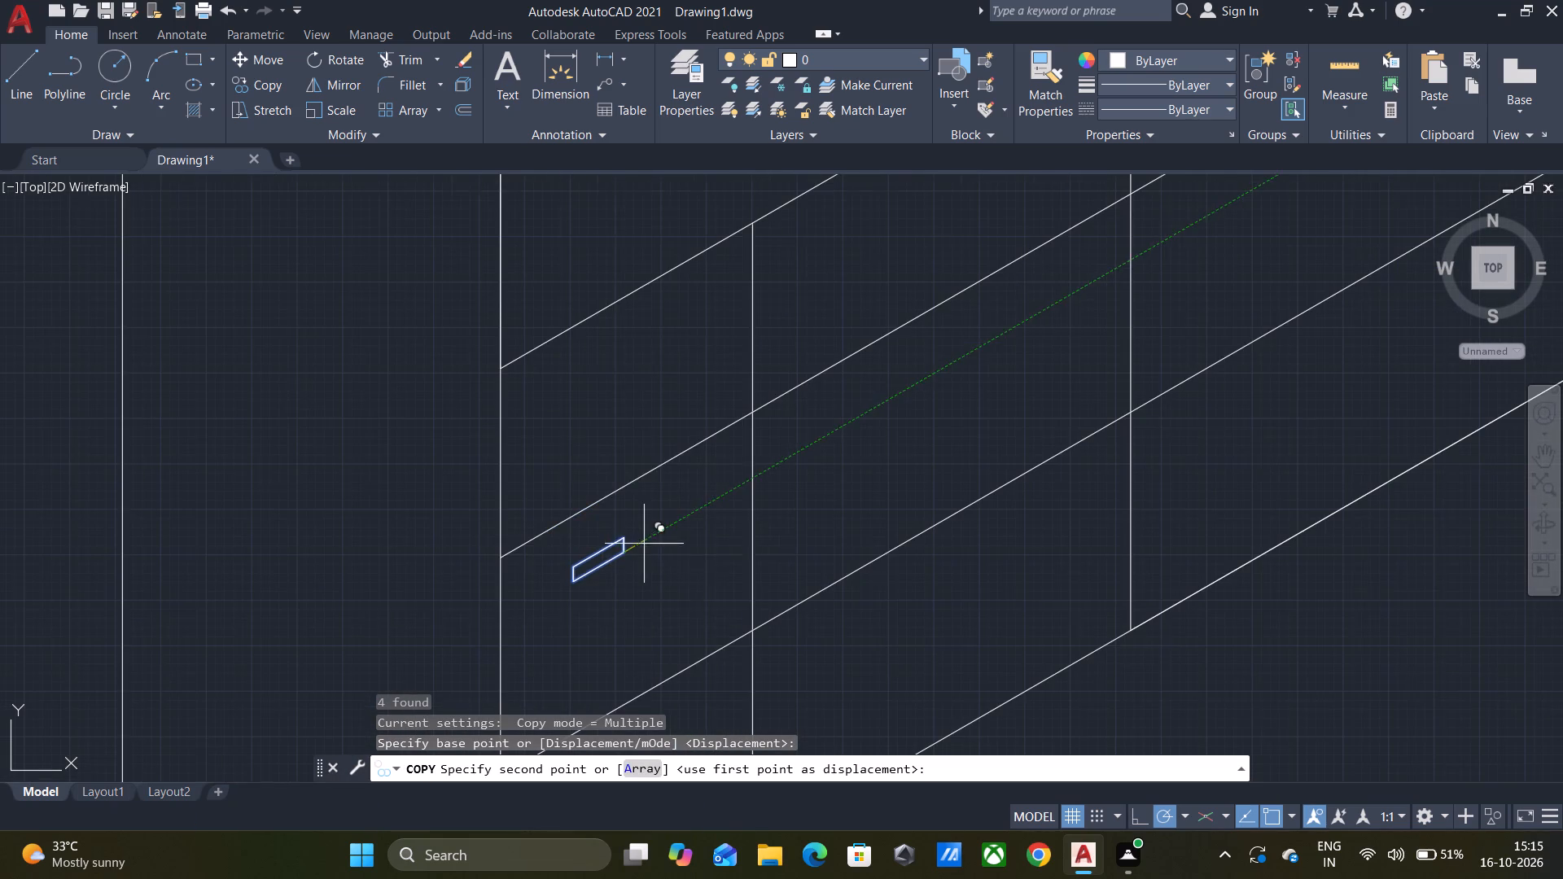
{"action": "left_click", "coordinate": [617, 352]}
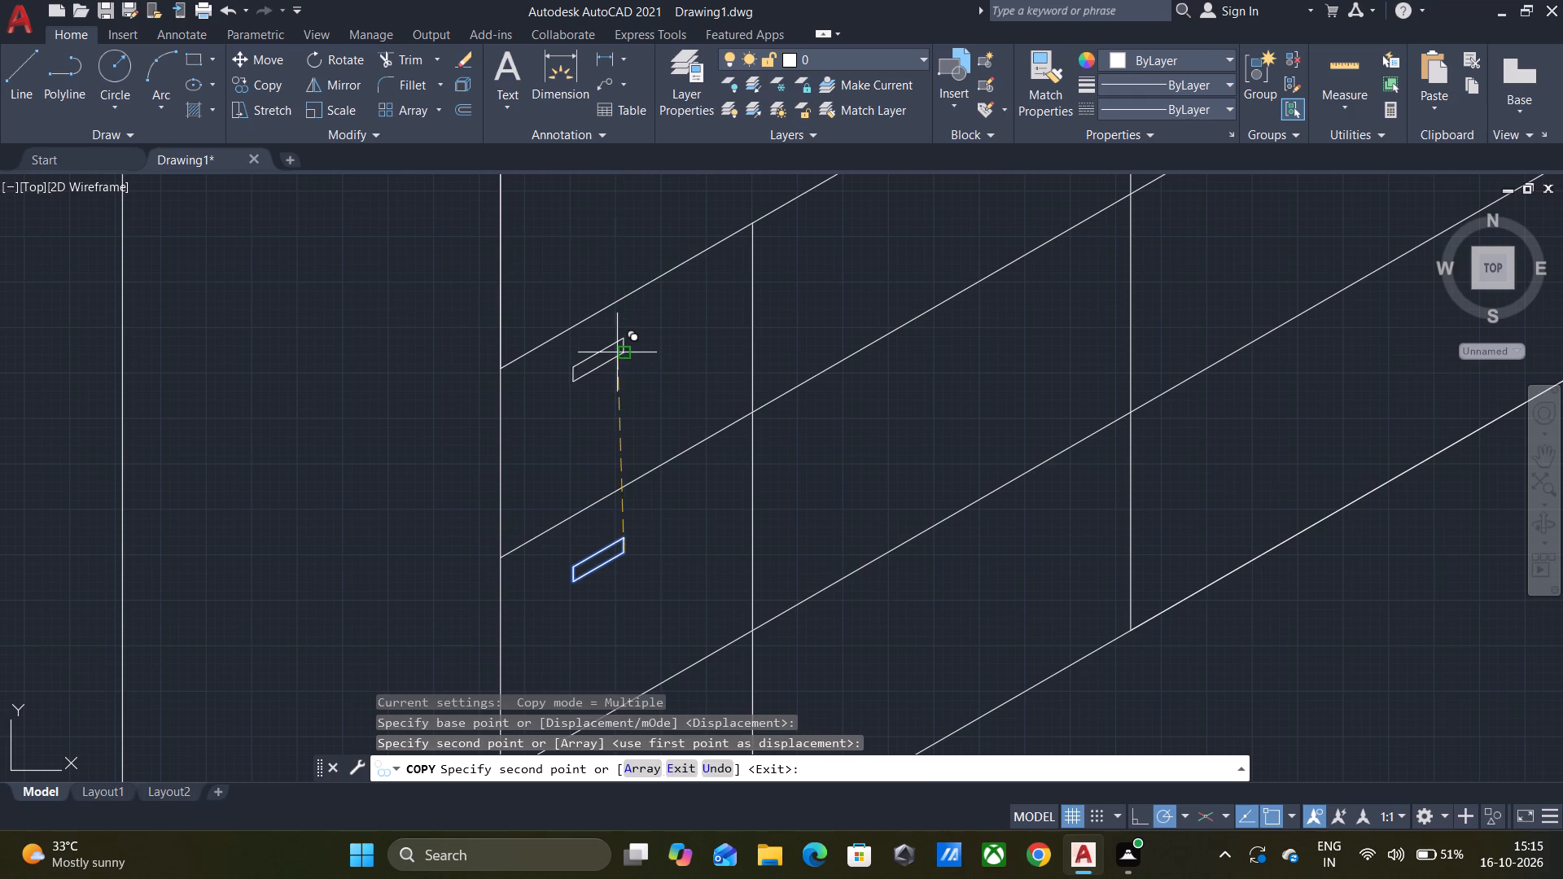
Place four more handle copies in the middle and top bands of the second and third panels, the second panel's top one about 243 mm above.
{"action": "left_click", "coordinate": [950, 370]}
{"action": "scroll", "coordinate": [1042, 349], "scroll_direction": "down", "scroll_amount": 3}
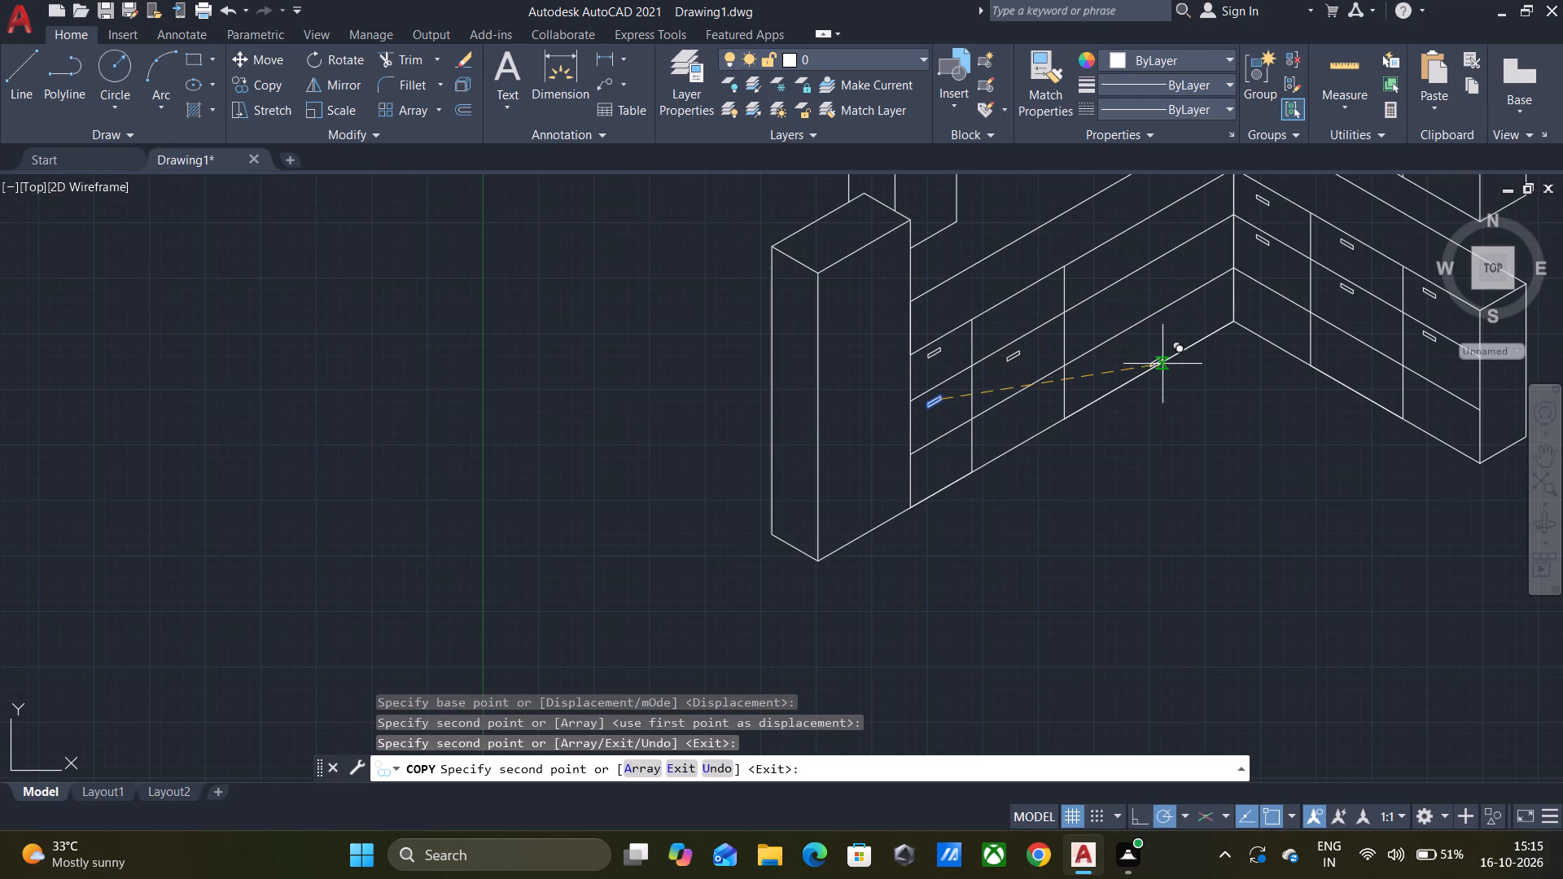
{"action": "left_click", "coordinate": [1155, 286]}
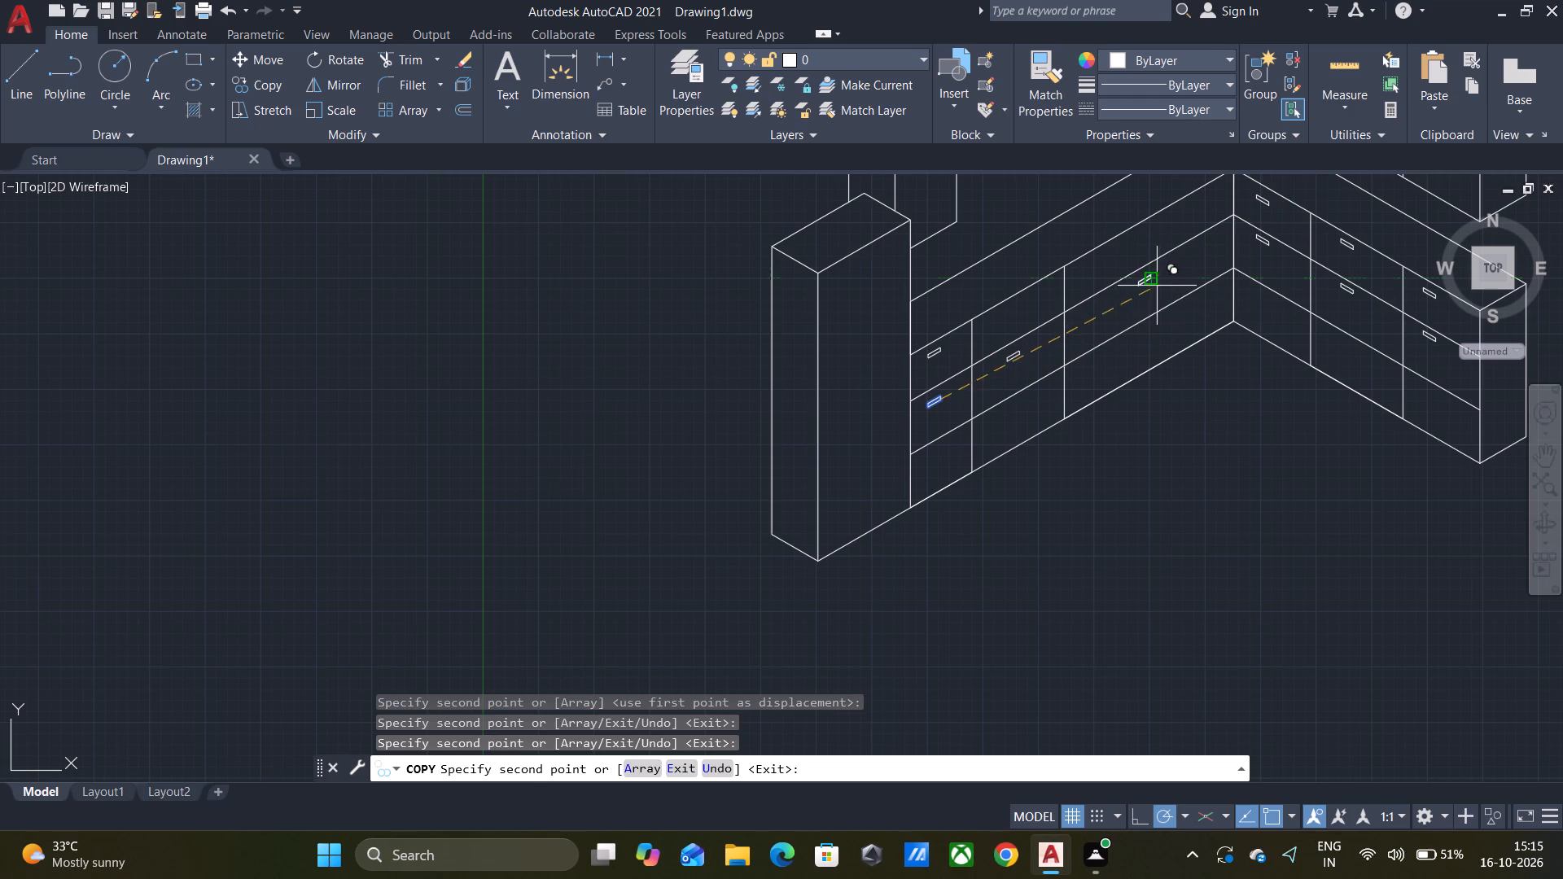
{"action": "left_click", "coordinate": [1141, 238]}
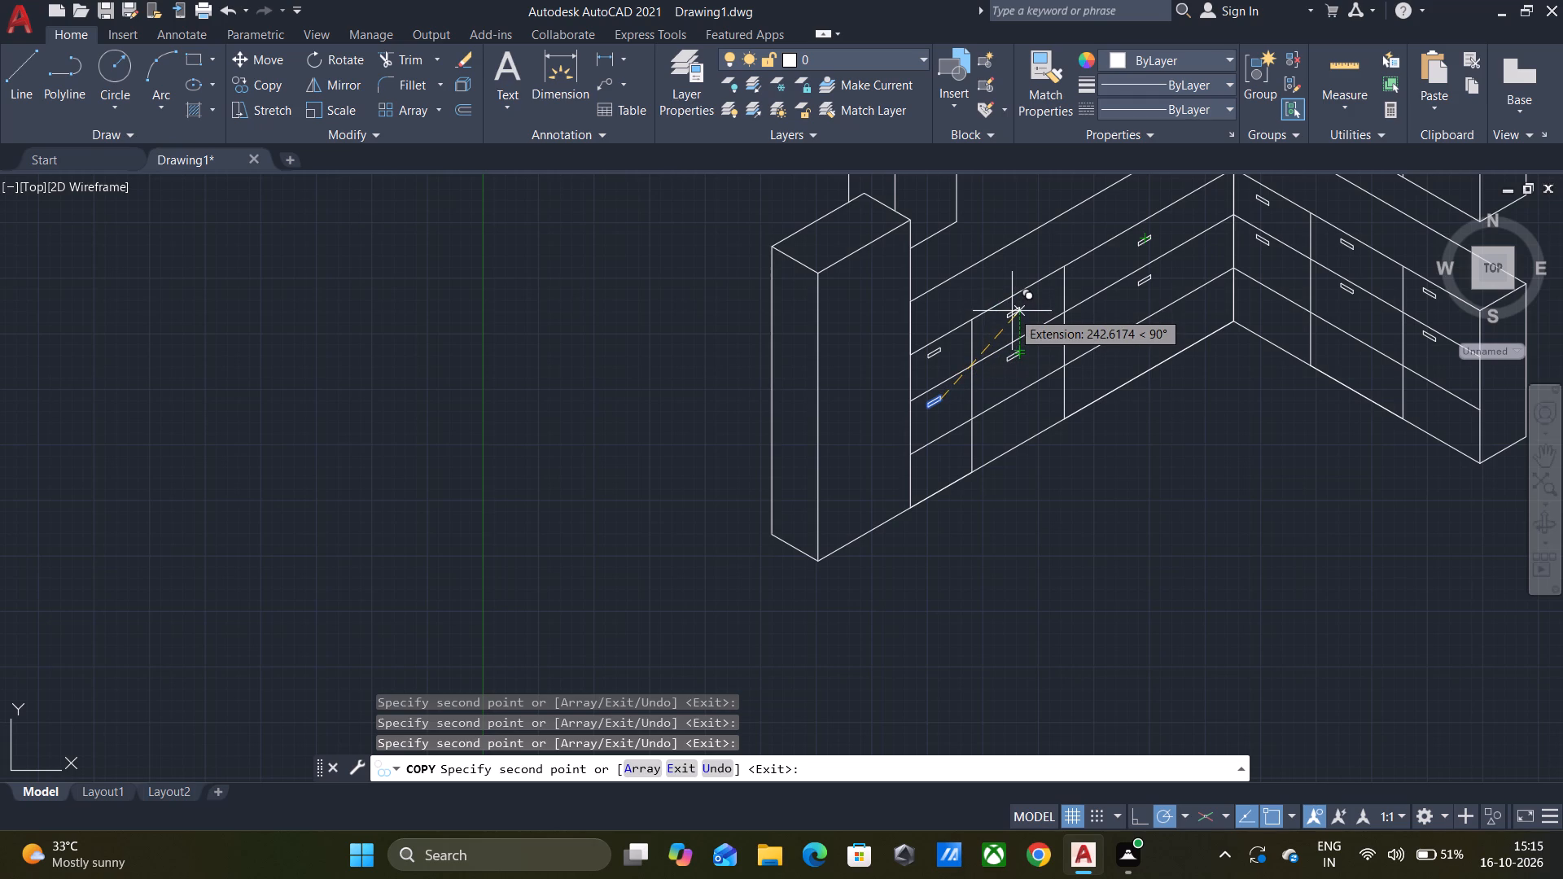
{"action": "left_click", "coordinate": [1012, 311]}
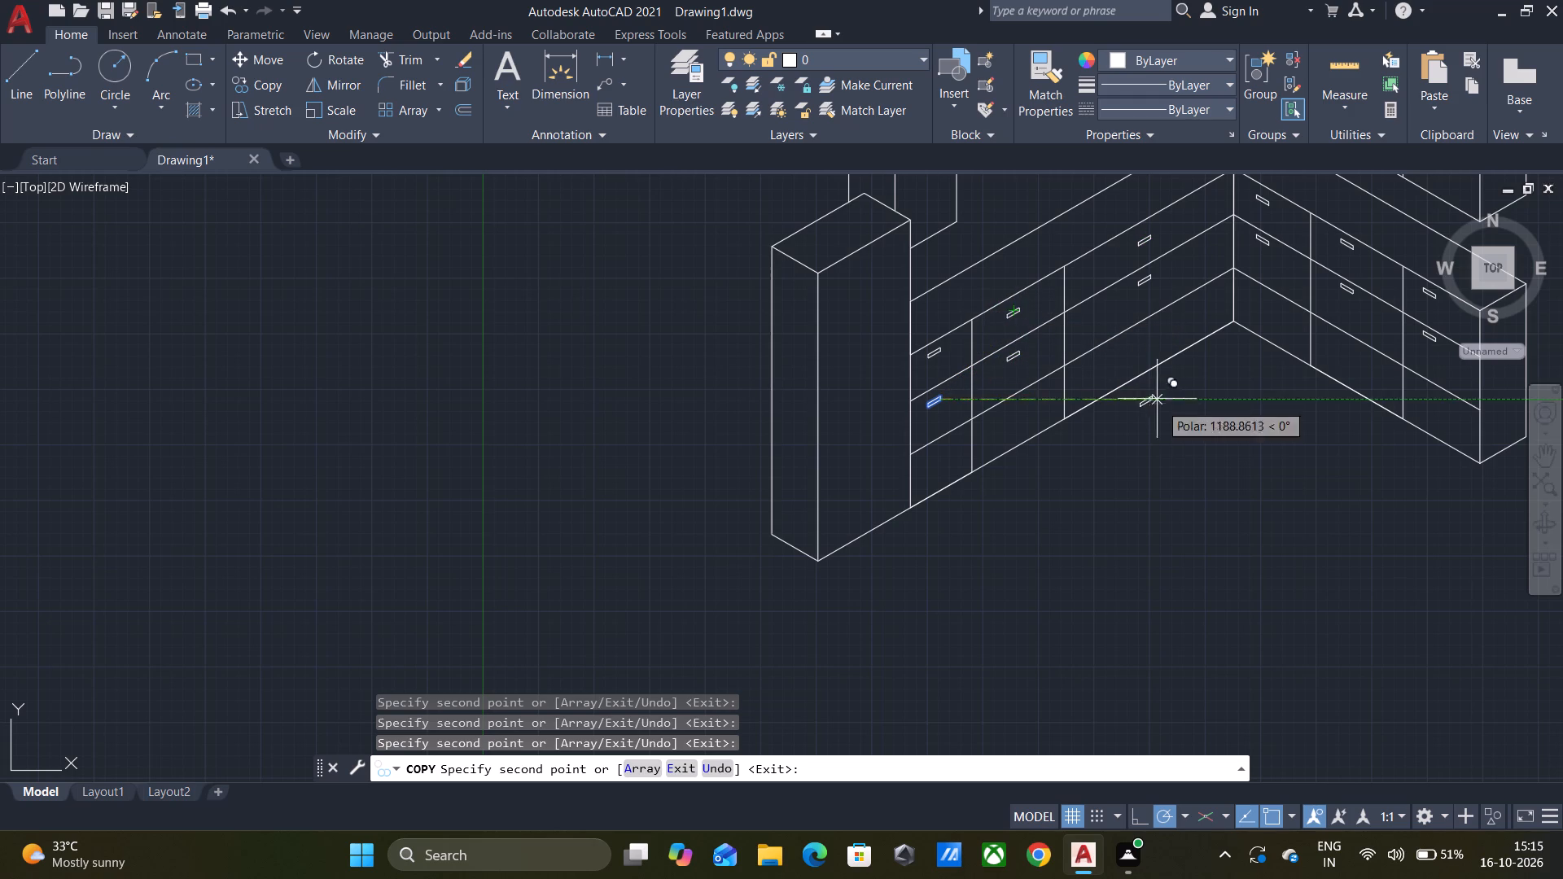
{"action": "key", "text": "Escape"}
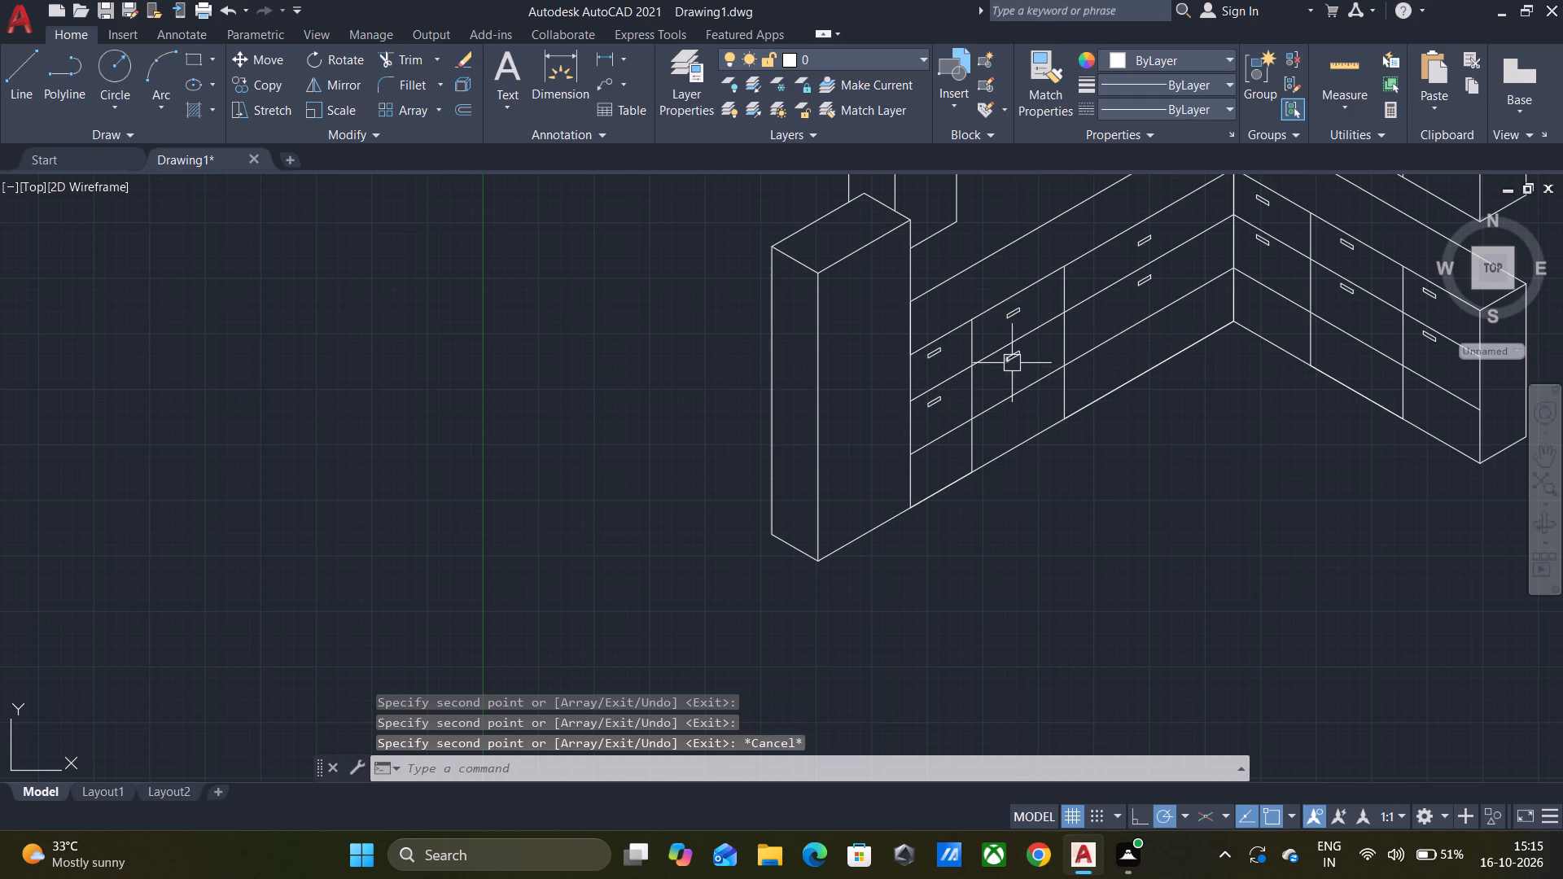
Erase all four lines of the handle in the second panel's middle band.
{"action": "left_click", "coordinate": [1014, 362]}
{"action": "scroll", "coordinate": [1018, 353], "scroll_direction": "up", "scroll_amount": 3}
{"action": "left_click", "coordinate": [997, 347]}
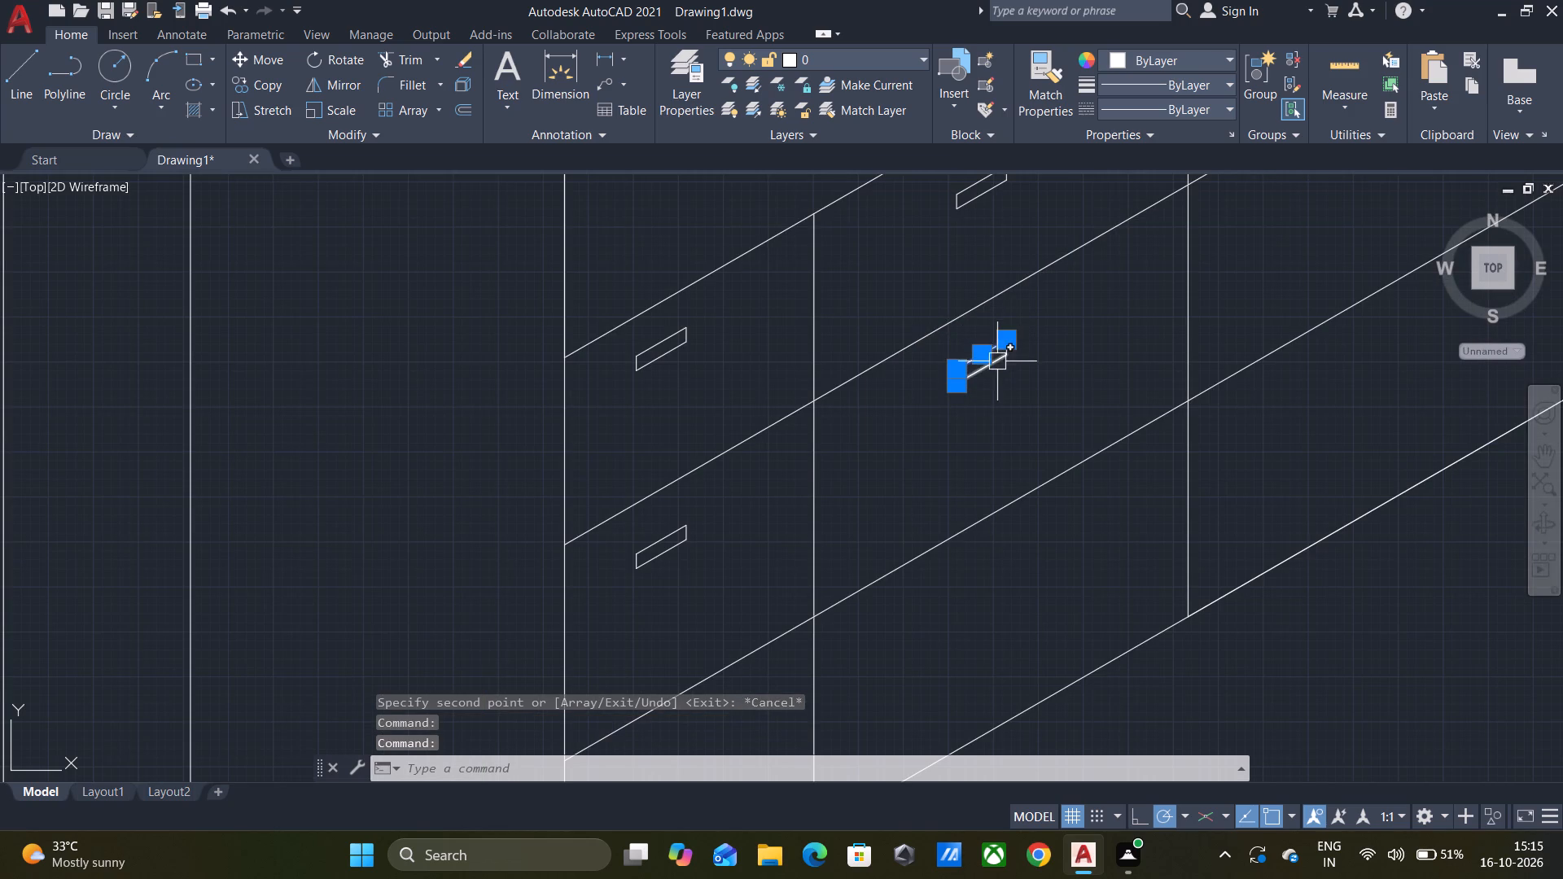
{"action": "left_click", "coordinate": [997, 361]}
{"action": "key", "text": "Delete"}
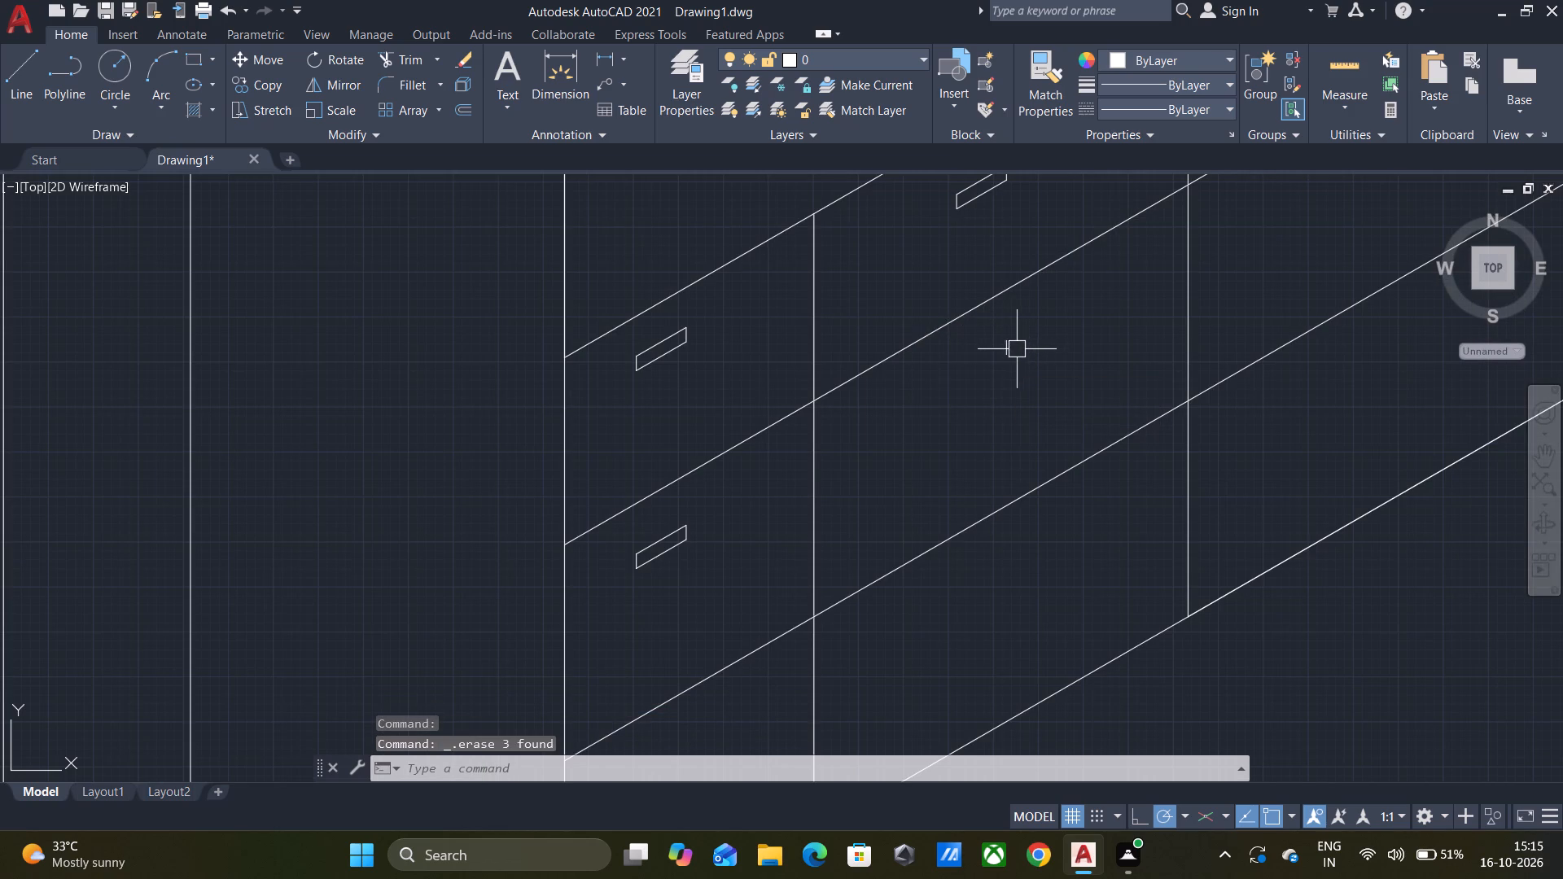
{"action": "left_click", "coordinate": [1014, 351]}
{"action": "key", "text": "Delete"}
{"action": "scroll", "coordinate": [1014, 351], "scroll_direction": "down", "scroll_amount": 1}
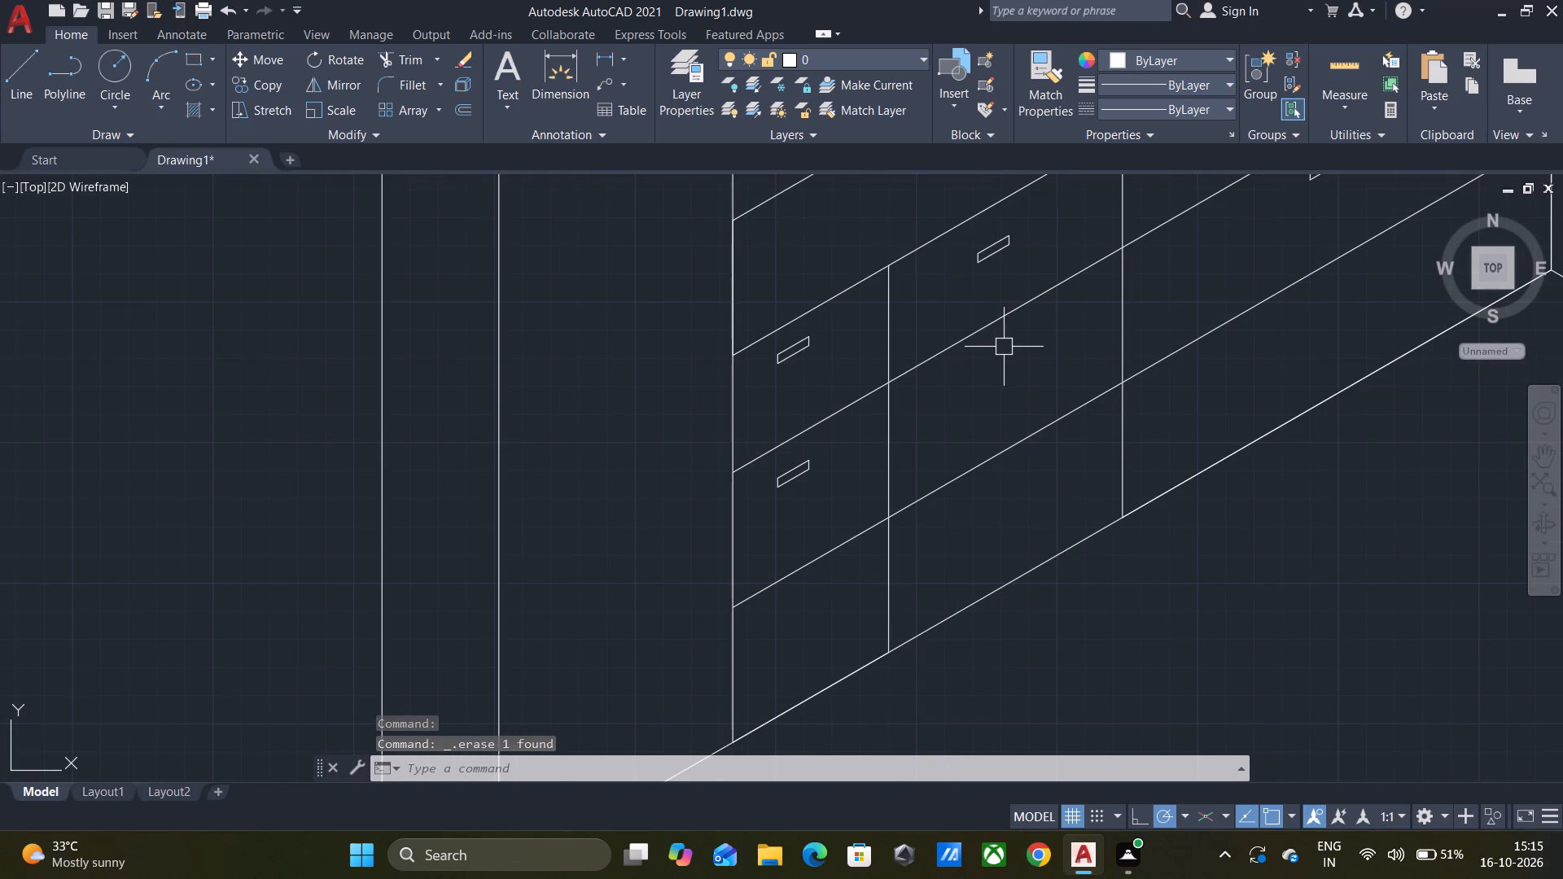
Erase all four lines of the handle in the second panel's top band.
{"action": "left_click", "coordinate": [991, 256]}
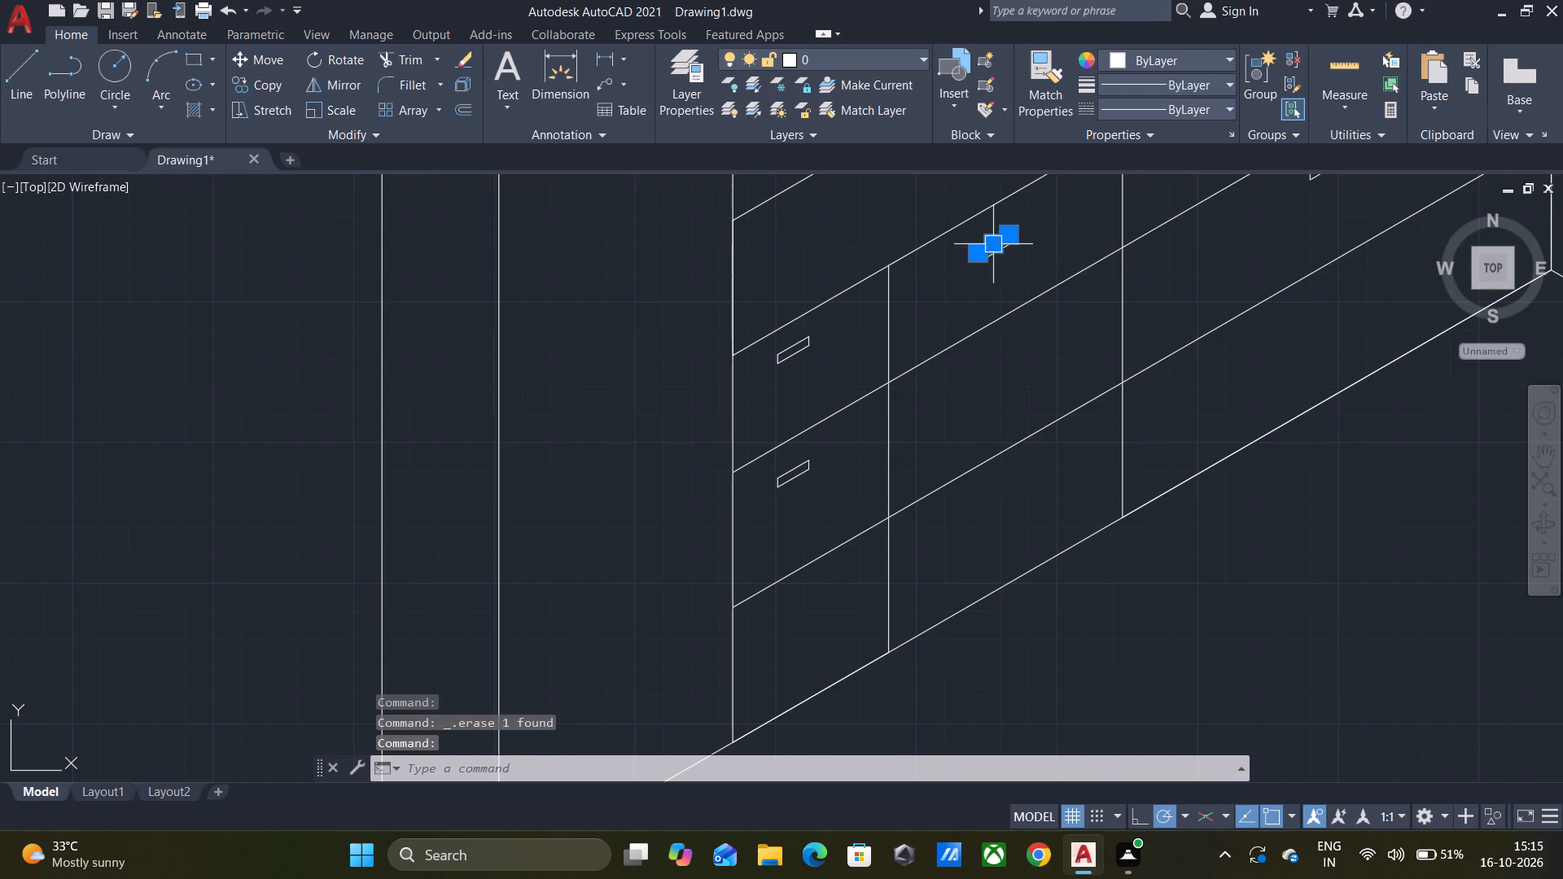
{"action": "scroll", "coordinate": [990, 251], "scroll_direction": "up", "scroll_amount": 3}
{"action": "left_click", "coordinate": [994, 256]}
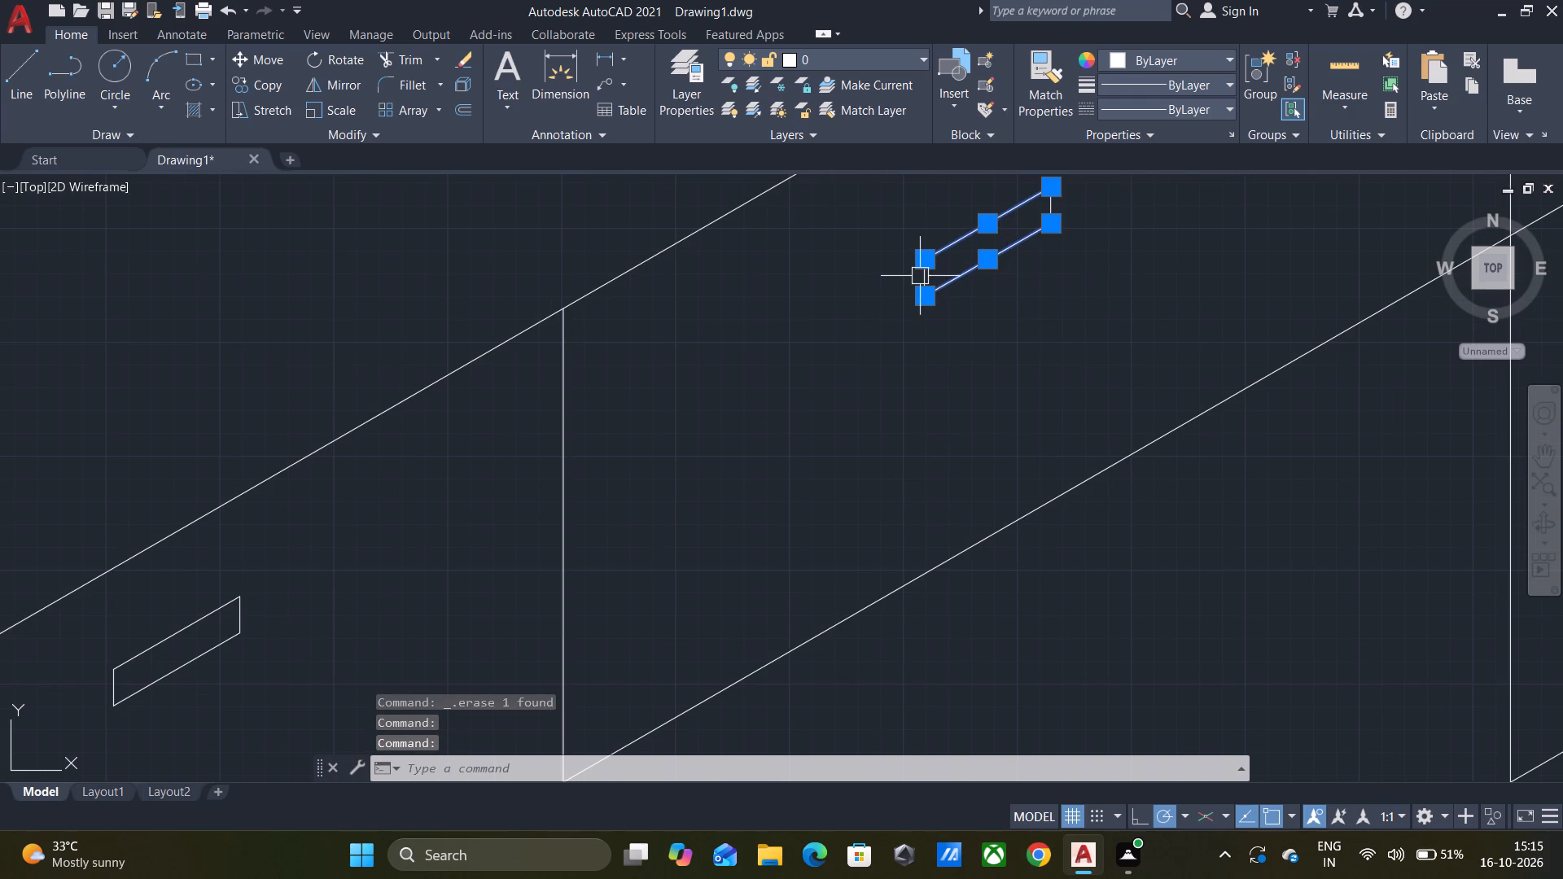
{"action": "scroll", "coordinate": [926, 274], "scroll_direction": "up", "scroll_amount": 3}
{"action": "left_click", "coordinate": [908, 279]}
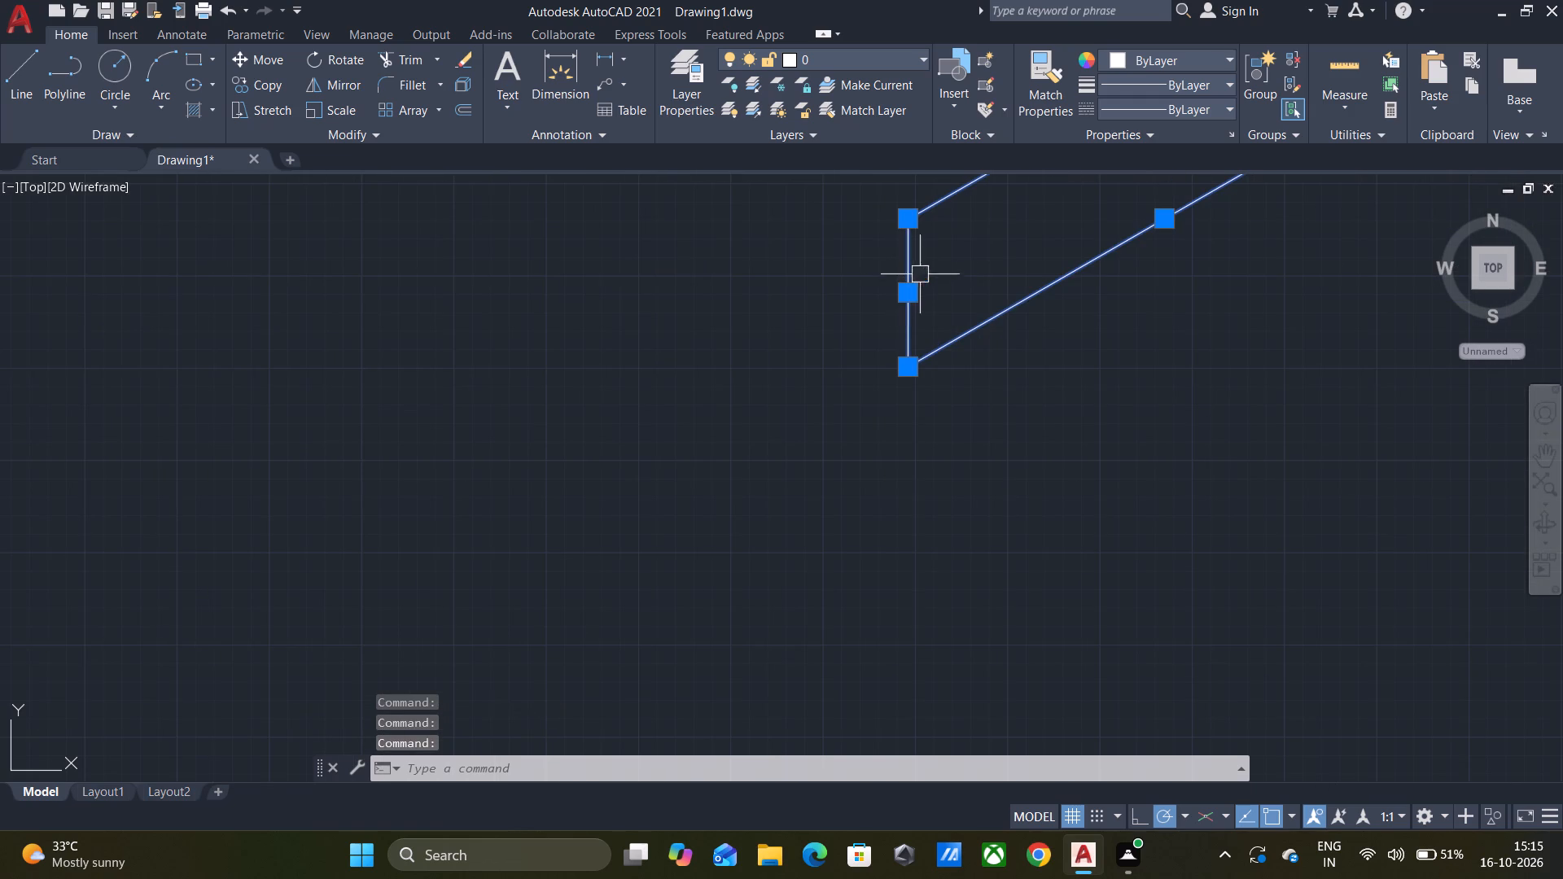
{"action": "scroll", "coordinate": [922, 273], "scroll_direction": "down", "scroll_amount": 2}
{"action": "middle_click_drag", "start_coordinate": [1088, 218], "coordinate": [1066, 337]}
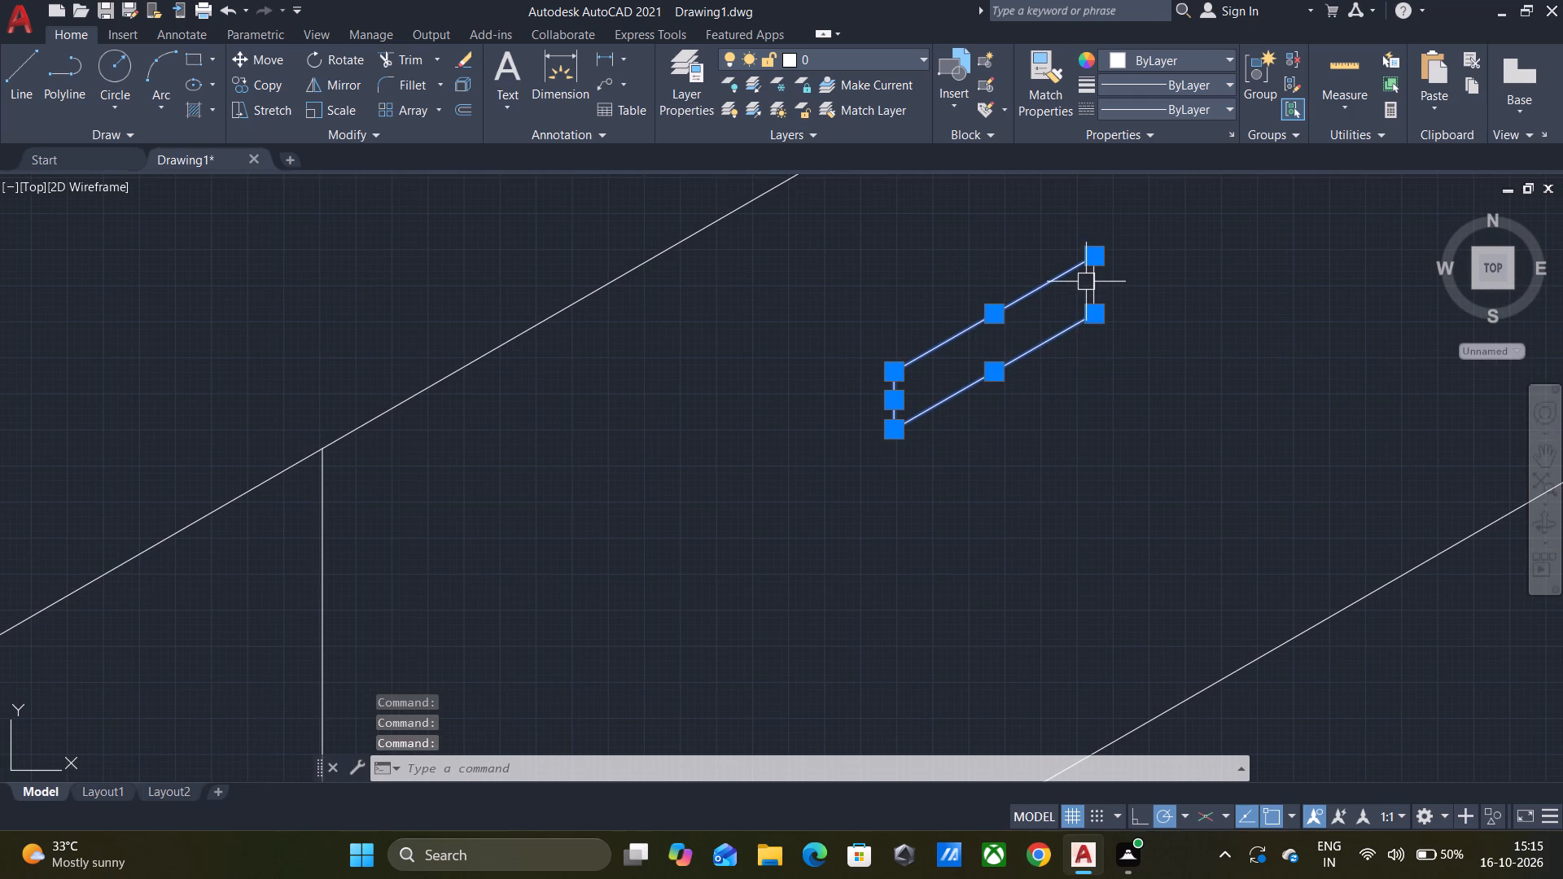
{"action": "left_click", "coordinate": [1092, 291]}
{"action": "key", "text": "Delete"}
Trim away the line separating the middle and bottom bands between the second panel's two dividers.
{"action": "scroll", "coordinate": [1223, 321], "scroll_direction": "down", "scroll_amount": 2}
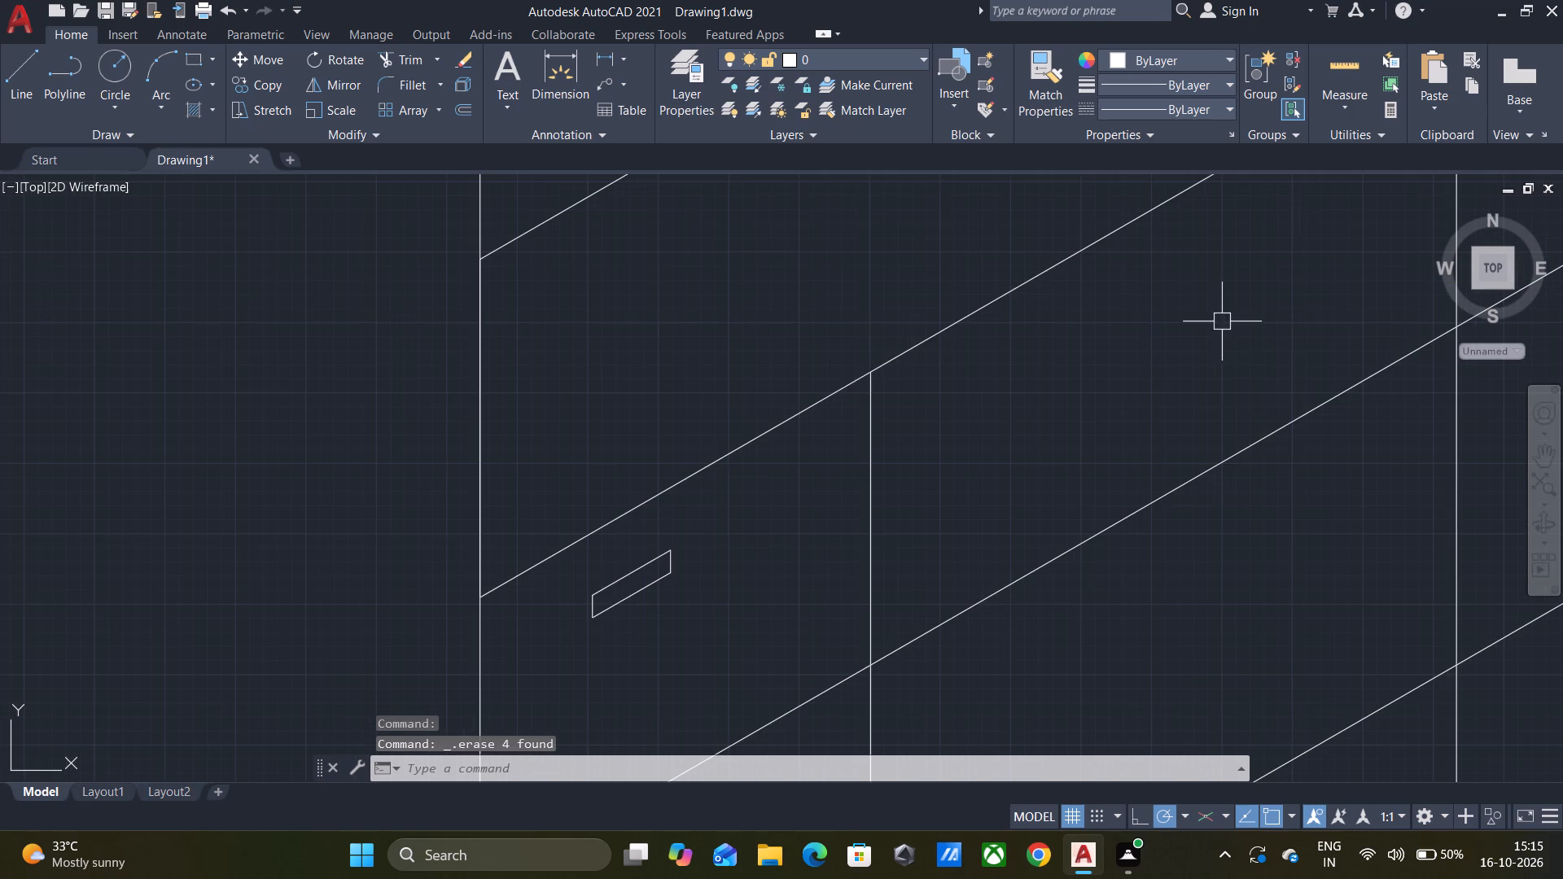
{"action": "scroll", "coordinate": [1223, 470], "scroll_direction": "down", "scroll_amount": 2}
{"action": "middle_click_drag", "start_coordinate": [1271, 521], "coordinate": [1238, 446]}
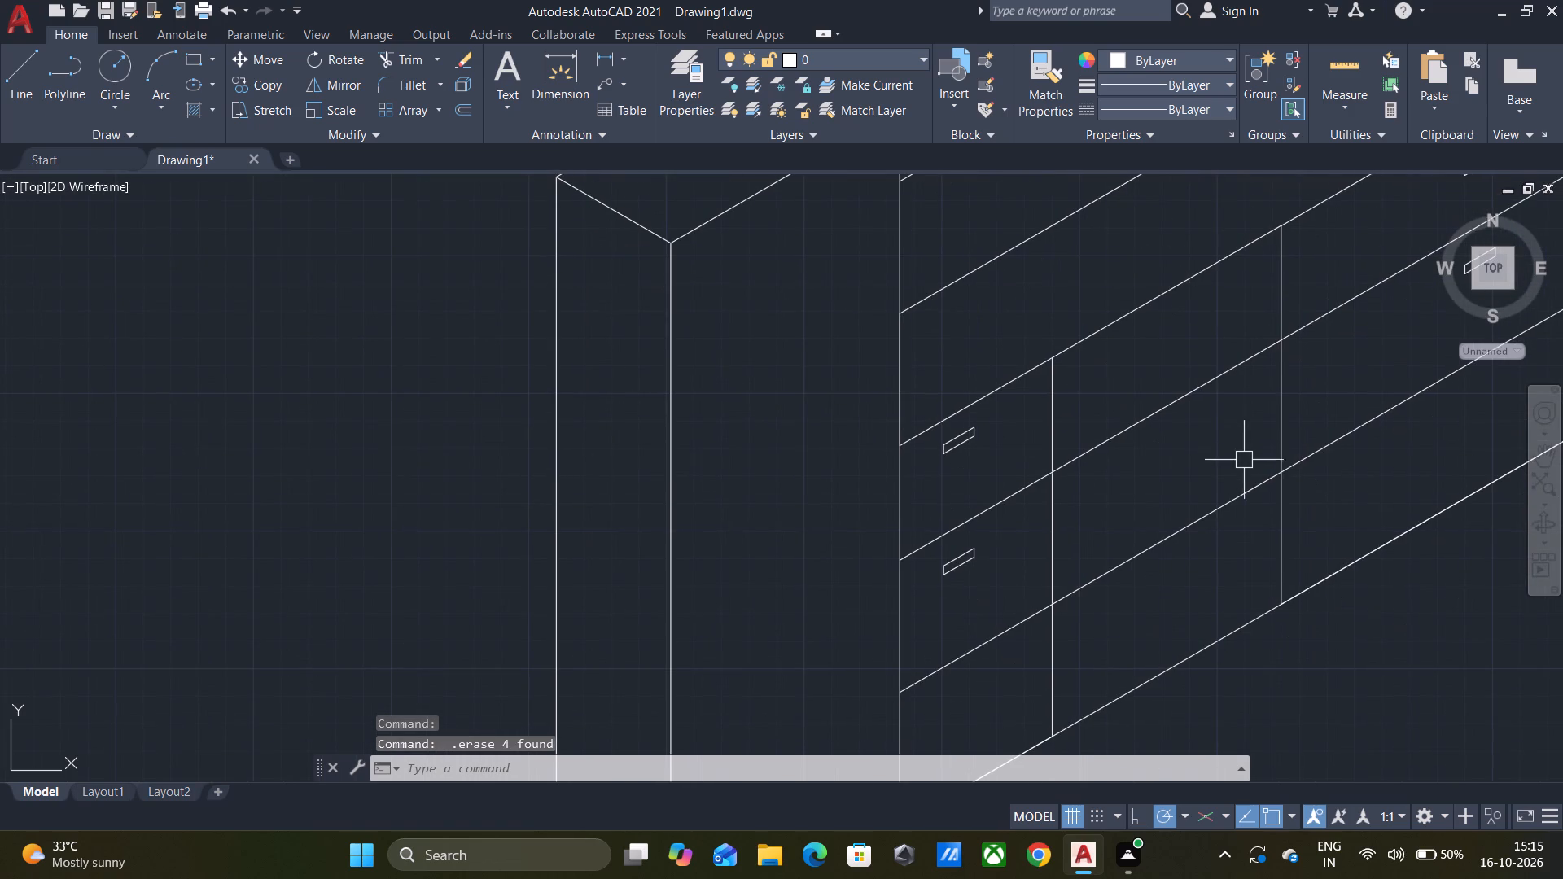
{"action": "middle_click_drag", "start_coordinate": [1209, 541], "coordinate": [1174, 457]}
{"action": "key", "text": "Escape"}
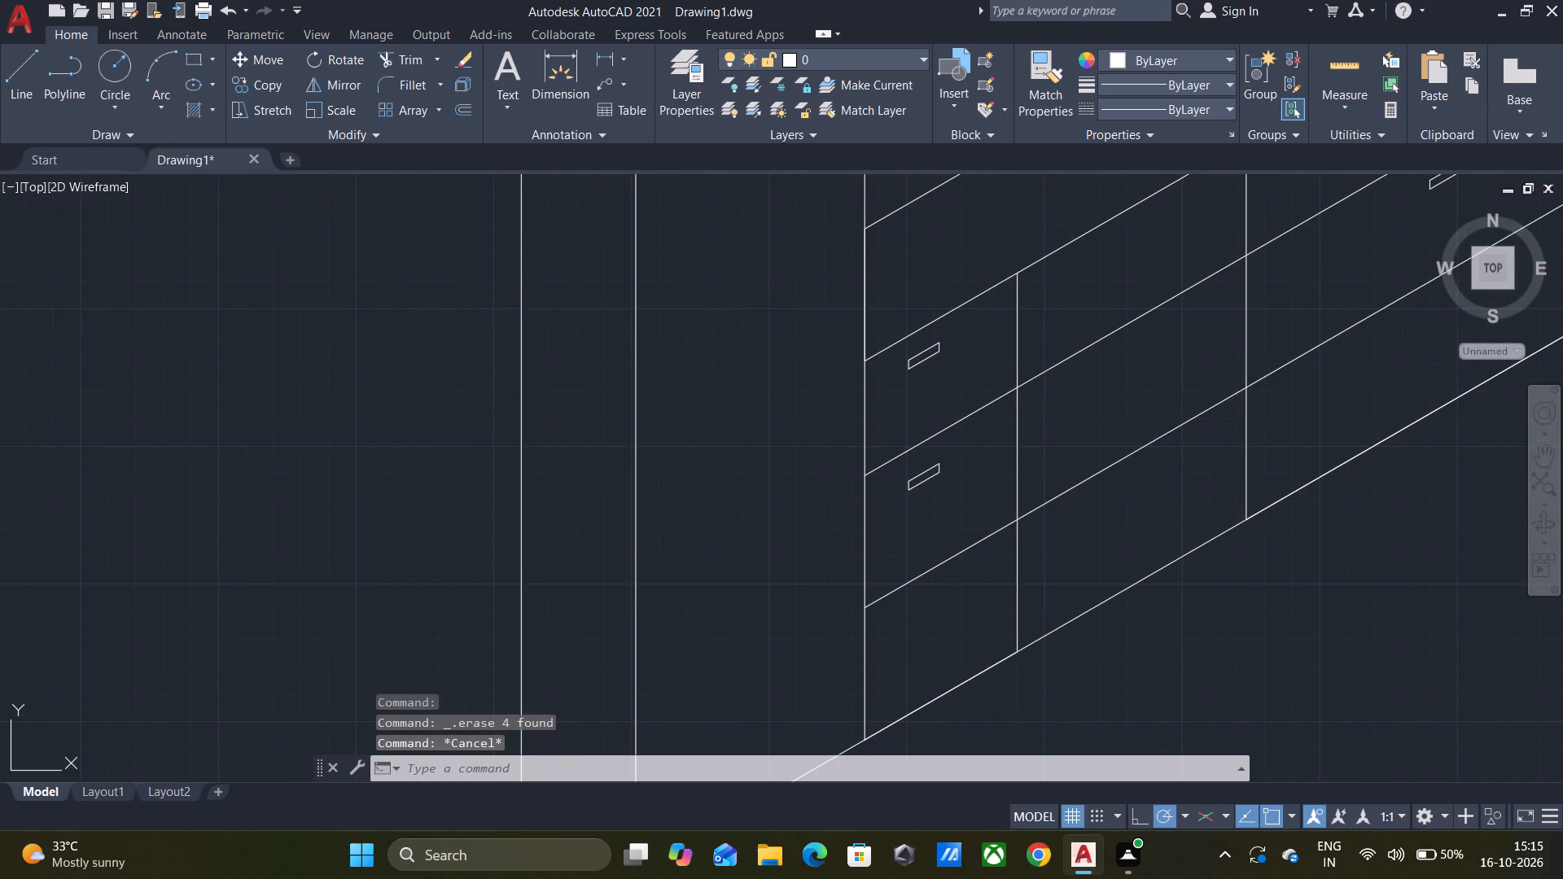
{"action": "left_click", "coordinate": [1157, 435]}
{"action": "key", "text": "Escape"}
{"action": "type", "text": "TR"}
{"action": "key", "text": "Return"}
{"action": "key", "text": "Return"}
{"action": "left_click", "coordinate": [1131, 447]}
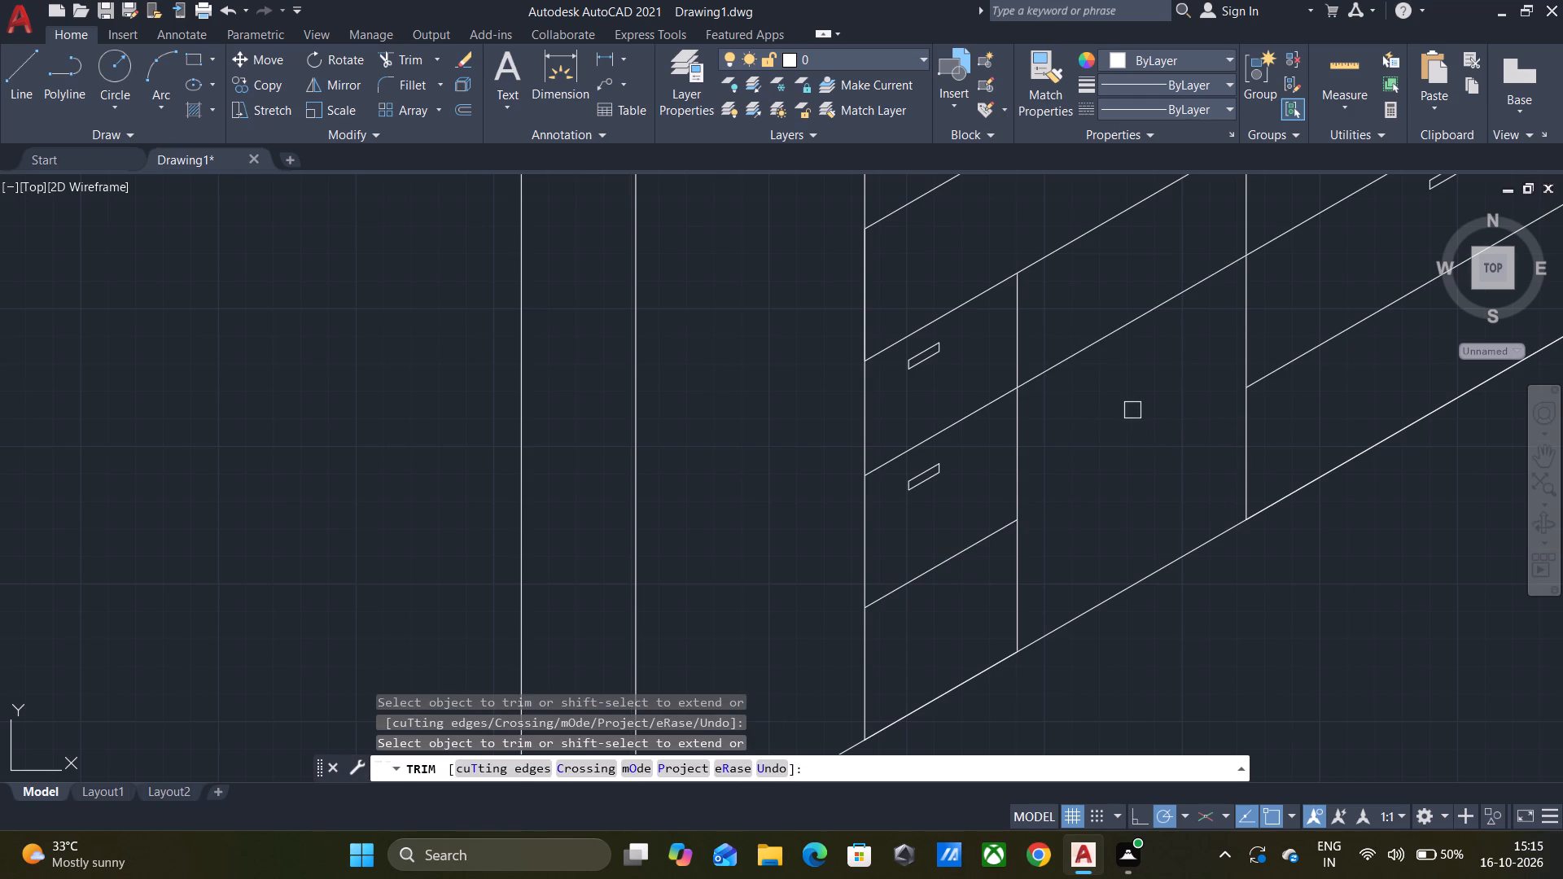
{"action": "scroll", "coordinate": [1132, 410], "scroll_direction": "down", "scroll_amount": 2}
{"action": "key", "text": "Escape"}
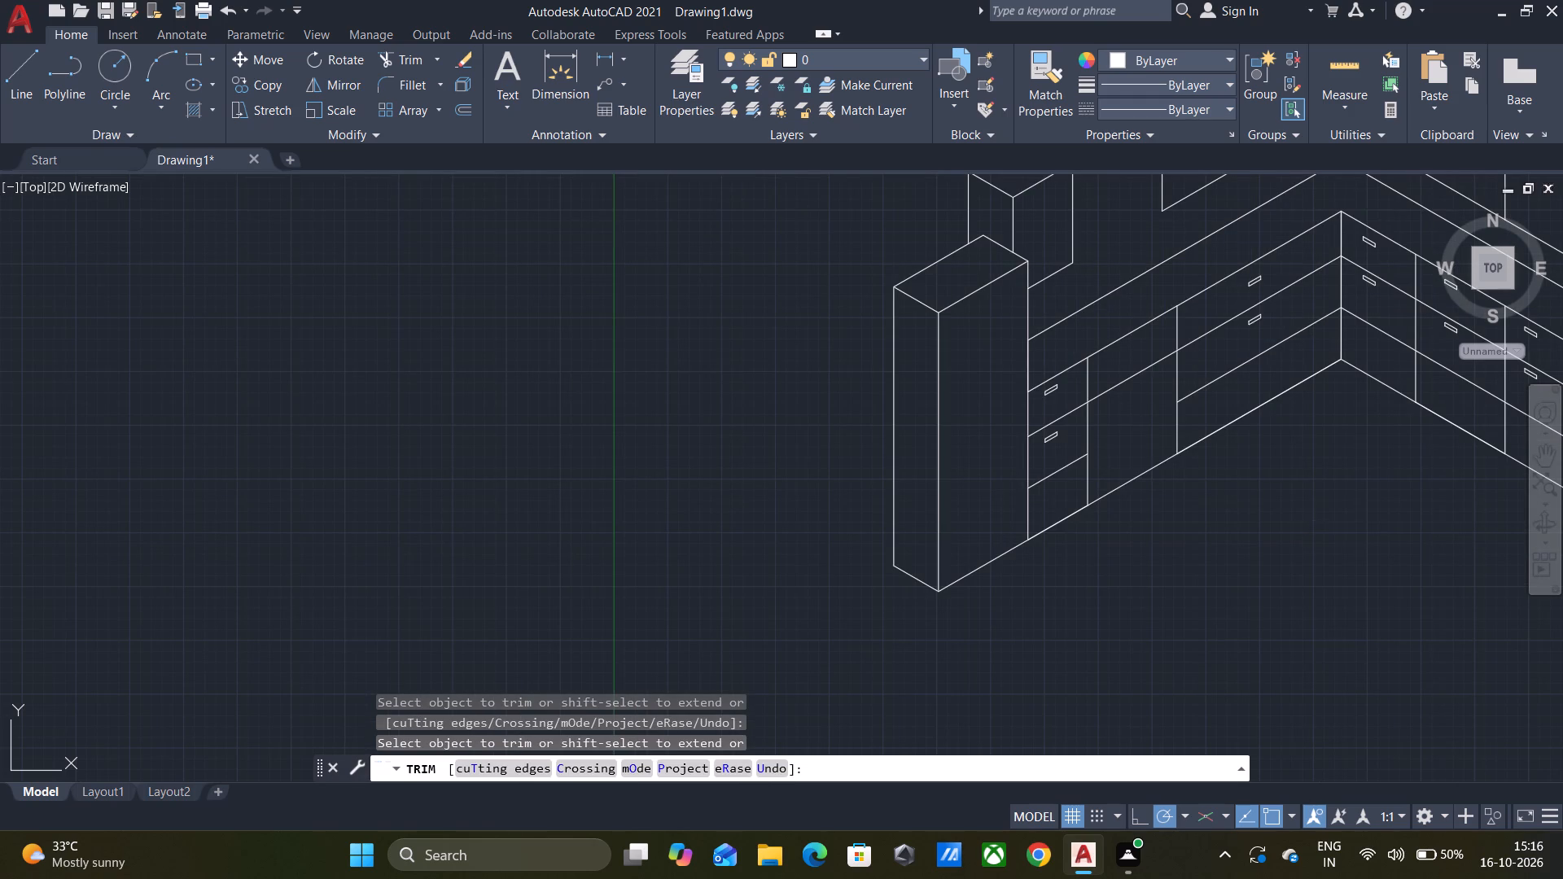
Examine the whole figure and the lower row's panel divisions and handles.
{"action": "scroll", "coordinate": [1321, 527], "scroll_direction": "down", "scroll_amount": 1}
{"action": "middle_click_drag", "start_coordinate": [1342, 576], "coordinate": [1236, 509]}
{"action": "scroll", "coordinate": [1240, 514], "scroll_direction": "down", "scroll_amount": 1}
{"action": "middle_click_drag", "start_coordinate": [1240, 514], "coordinate": [1221, 527]}
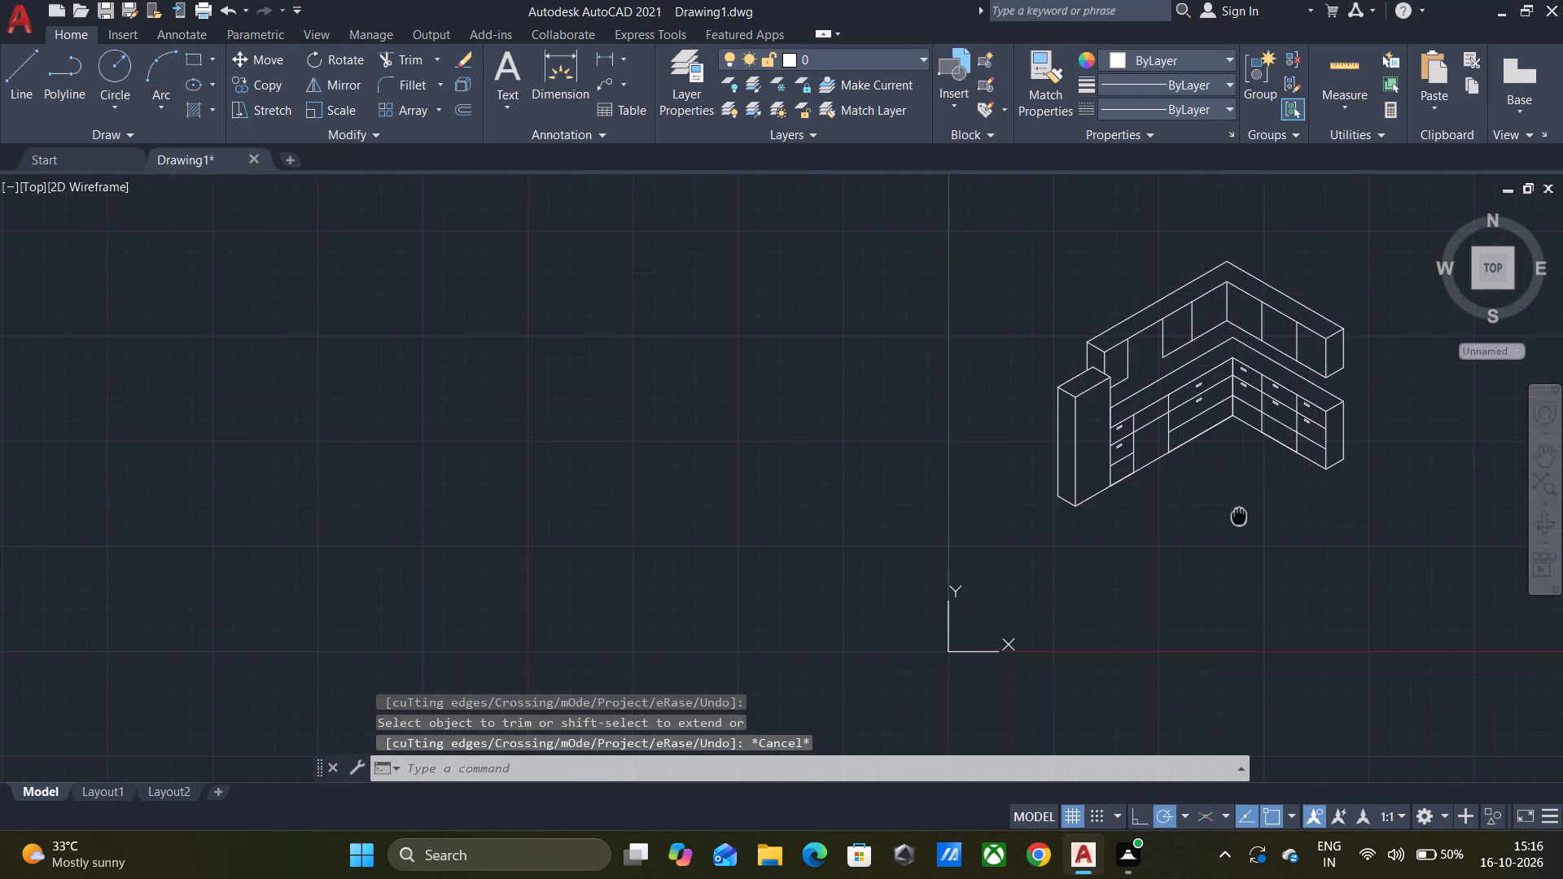
{"action": "middle_click_drag", "start_coordinate": [1221, 527], "coordinate": [1191, 556]}
{"action": "scroll", "coordinate": [1201, 531], "scroll_direction": "up", "scroll_amount": 1}
{"action": "middle_click_drag", "start_coordinate": [1201, 529], "coordinate": [1192, 568]}
{"action": "scroll", "coordinate": [1192, 568], "scroll_direction": "up", "scroll_amount": 1}
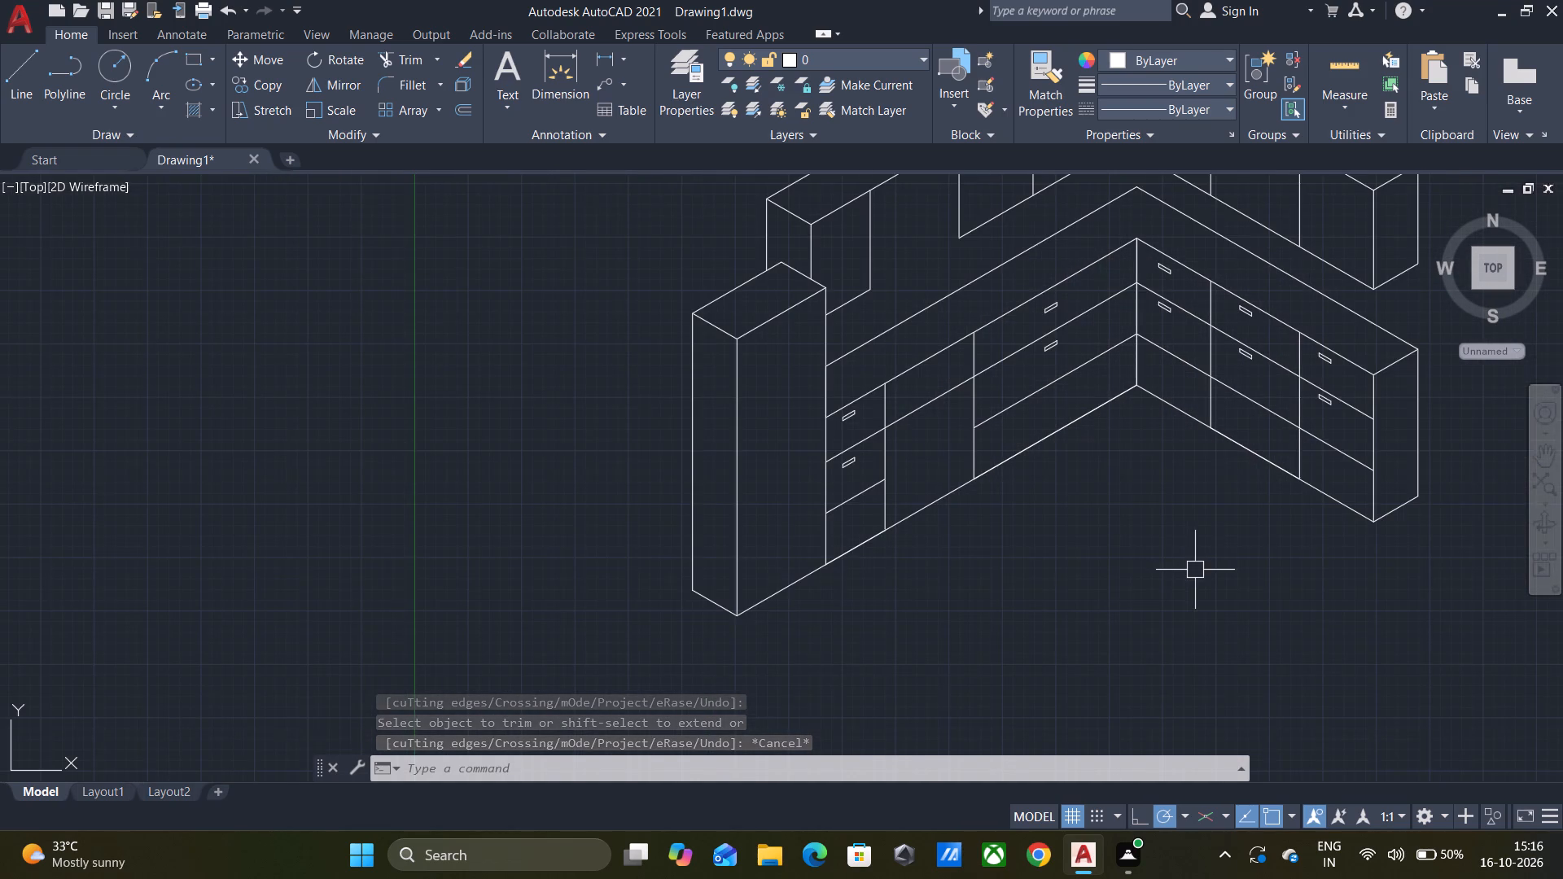
{"action": "middle_click_drag", "start_coordinate": [1200, 574], "coordinate": [1193, 656]}
{"action": "scroll", "coordinate": [1193, 654], "scroll_direction": "down", "scroll_amount": 1}
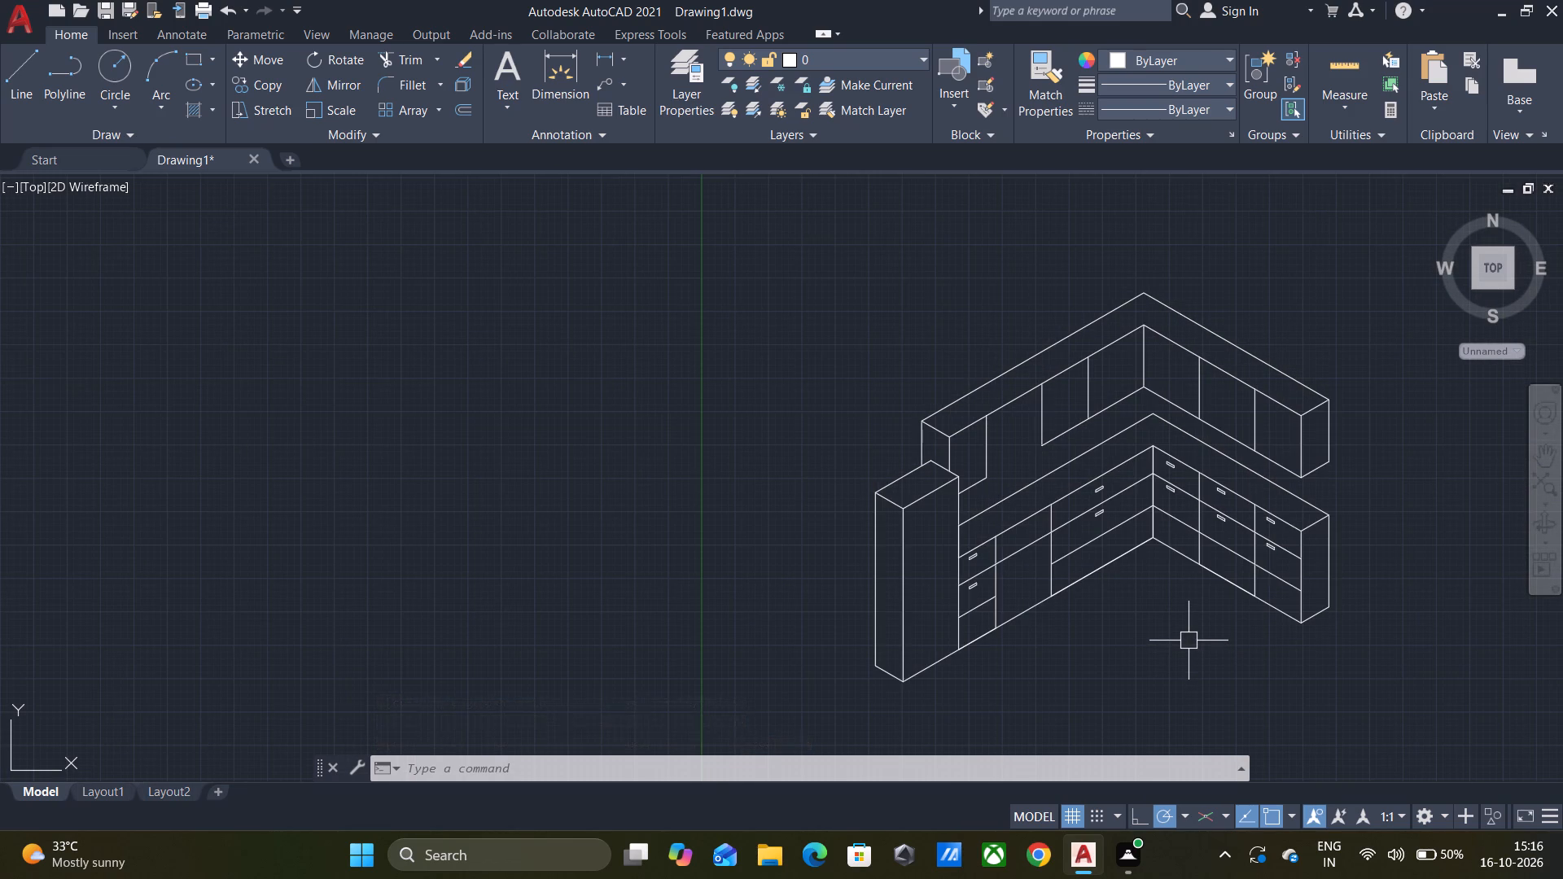
Draw an 80 × 20 mm handle with lines at 30° near the bottom of the upper row's first panel, beside the tall block.
{"action": "scroll", "coordinate": [1019, 455], "scroll_direction": "up", "scroll_amount": 1}
{"action": "middle_click_drag", "start_coordinate": [1019, 455], "coordinate": [1031, 410]}
{"action": "scroll", "coordinate": [958, 444], "scroll_direction": "up", "scroll_amount": 2}
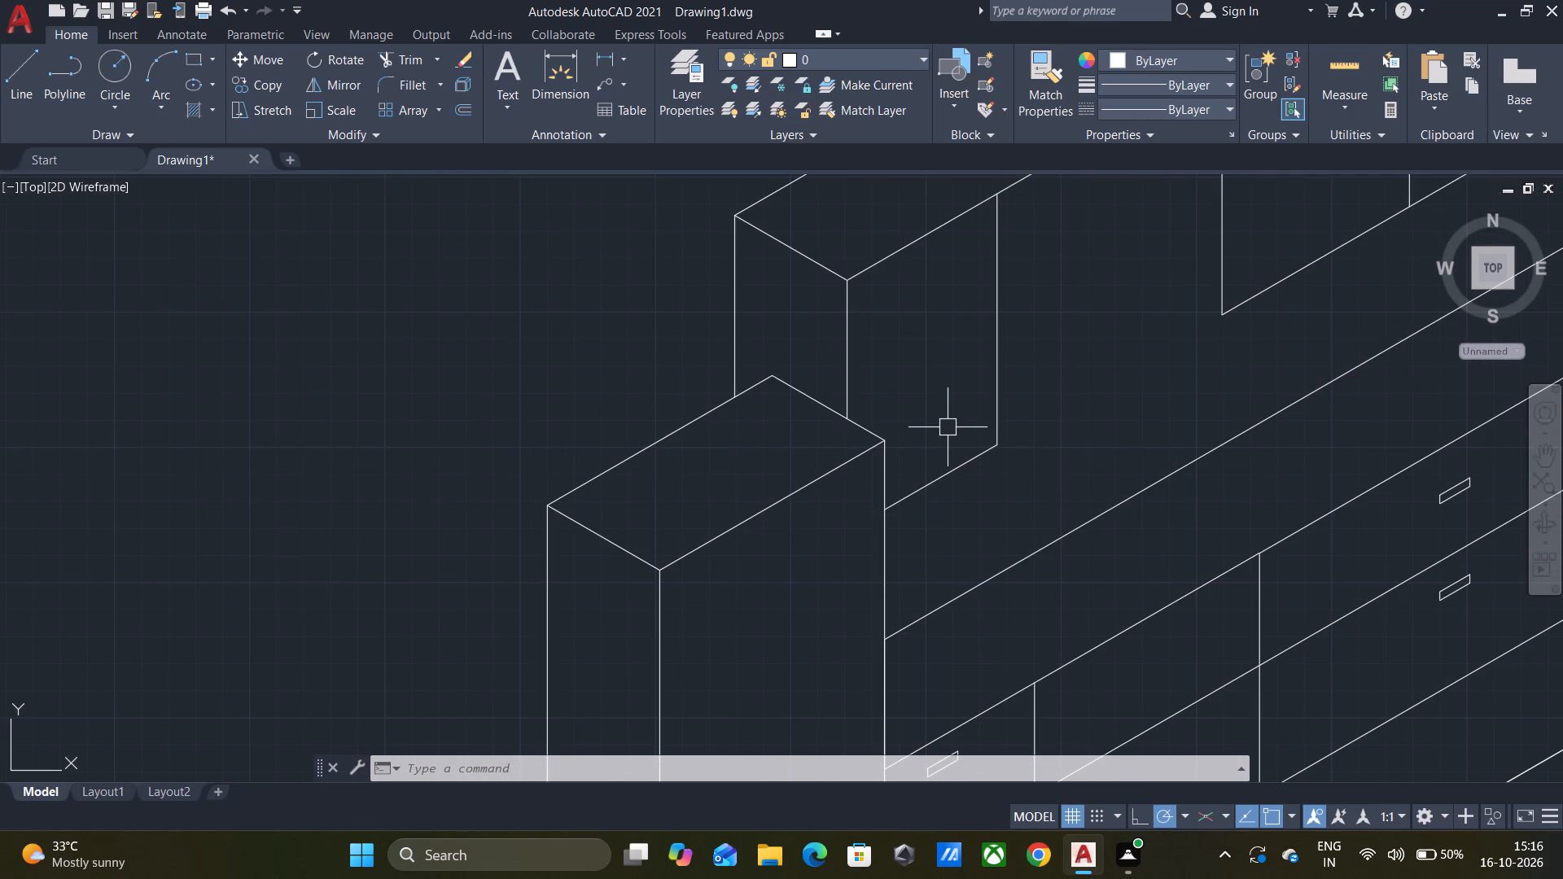
{"action": "key", "text": "l"}
{"action": "key", "text": "Return"}
{"action": "scroll", "coordinate": [911, 463], "scroll_direction": "up", "scroll_amount": 3}
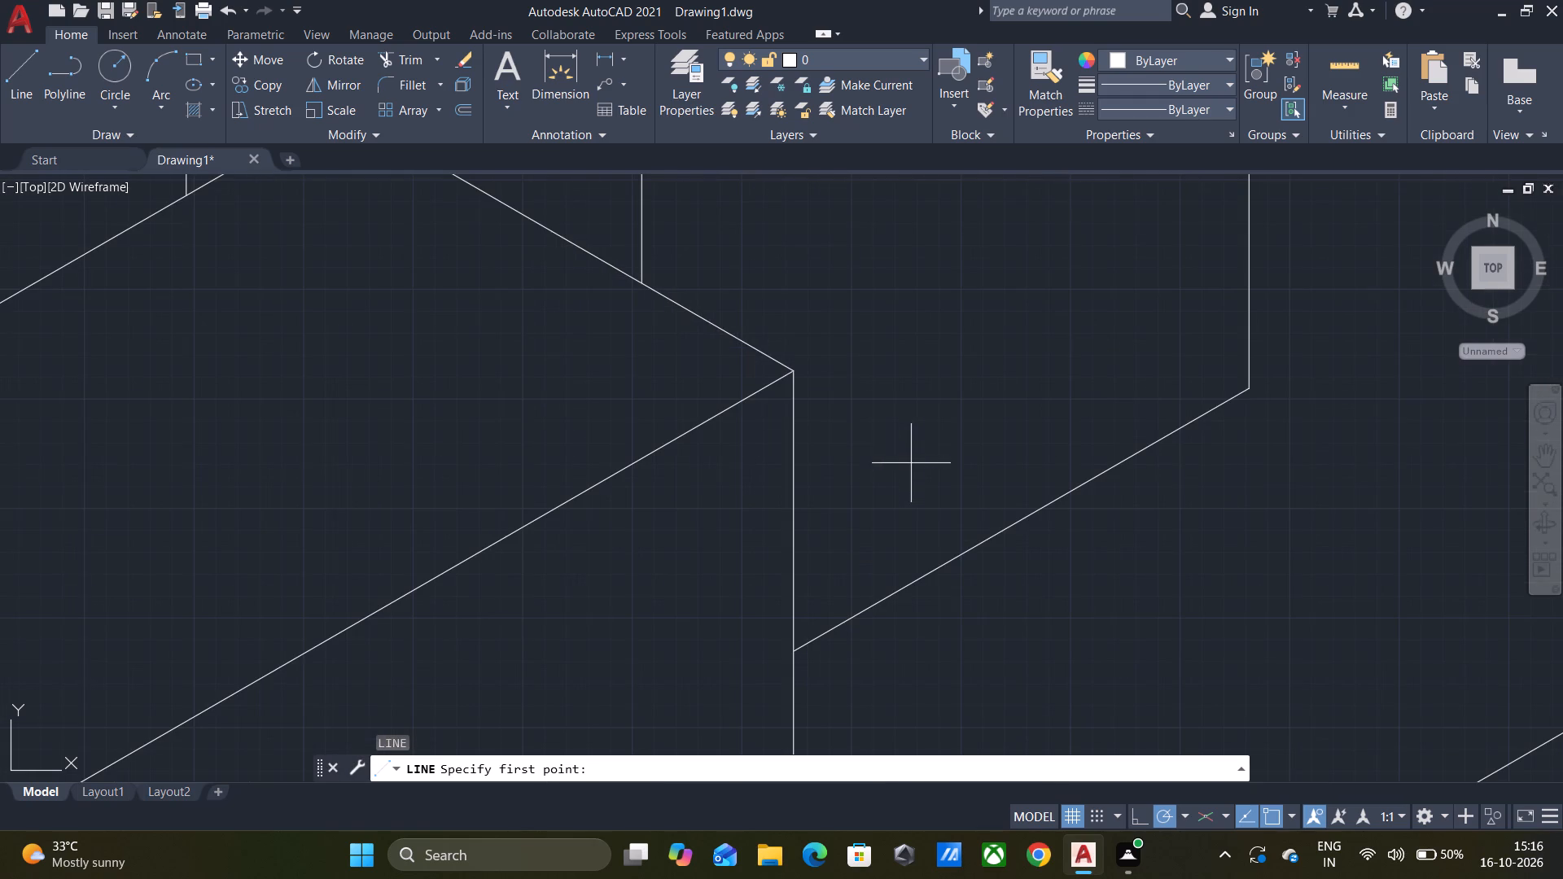
{"action": "left_click", "coordinate": [891, 424]}
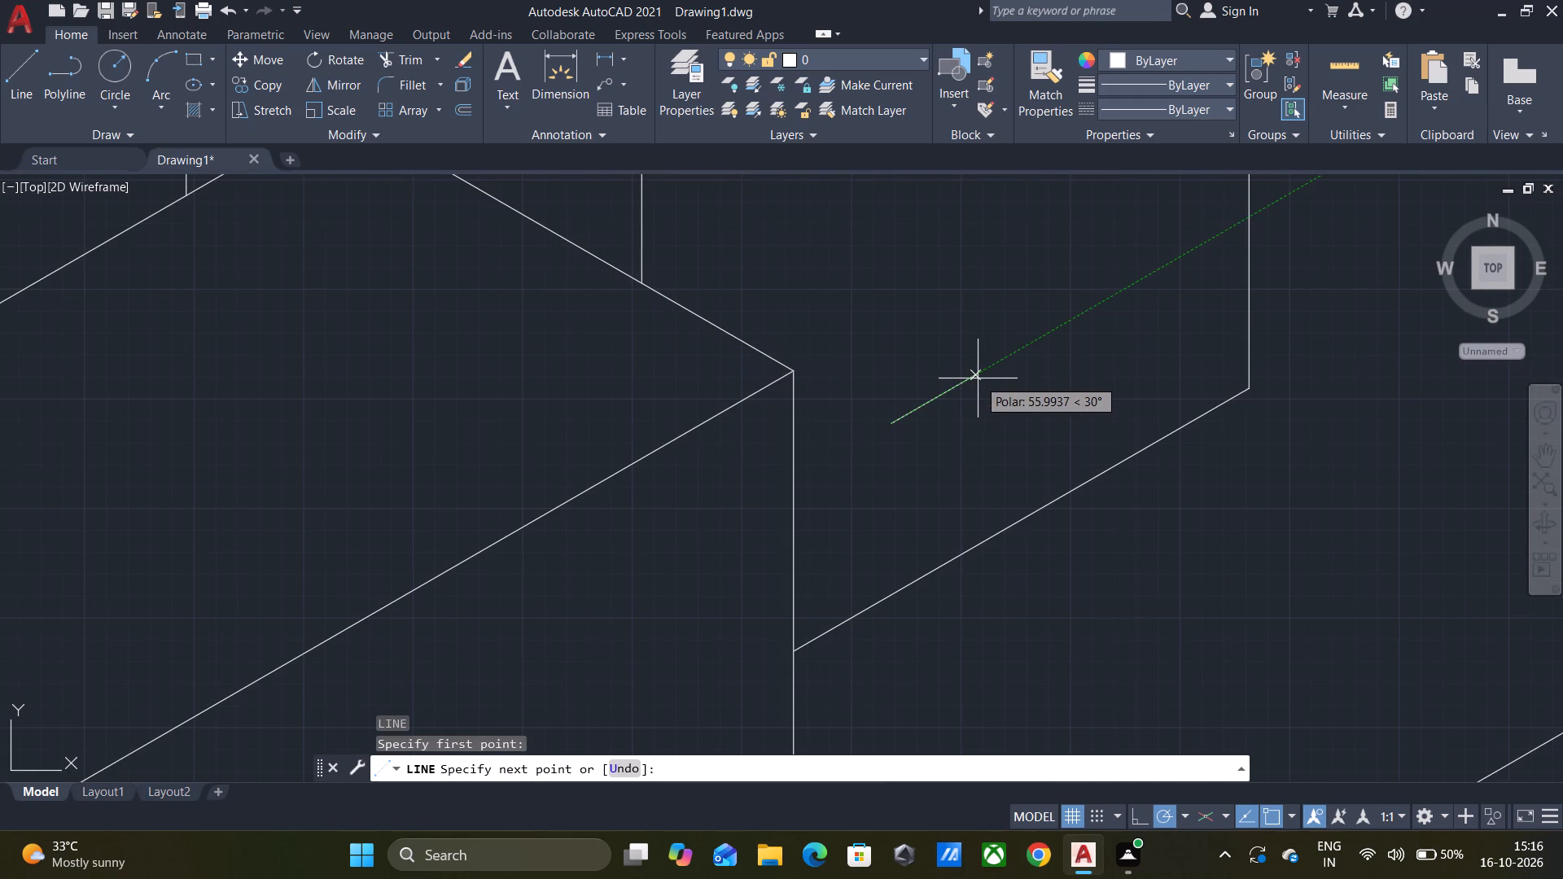
{"action": "type", "text": "80"}
{"action": "key", "text": "Return"}
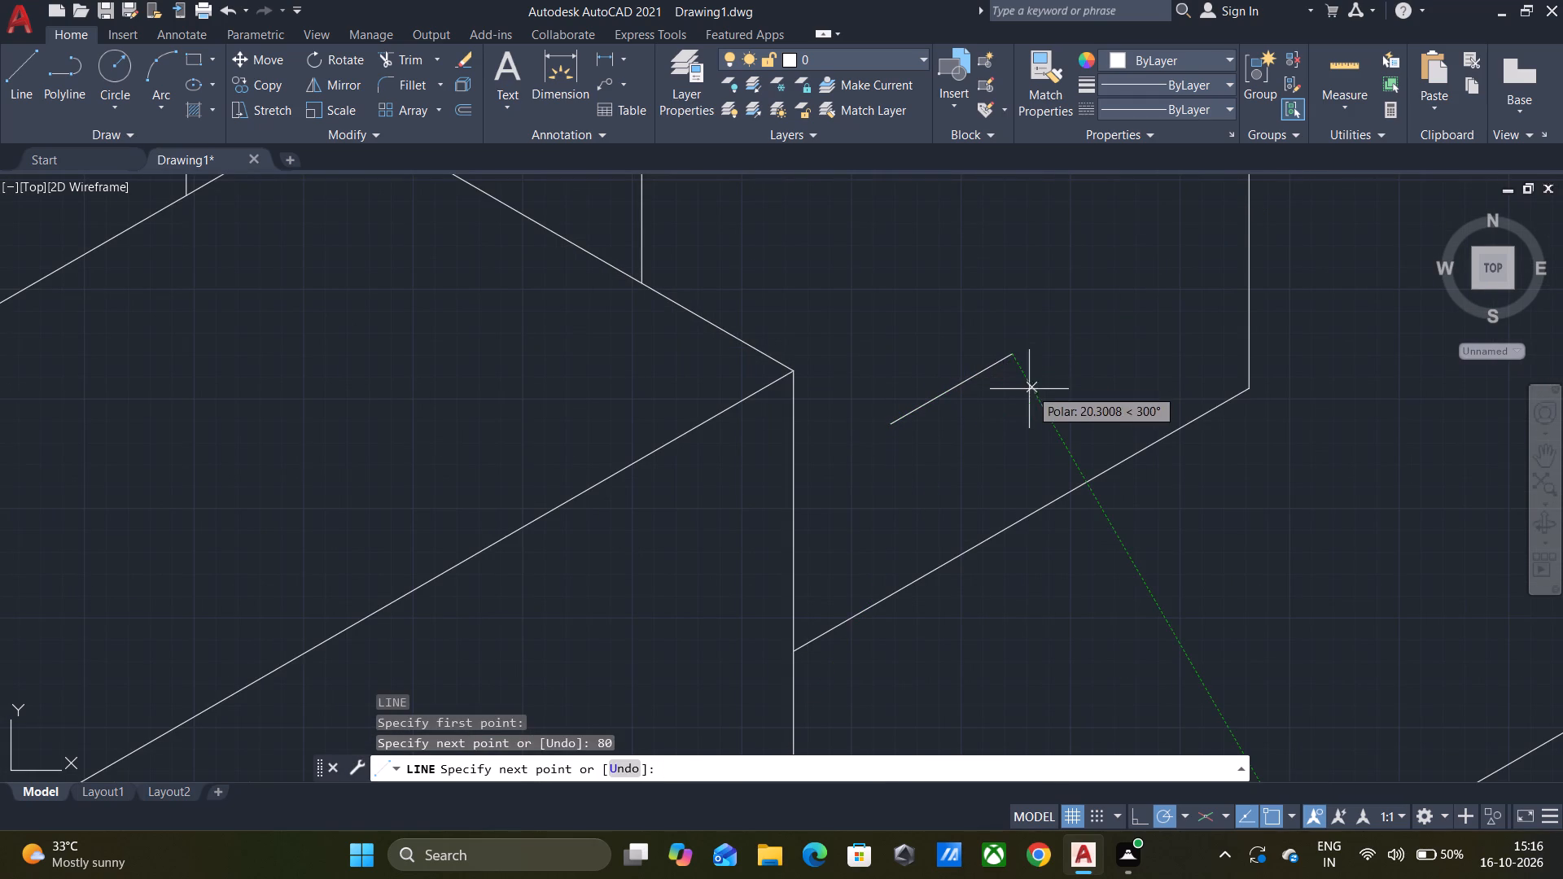
{"action": "type", "text": "20"}
{"action": "key", "text": "Return"}
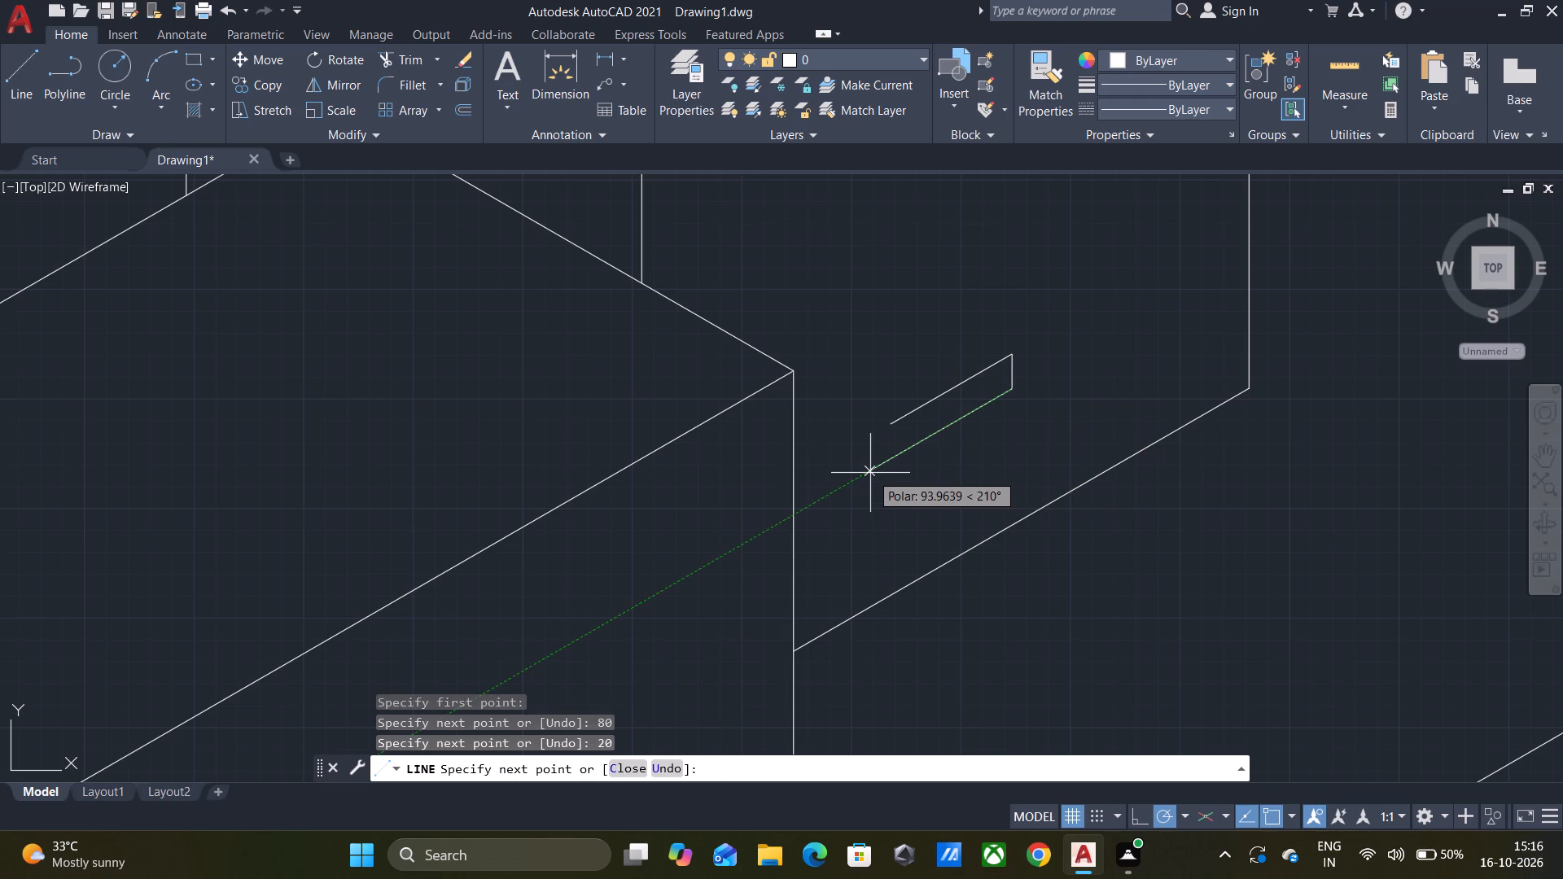
{"action": "type", "text": "80"}
{"action": "key", "text": "Return"}
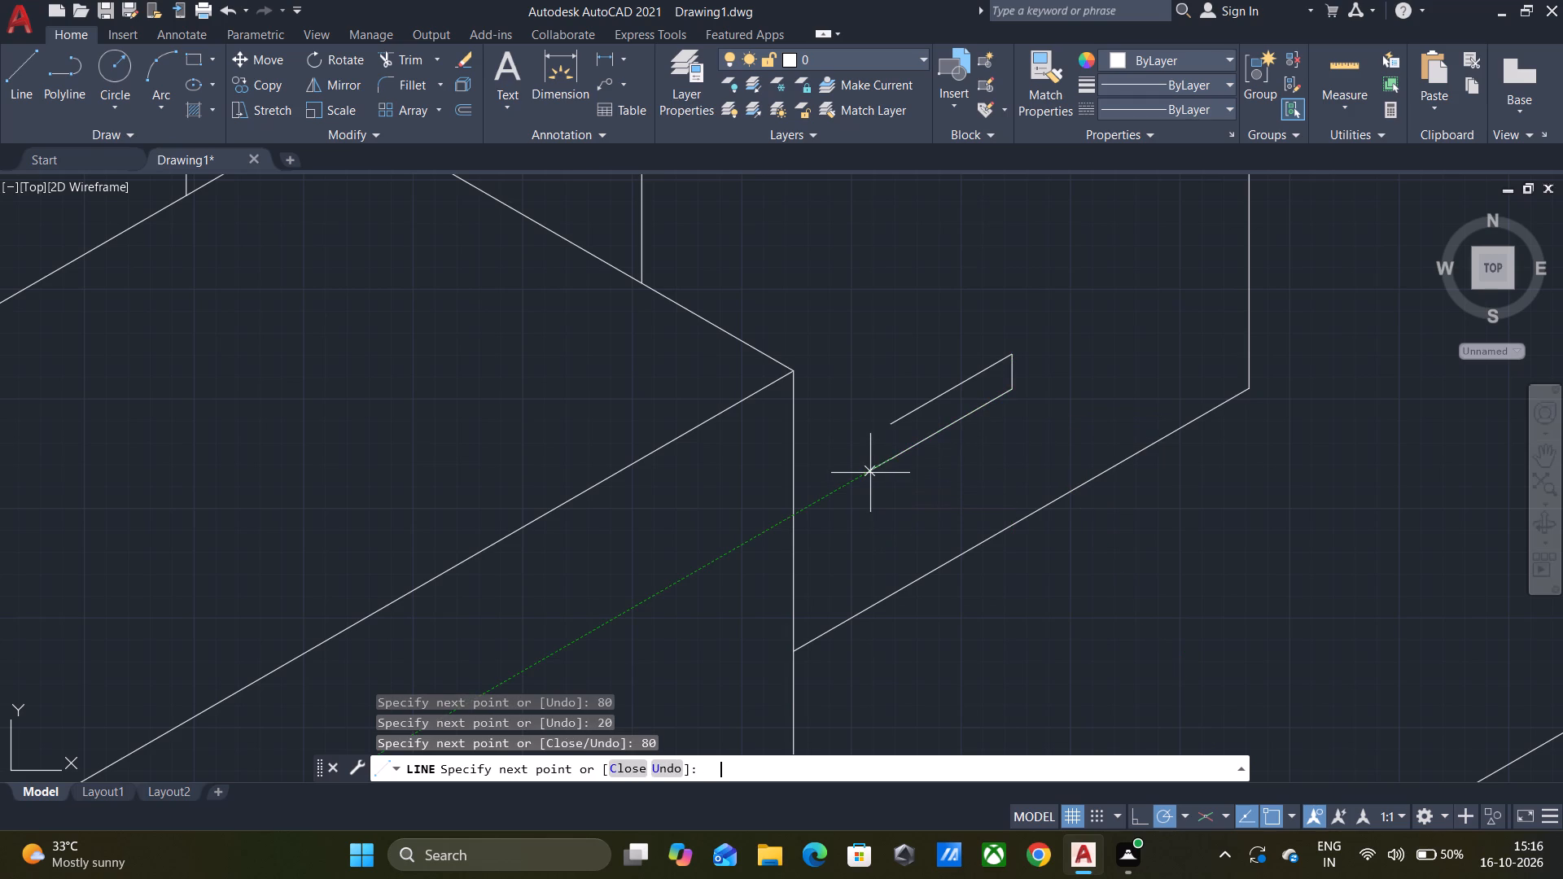
{"action": "type", "text": "20"}
{"action": "key", "text": "Return"}
{"action": "key", "text": "Escape"}
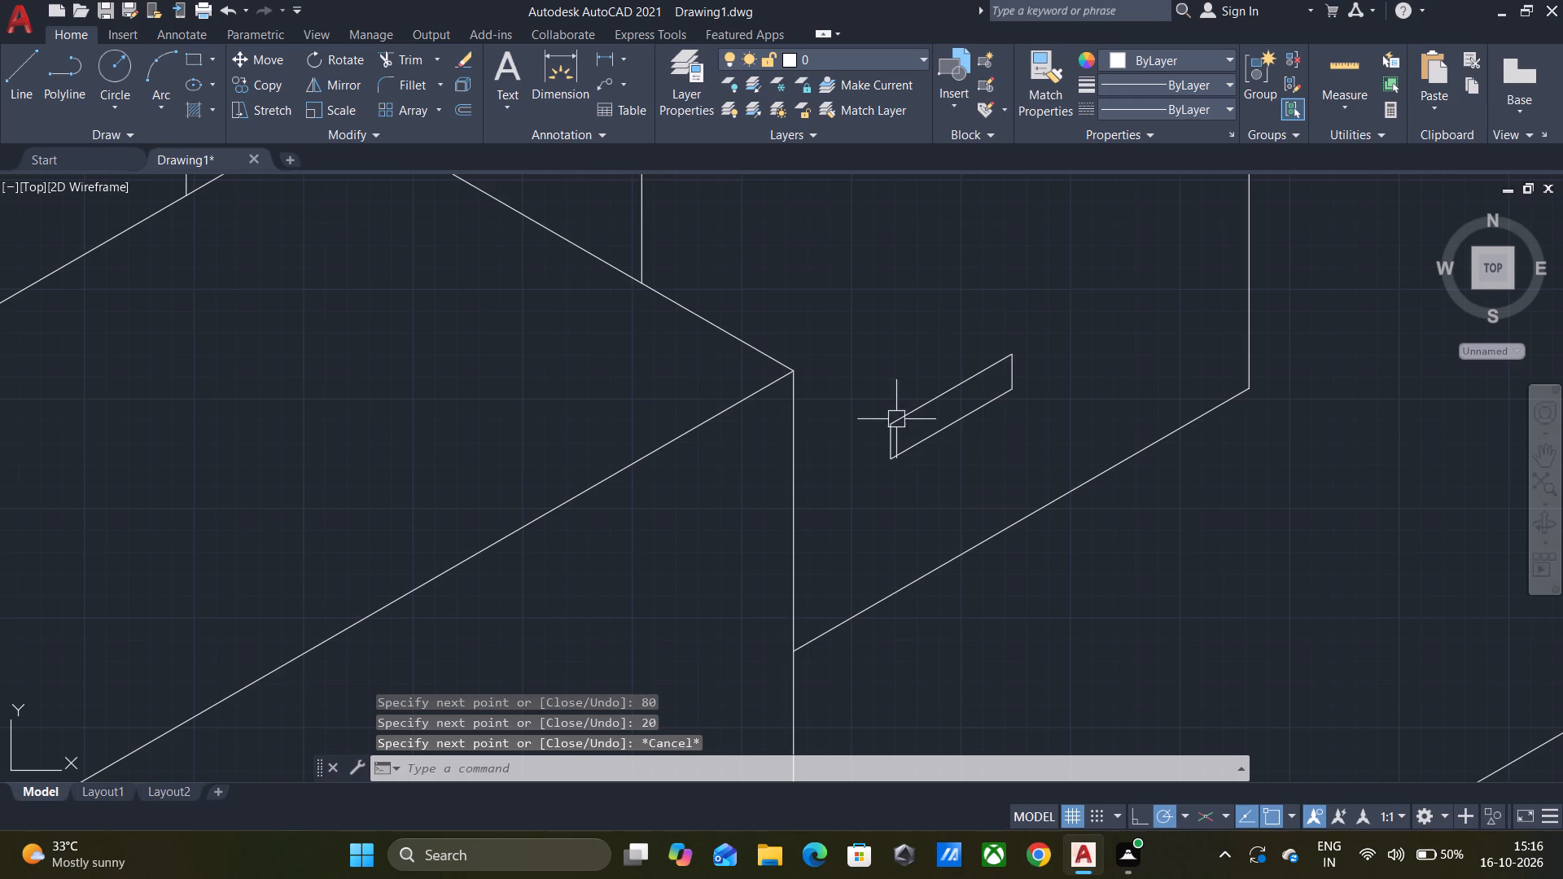
Copy the handle along 30° into the upper row's two panels before the inner corner, about 1057 mm and 1617 mm away.
{"action": "left_click", "coordinate": [864, 401]}
{"action": "left_click", "coordinate": [1111, 341]}
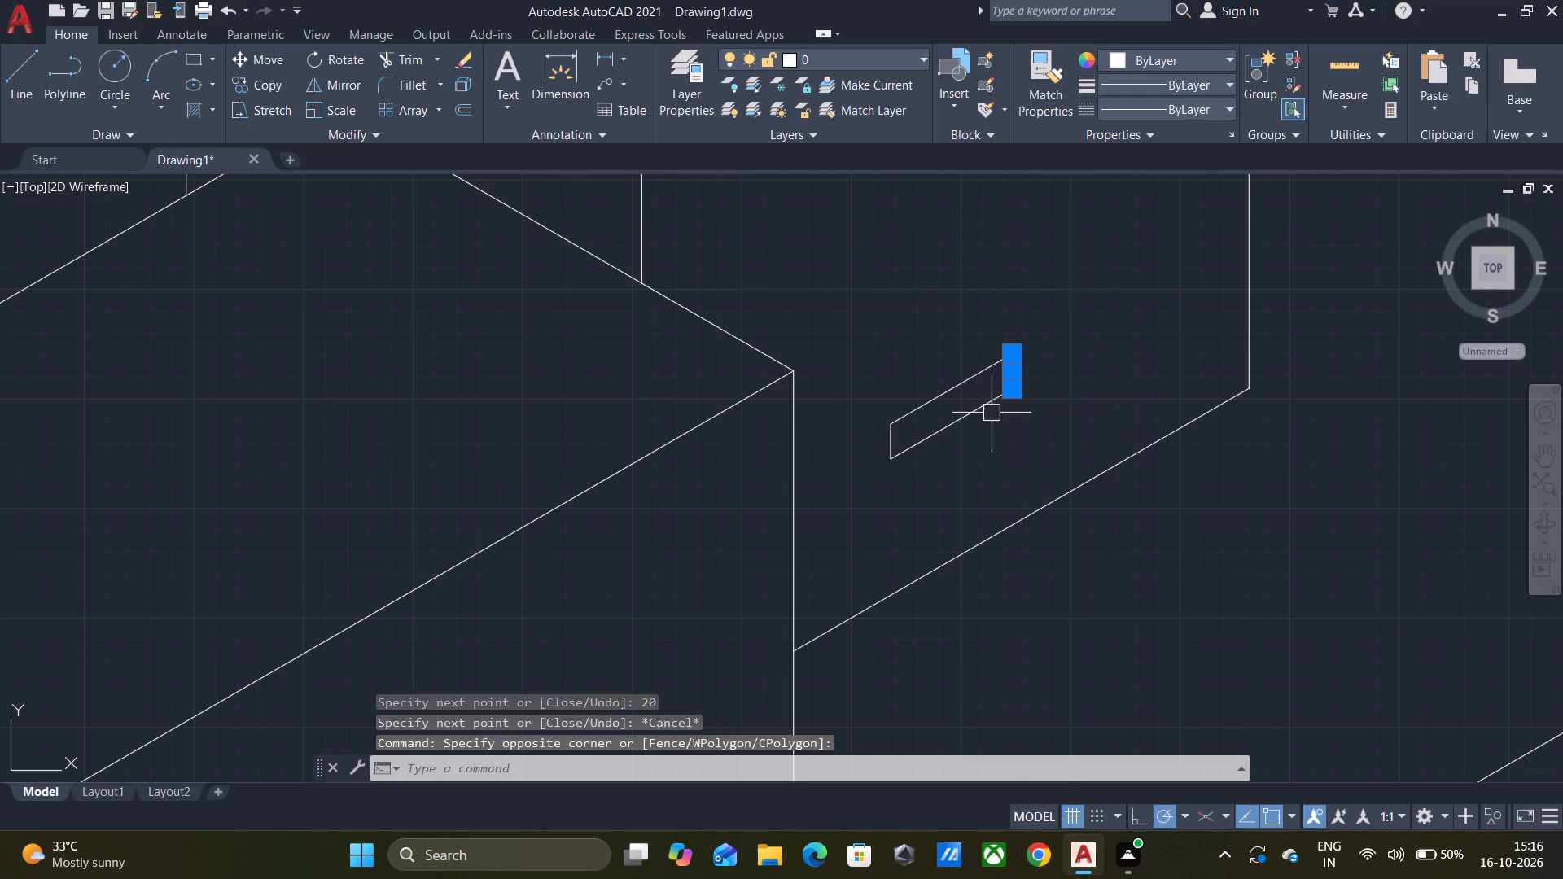
{"action": "left_click", "coordinate": [952, 388]}
{"action": "left_click", "coordinate": [889, 449]}
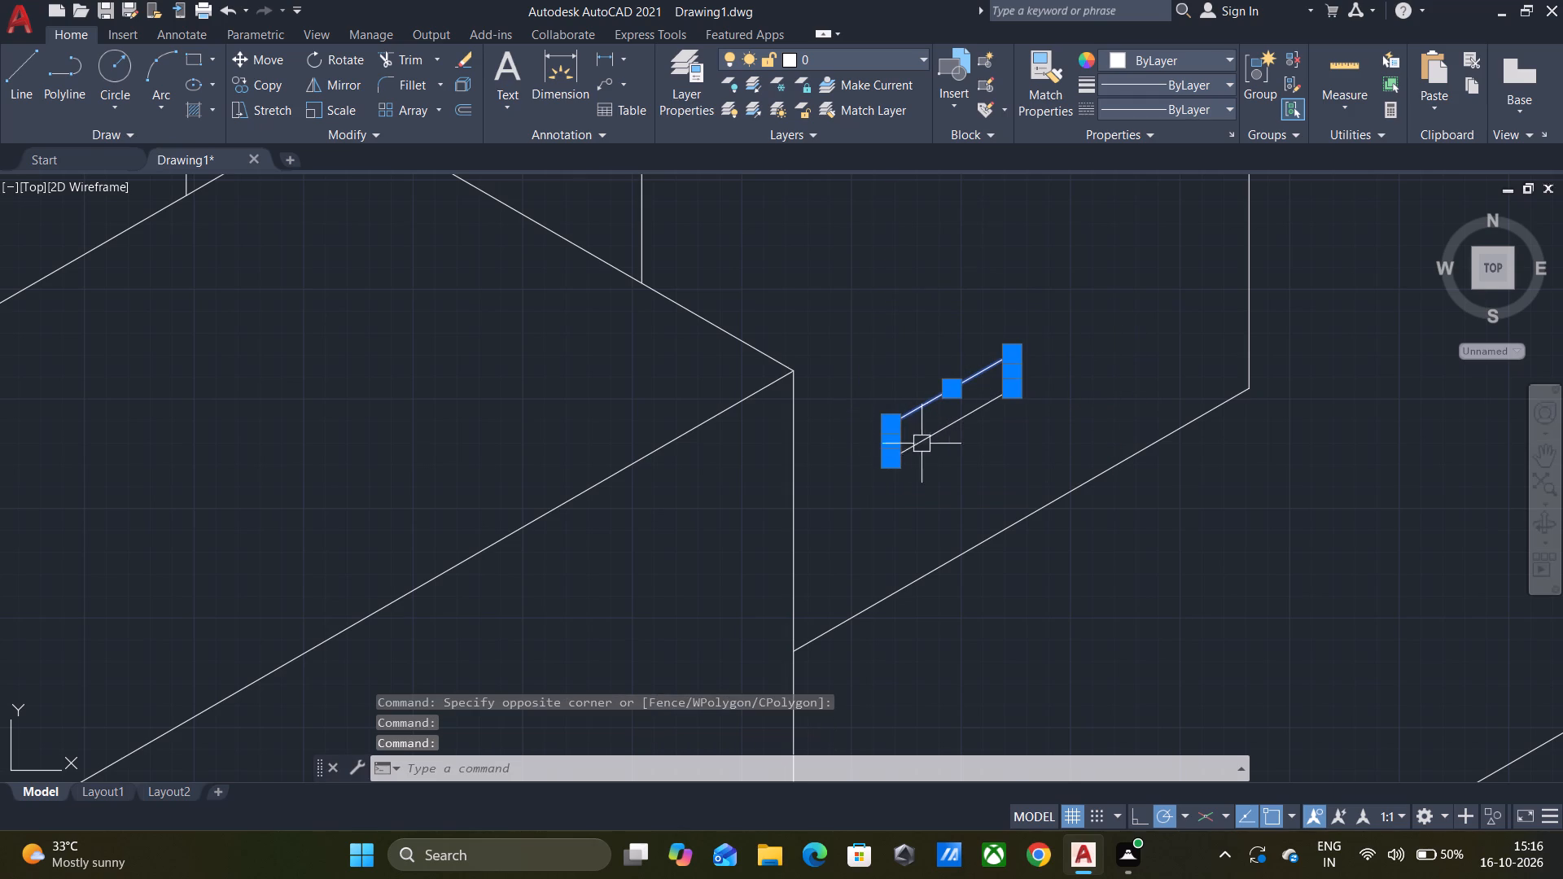
{"action": "left_click", "coordinate": [939, 434]}
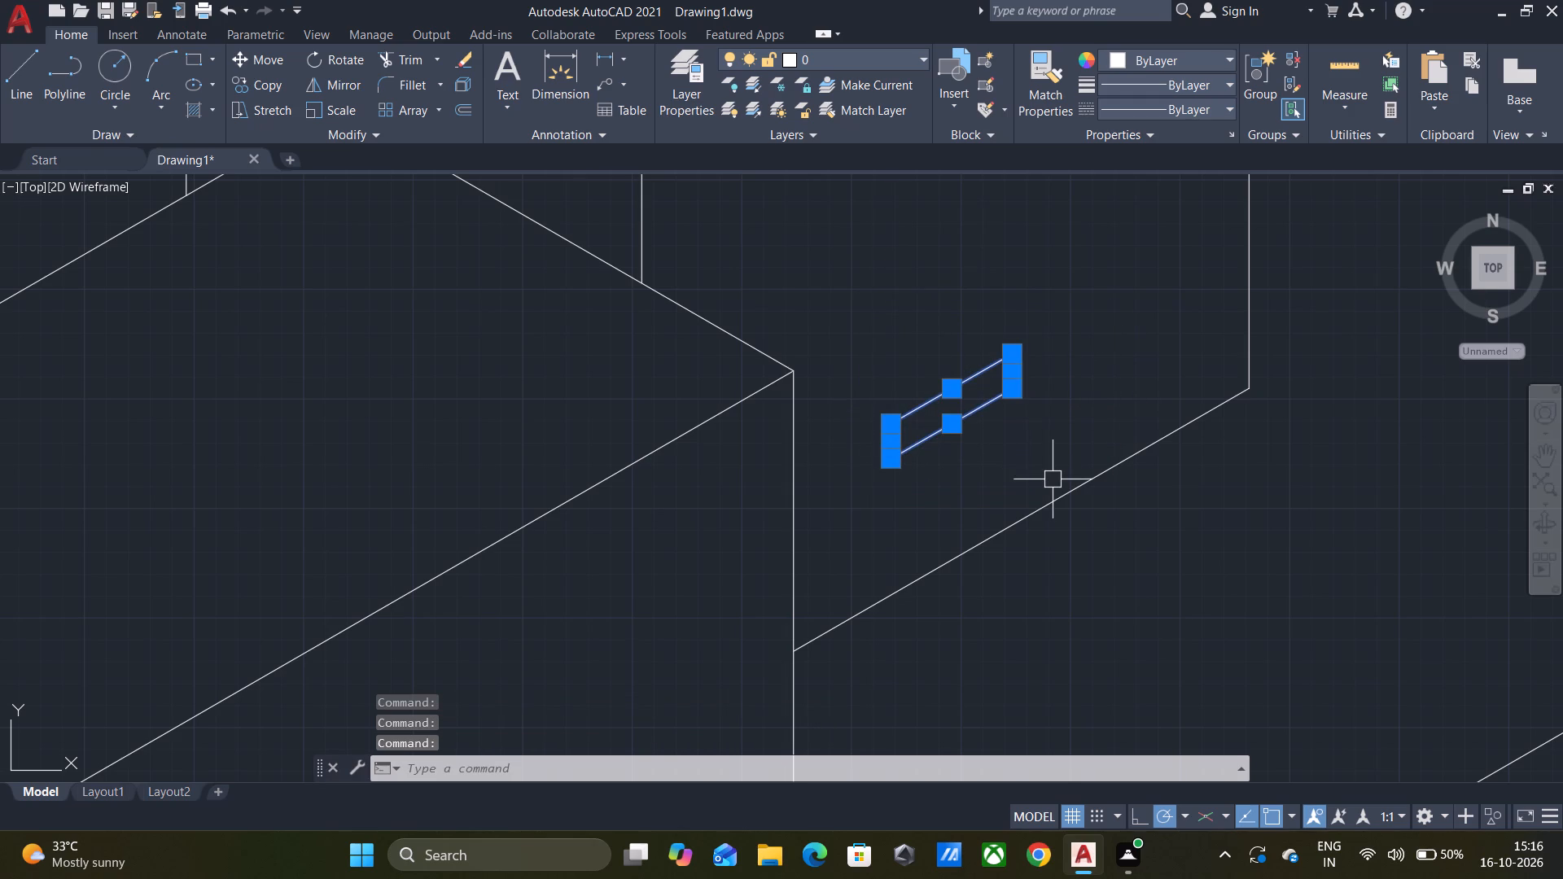
{"action": "key", "text": "c"}
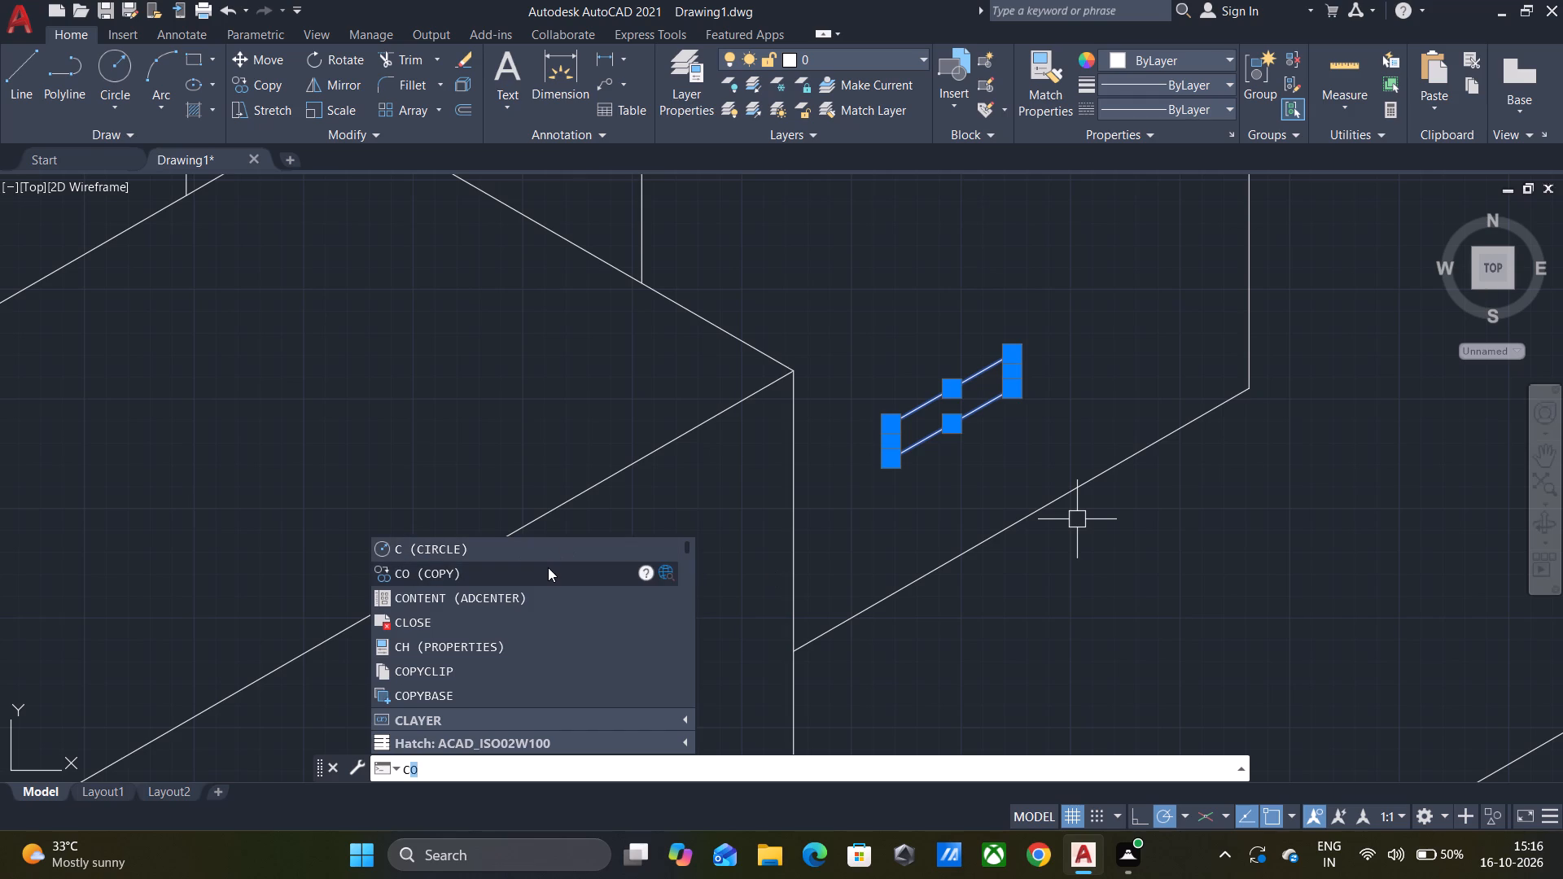
{"action": "left_click", "coordinate": [548, 567]}
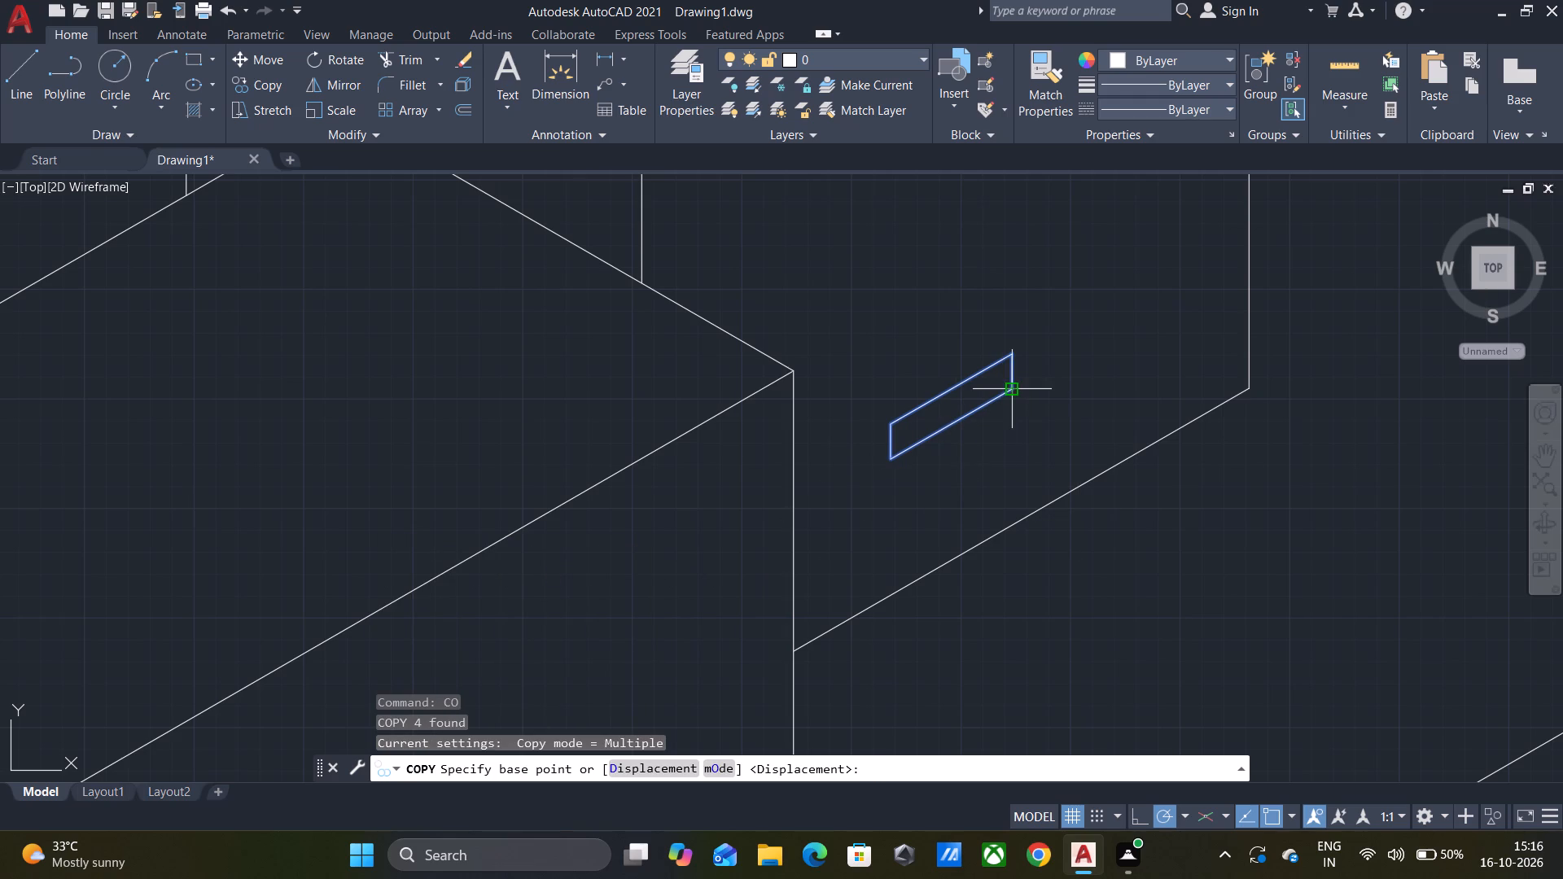
{"action": "left_click", "coordinate": [1012, 389]}
{"action": "scroll", "coordinate": [1048, 412], "scroll_direction": "down", "scroll_amount": 3}
{"action": "middle_click_drag", "start_coordinate": [1081, 386], "coordinate": [939, 475]}
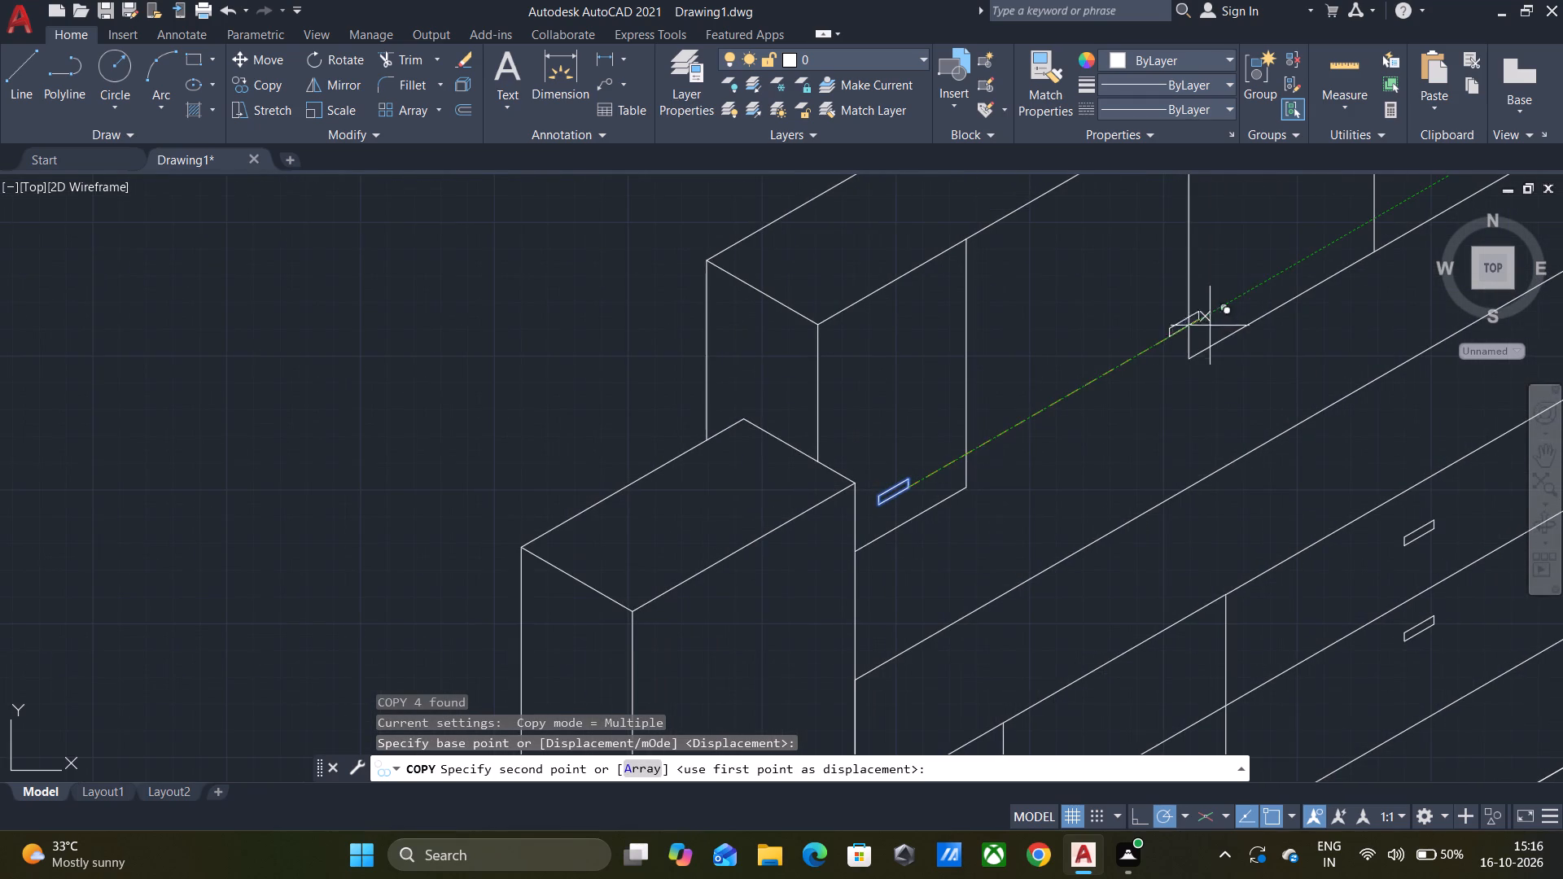
{"action": "left_click", "coordinate": [1303, 255]}
{"action": "middle_click_drag", "start_coordinate": [1311, 254], "coordinate": [1243, 329]}
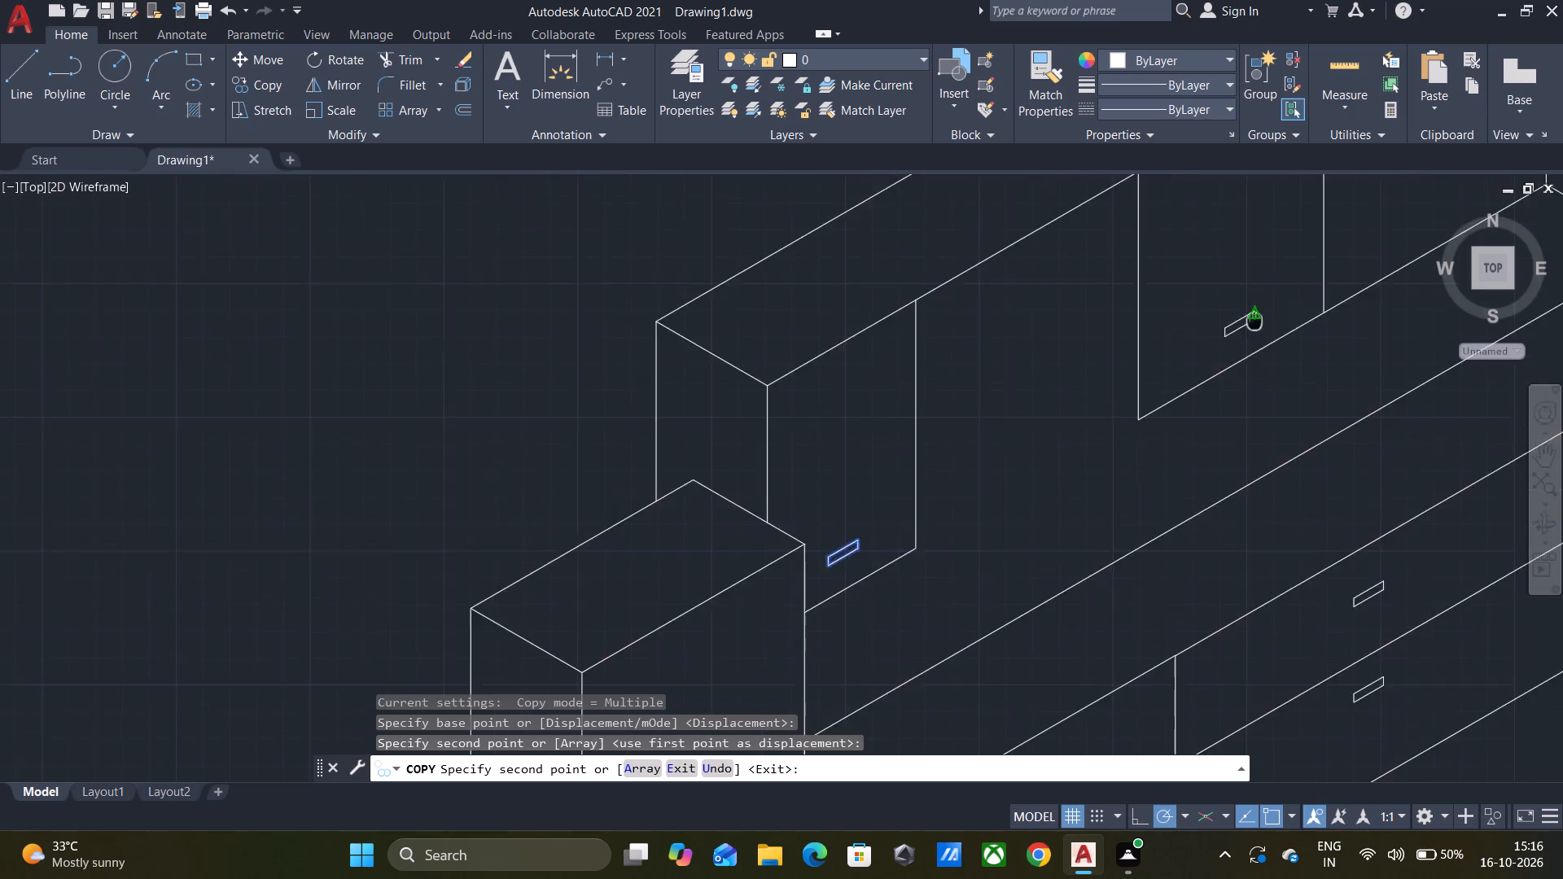
{"action": "middle_click_drag", "start_coordinate": [1243, 329], "coordinate": [1167, 382]}
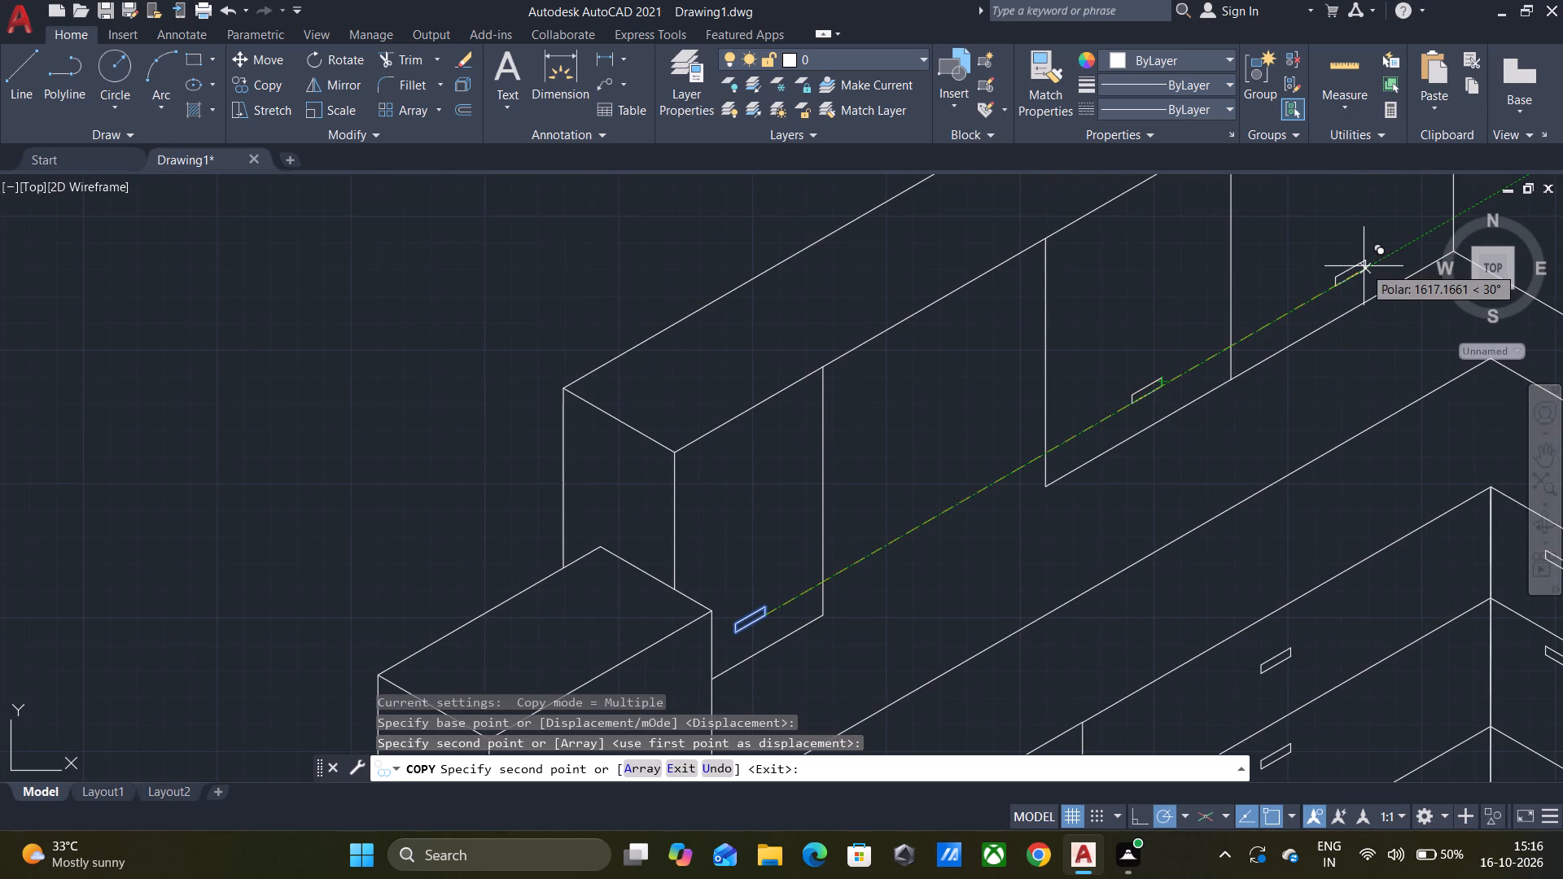
{"action": "left_click", "coordinate": [1364, 266]}
{"action": "middle_click_drag", "start_coordinate": [1368, 269], "coordinate": [1044, 431]}
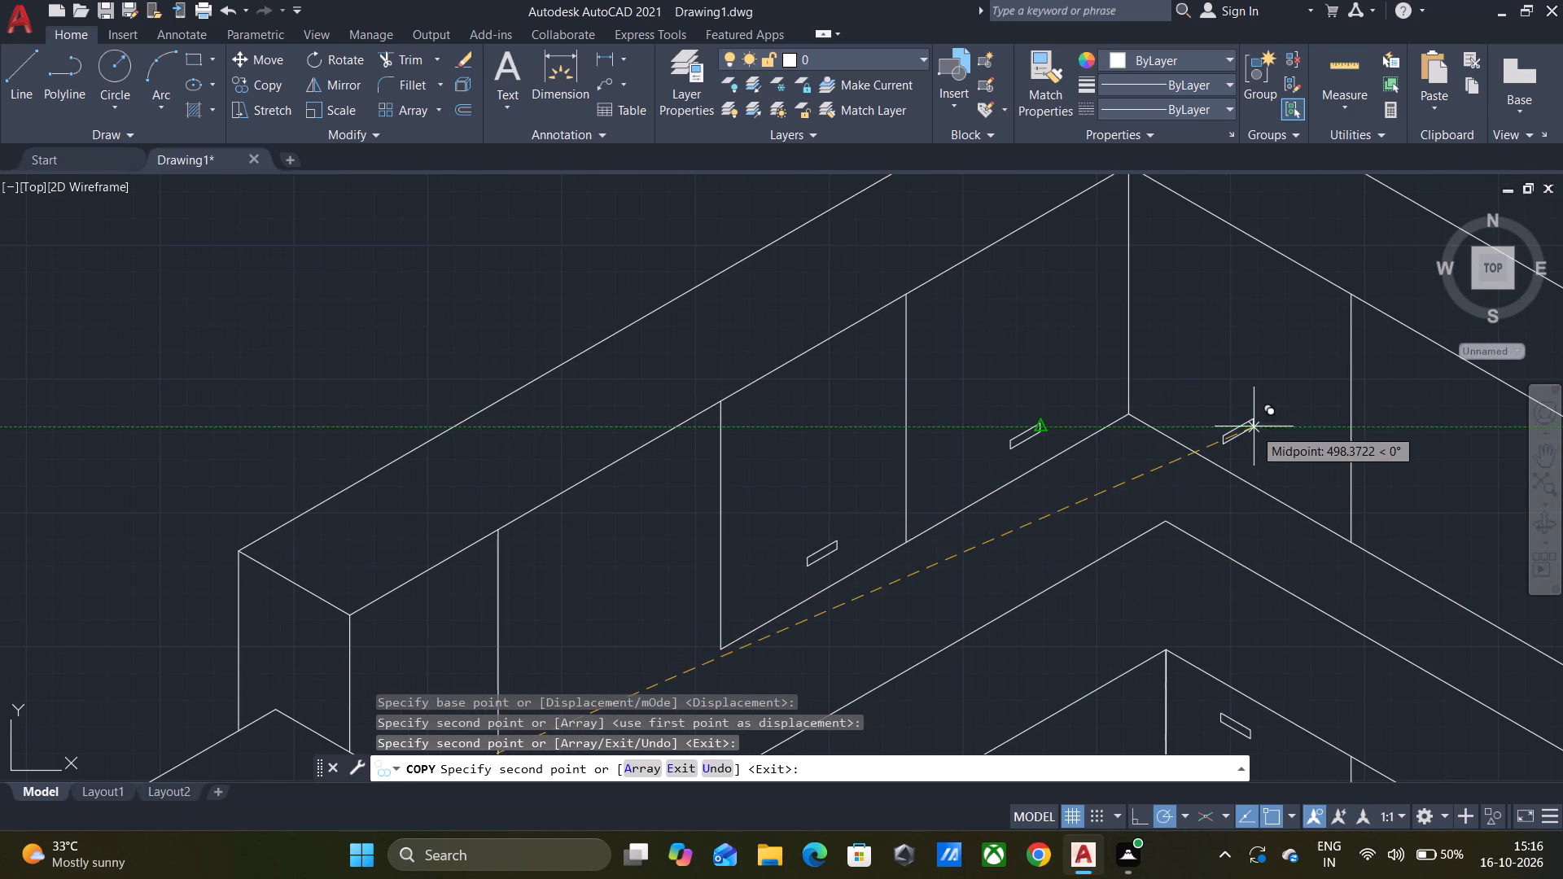
{"action": "key", "text": "Escape"}
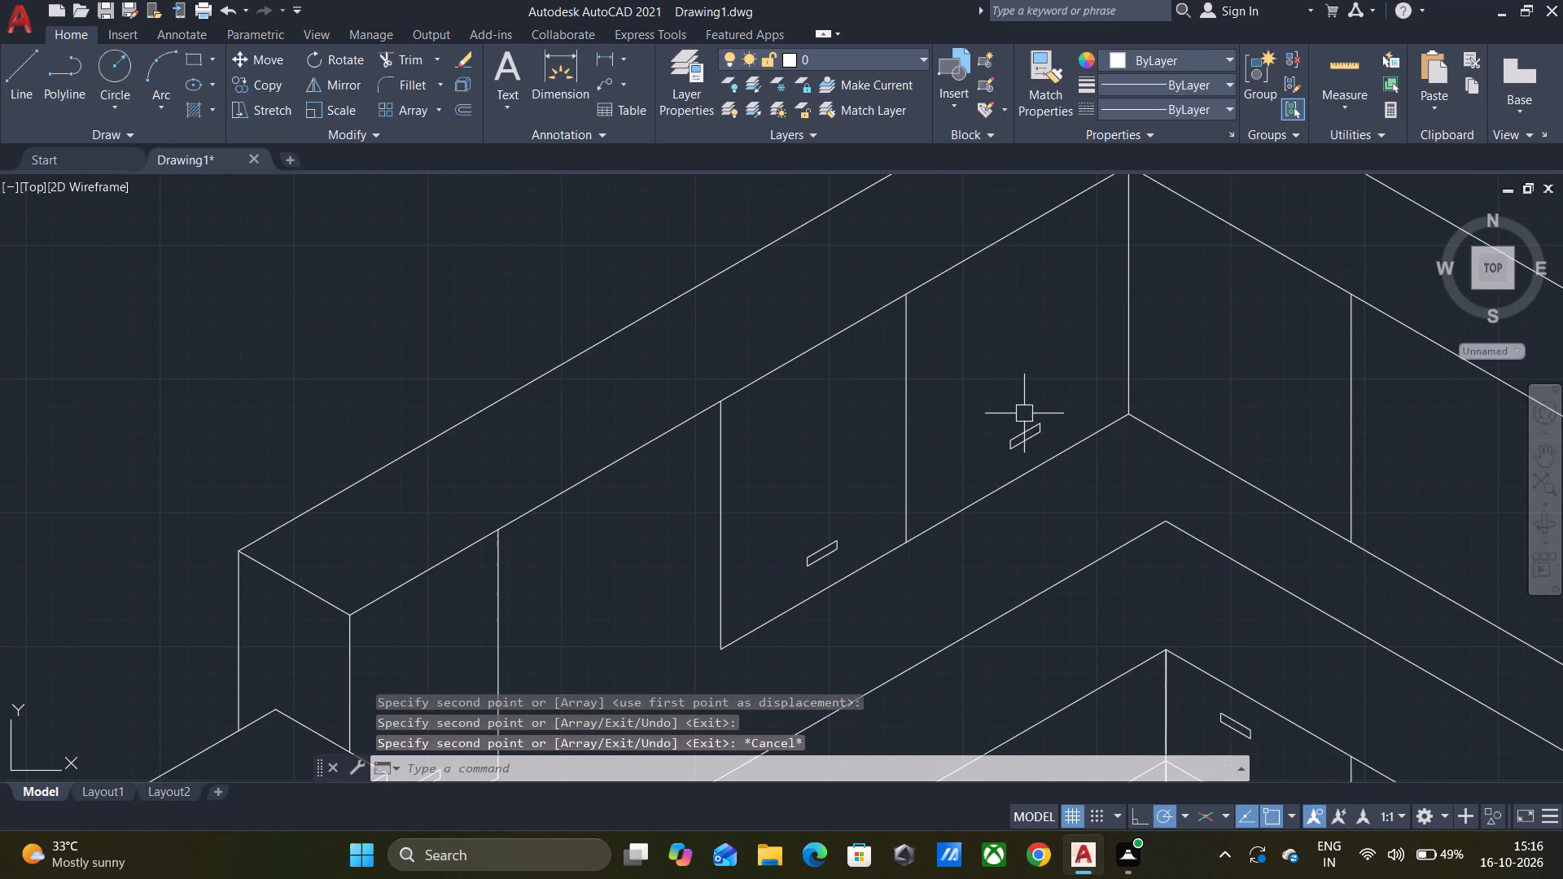
Draw an 80 × 20 mm handle with lines at 330° in the upper row's first panel past the inner corner.
{"action": "key", "text": "l"}
{"action": "key", "text": "Return"}
{"action": "scroll", "coordinate": [1195, 417], "scroll_direction": "up", "scroll_amount": 2}
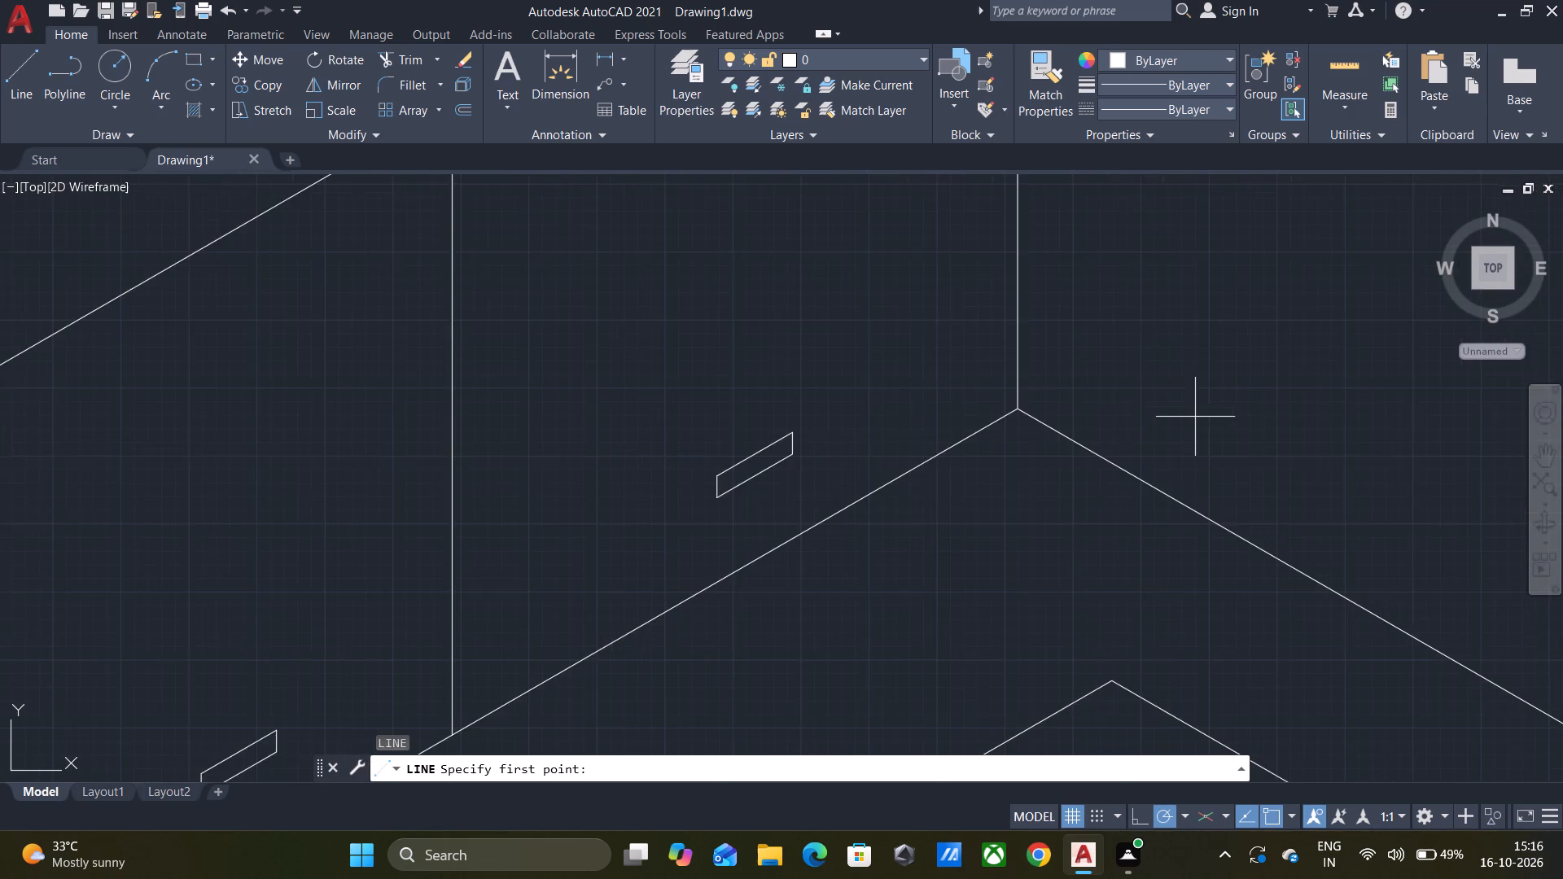
{"action": "left_click", "coordinate": [1193, 354]}
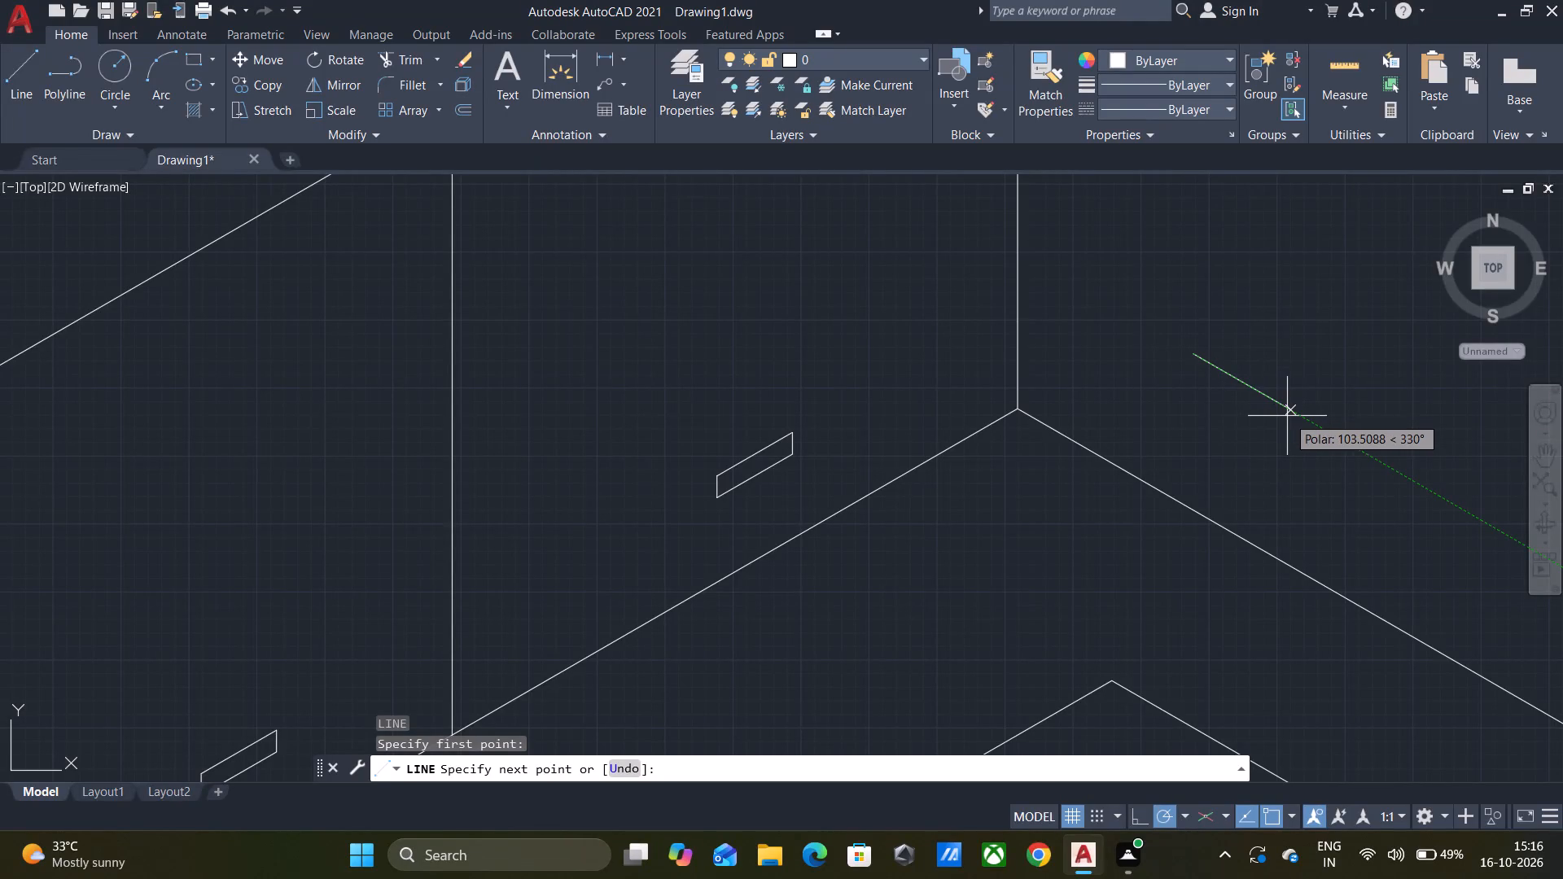
{"action": "type", "text": "80"}
{"action": "key", "text": "Return"}
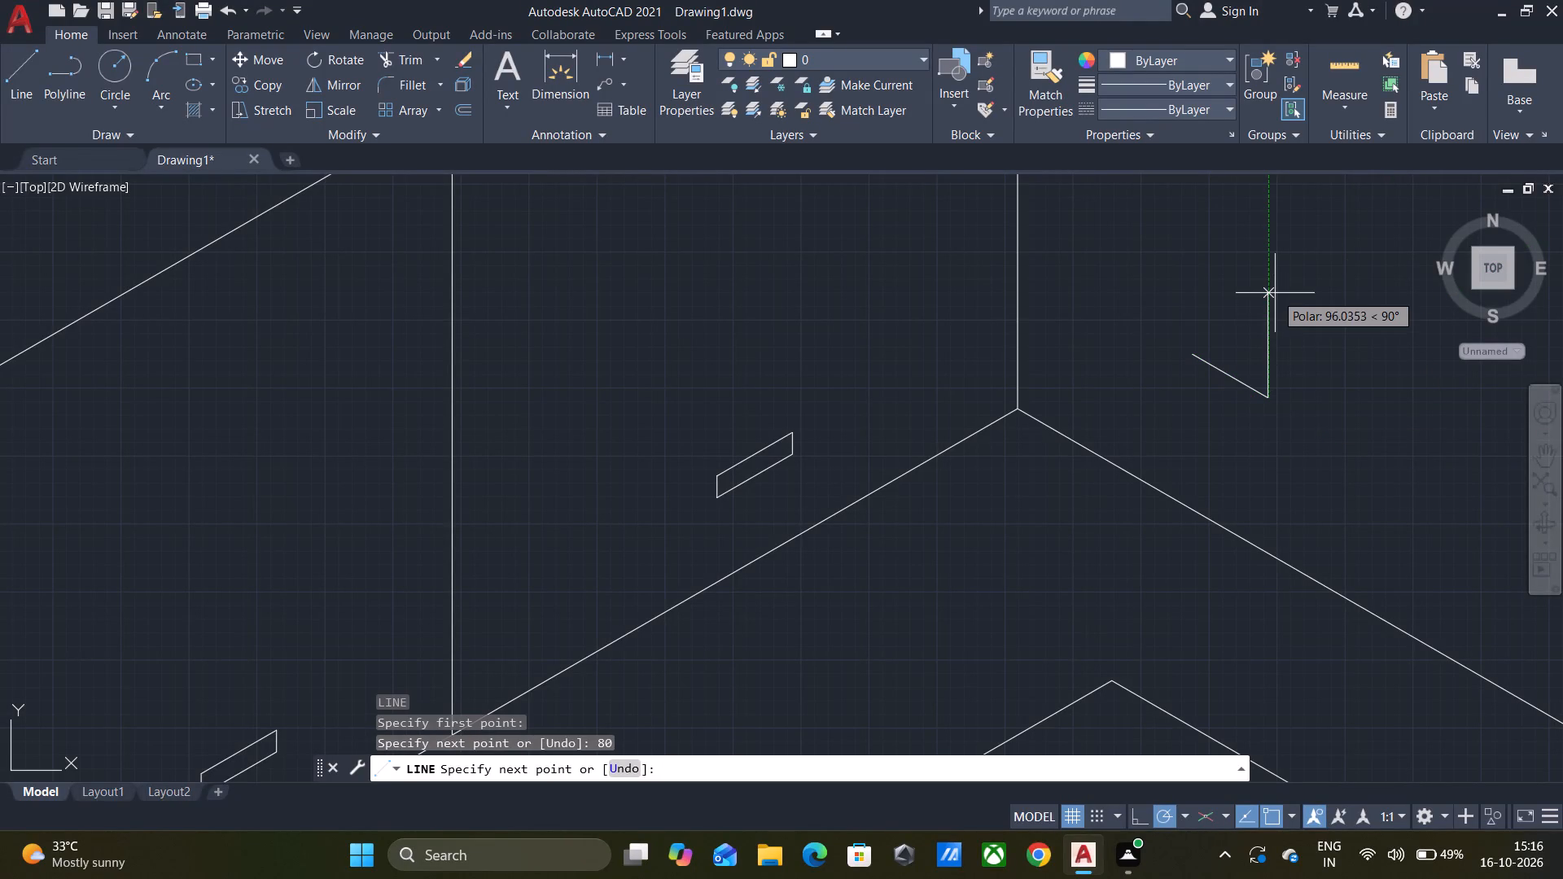
{"action": "type", "text": "20"}
{"action": "key", "text": "Return"}
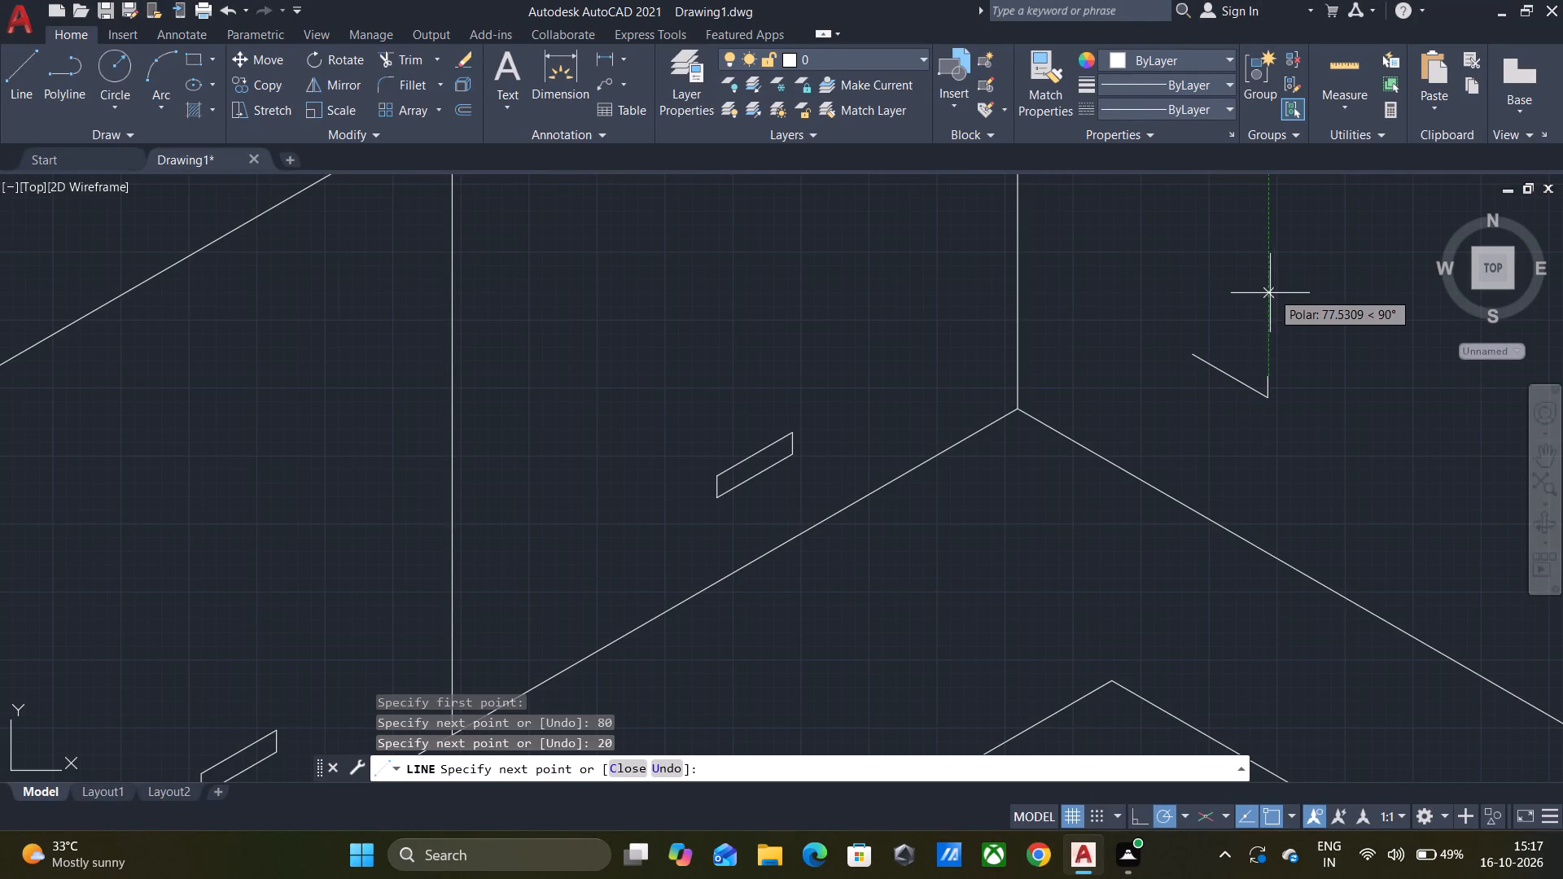
{"action": "type", "text": "80"}
{"action": "key", "text": "Return"}
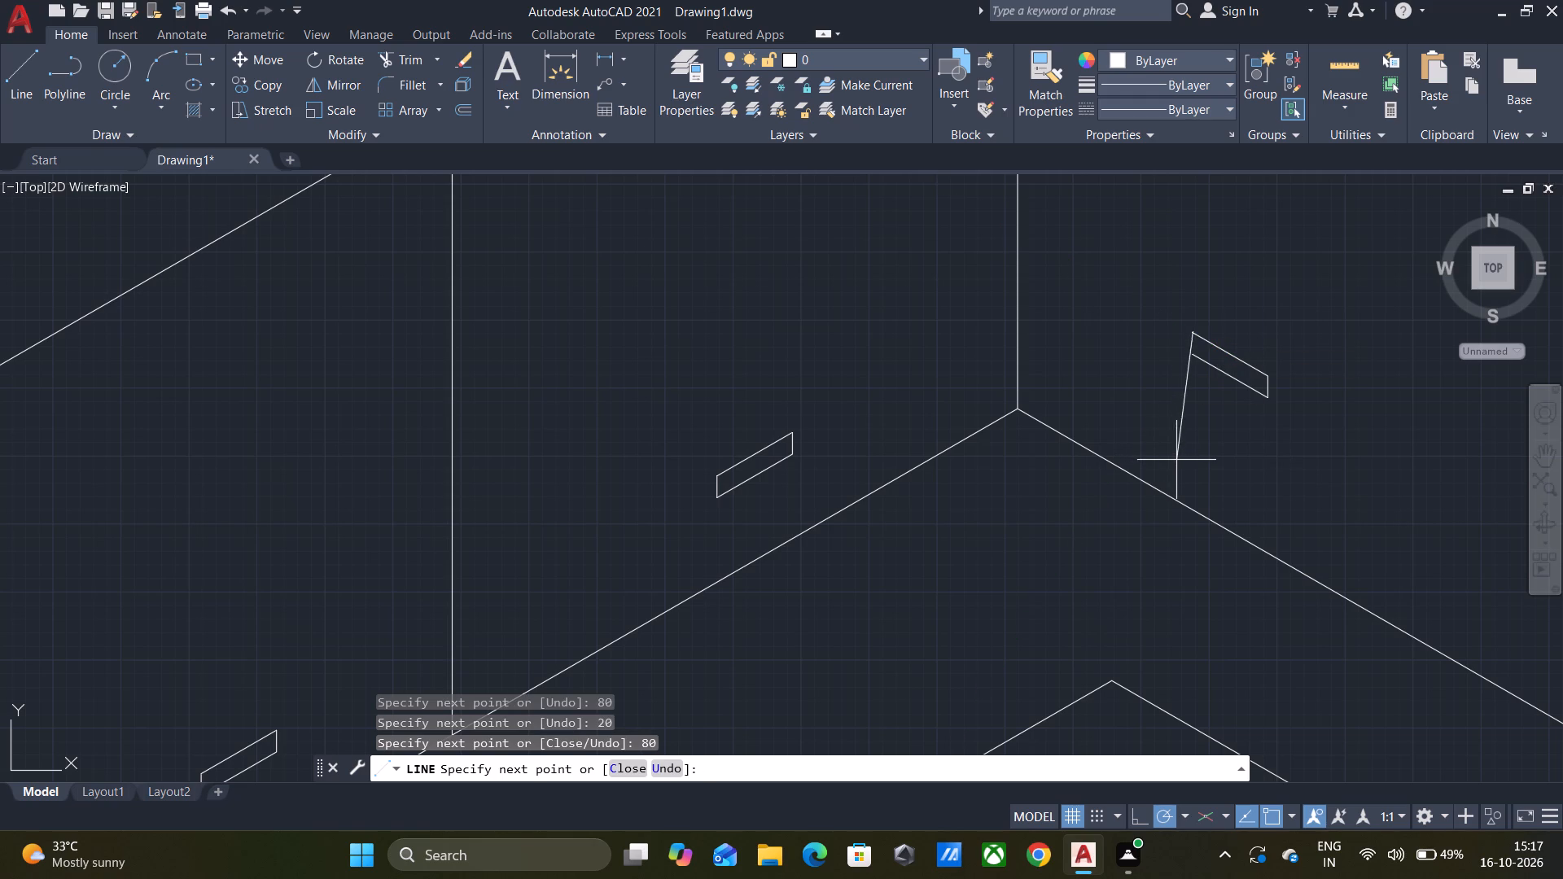
{"action": "type", "text": "20"}
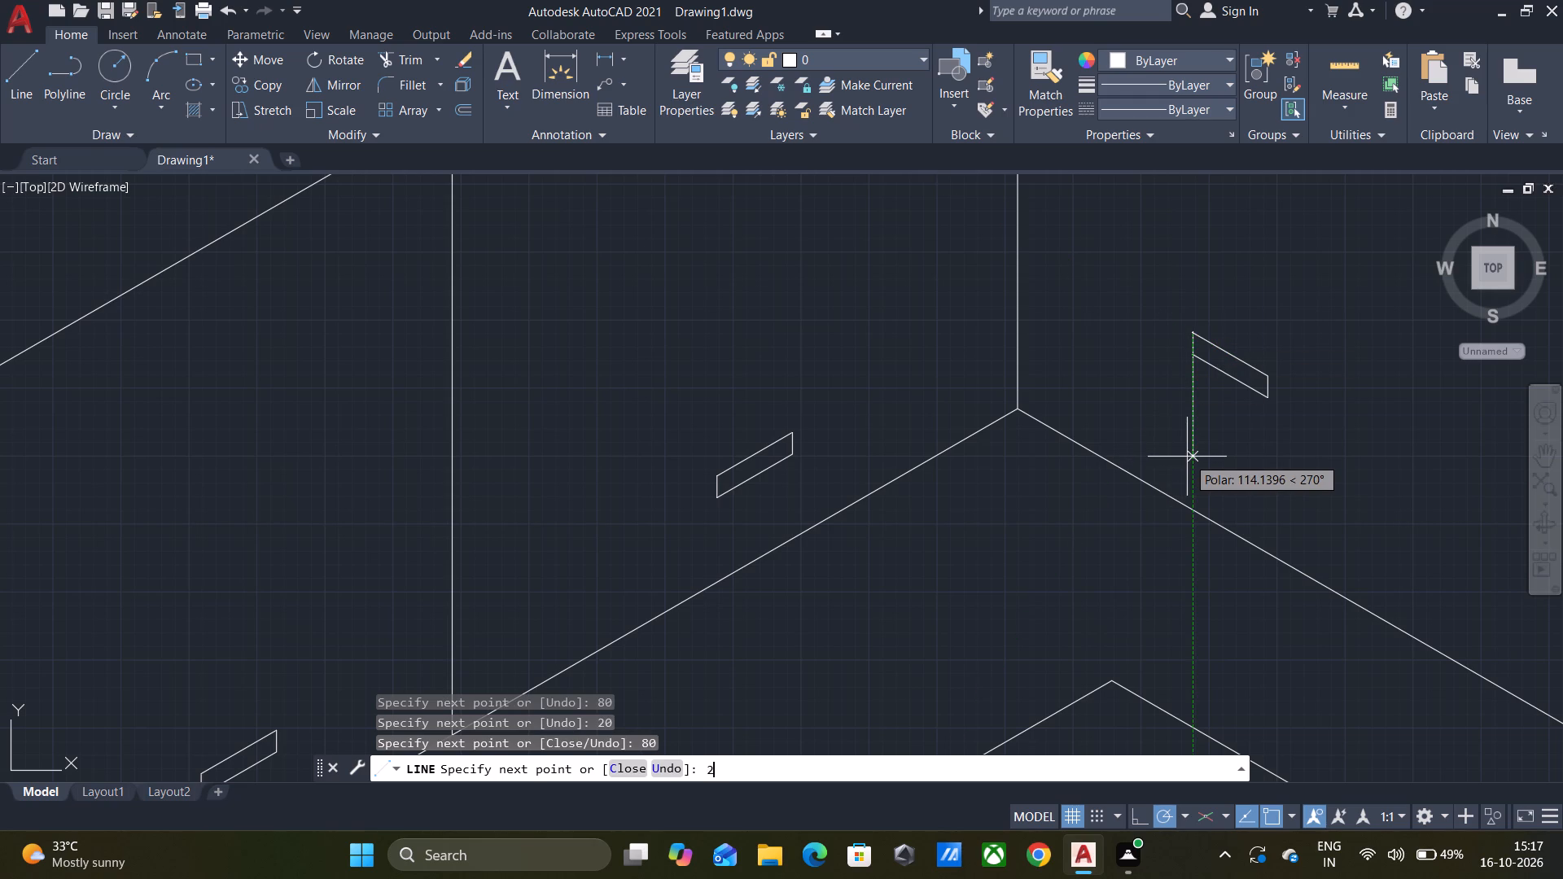
{"action": "key", "text": "Return"}
{"action": "key", "text": "space"}
Draw a line 300 mm up the upper row's front end edge from its bottom corner, continuing at 150° past the inner corner.
{"action": "scroll", "coordinate": [1324, 476], "scroll_direction": "down", "scroll_amount": 2}
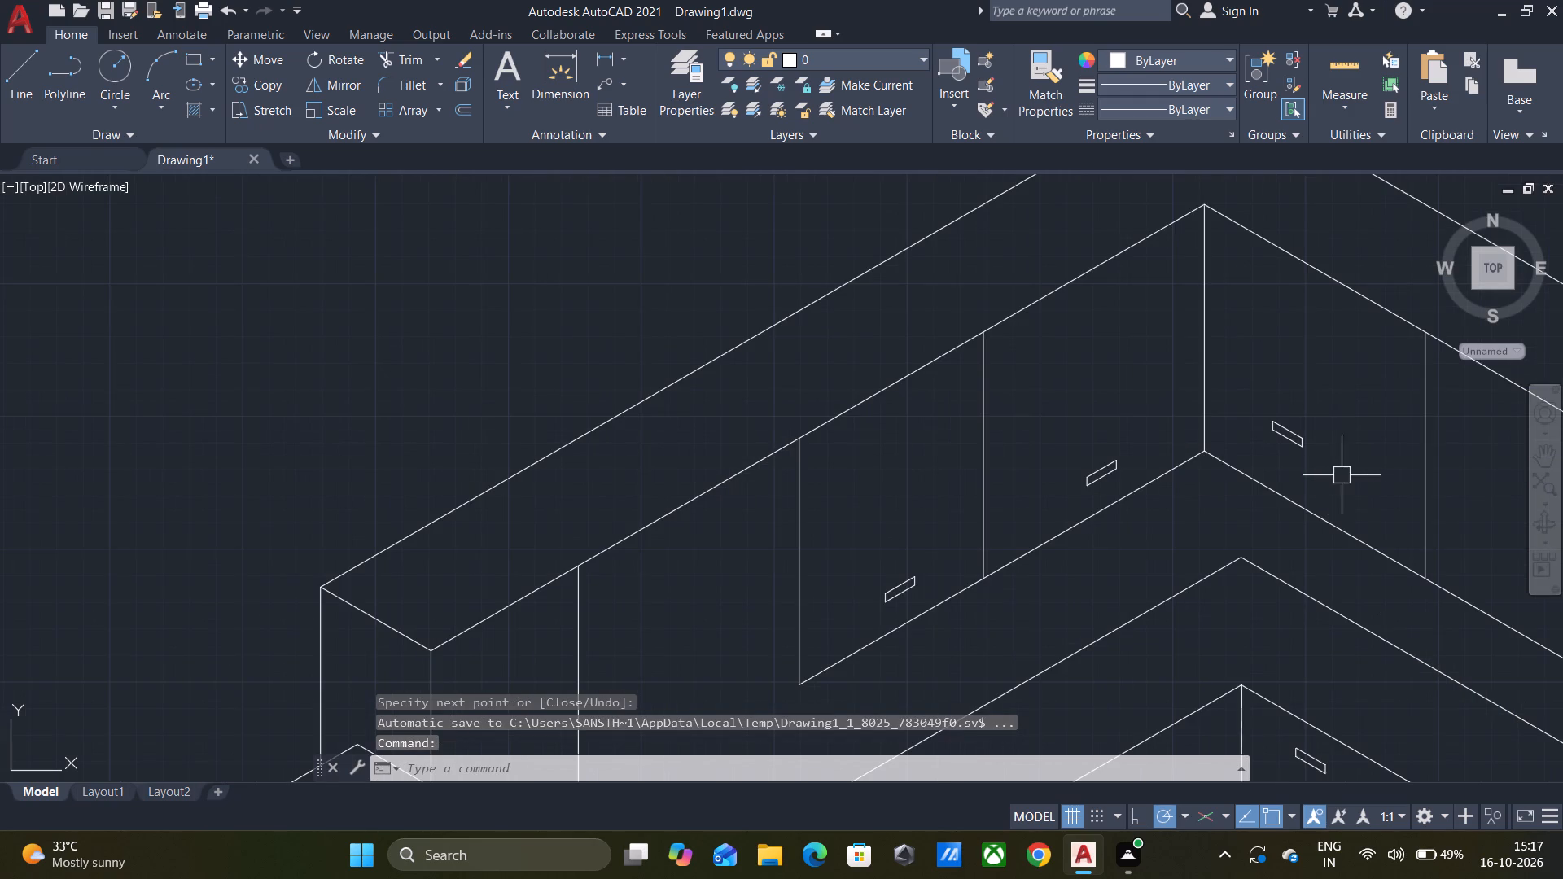
{"action": "middle_click_drag", "start_coordinate": [1342, 475], "coordinate": [1281, 445]}
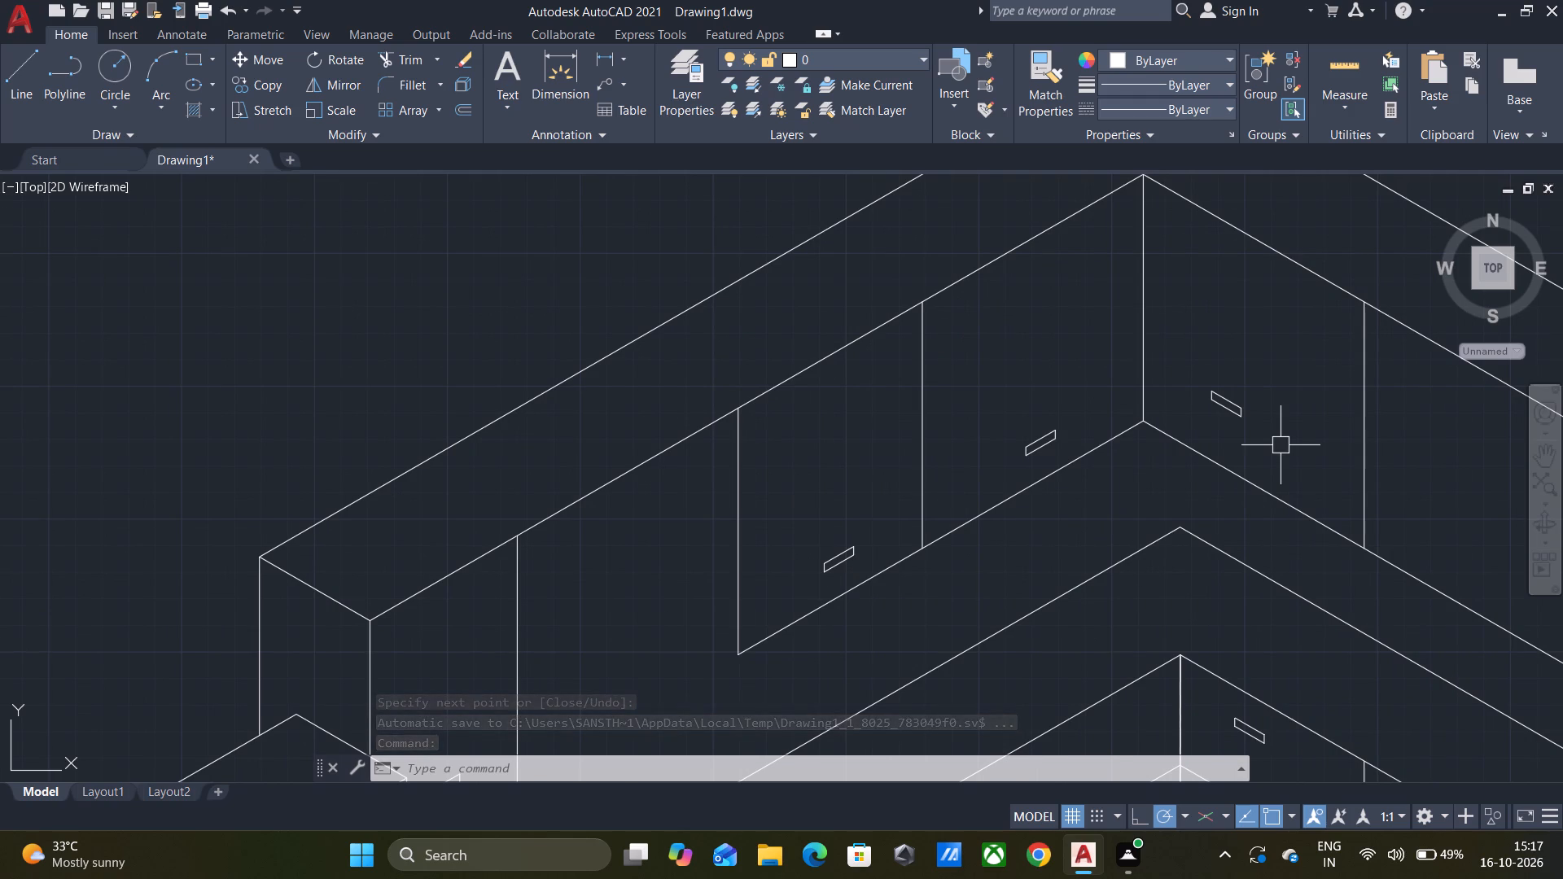
{"action": "scroll", "coordinate": [1285, 442], "scroll_direction": "down", "scroll_amount": 1}
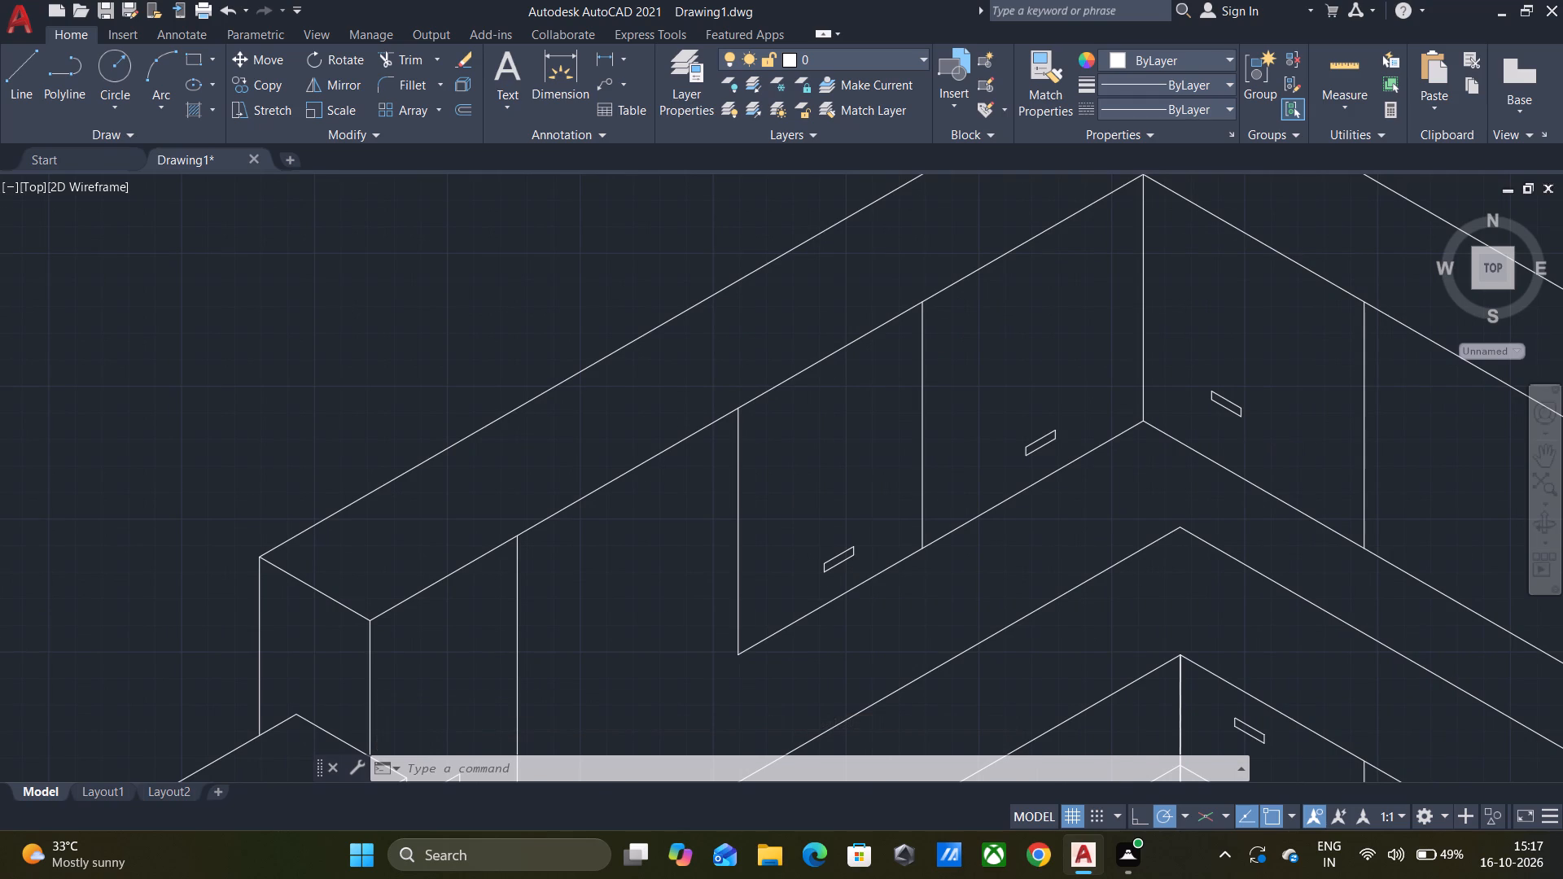
{"action": "middle_click_drag", "start_coordinate": [1312, 439], "coordinate": [1226, 387]}
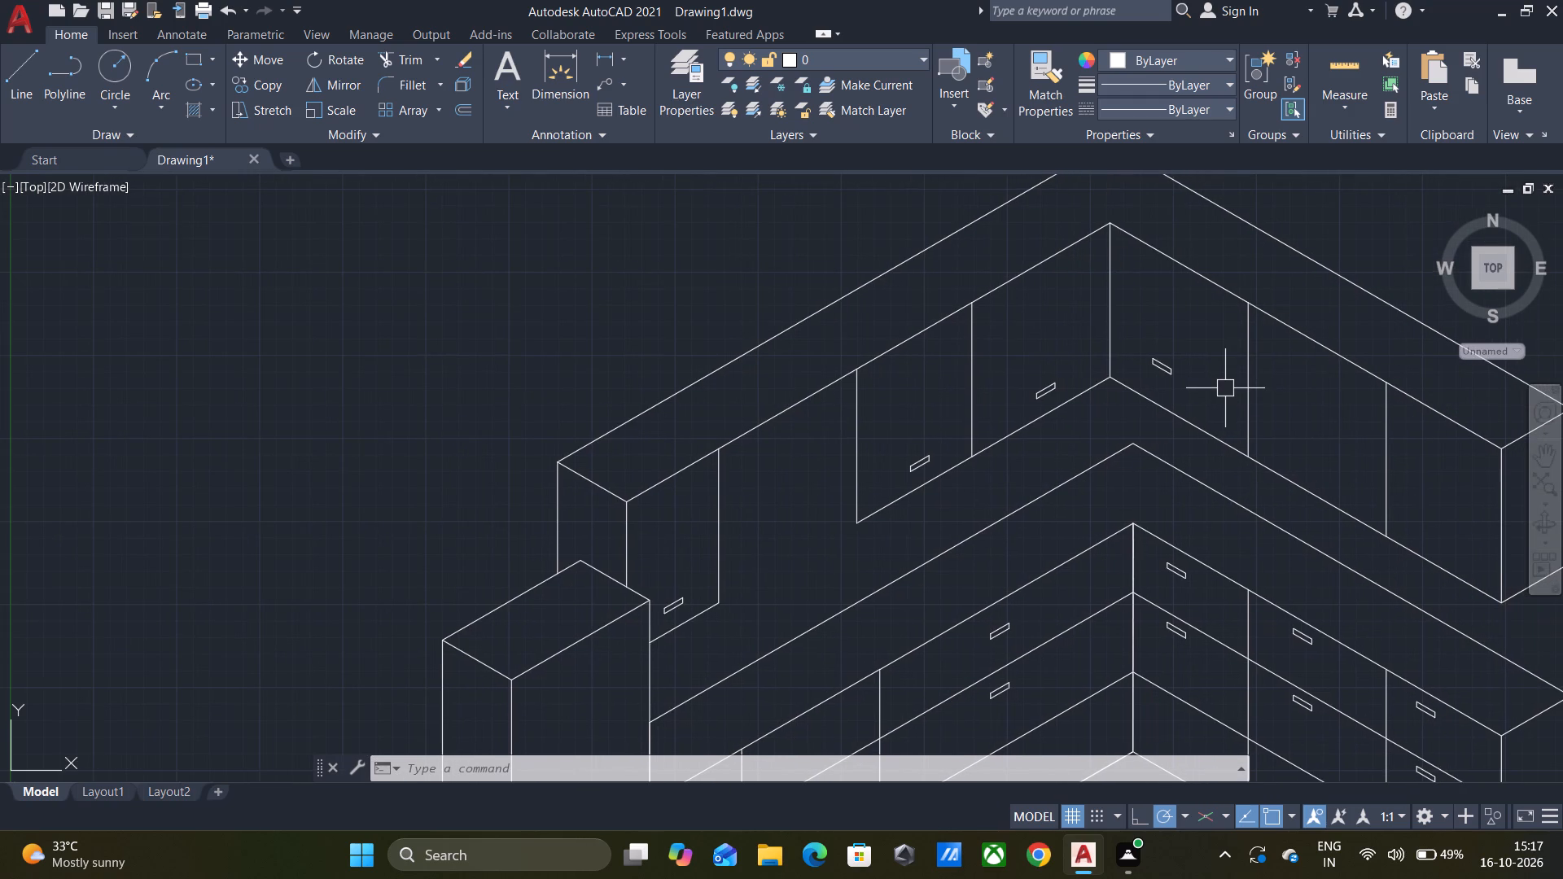
{"action": "middle_click_drag", "start_coordinate": [1225, 388], "coordinate": [1077, 343]}
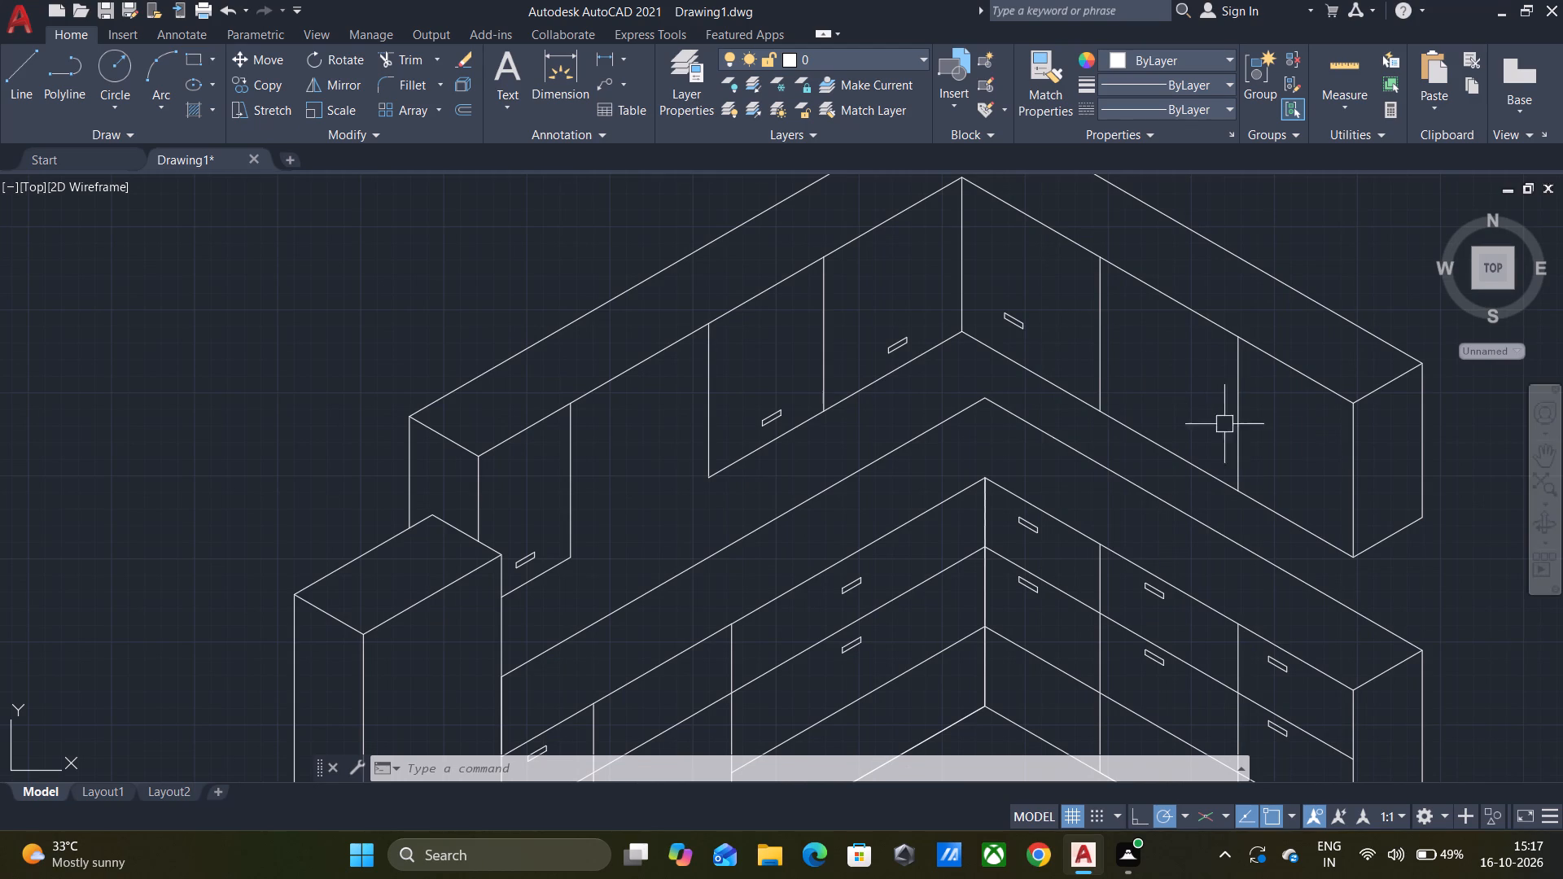
{"action": "key", "text": "l"}
{"action": "key", "text": "Return"}
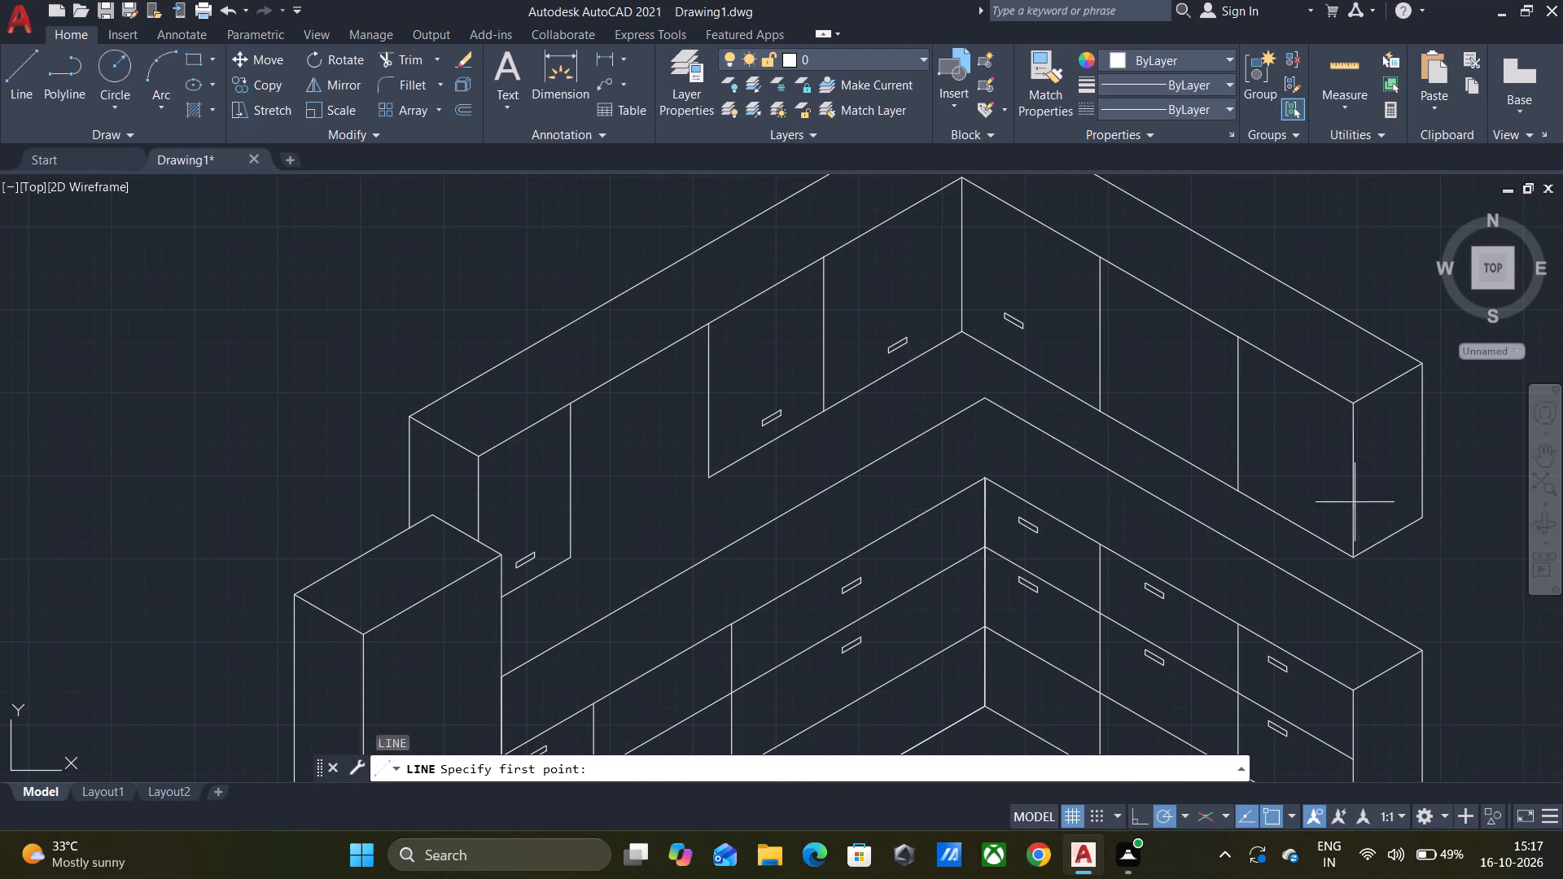
{"action": "left_click", "coordinate": [1351, 558]}
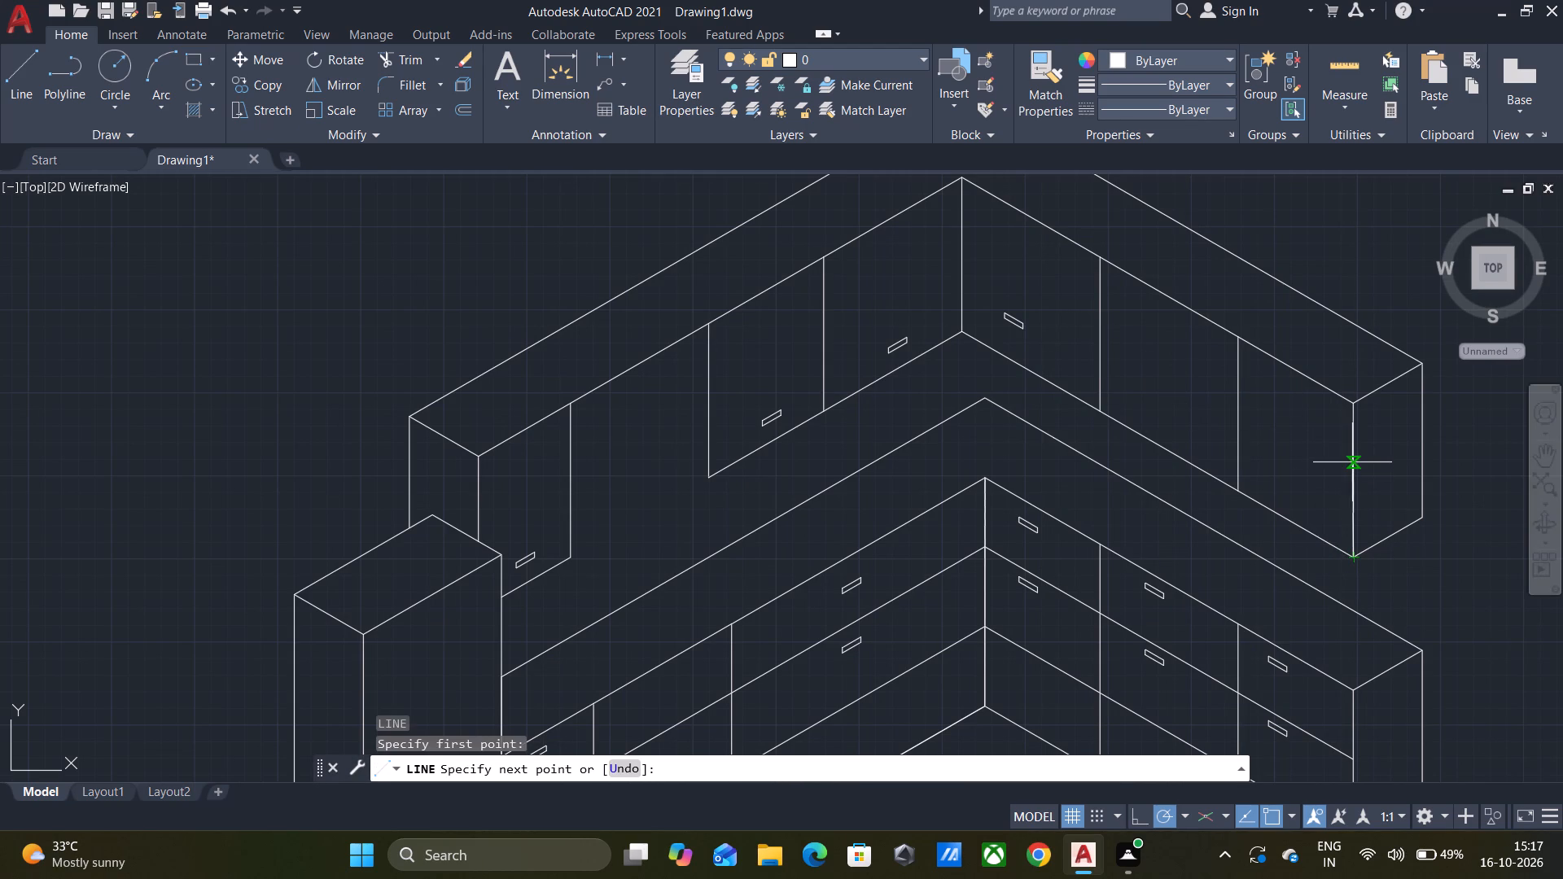
{"action": "type", "text": "300"}
{"action": "key", "text": "Return"}
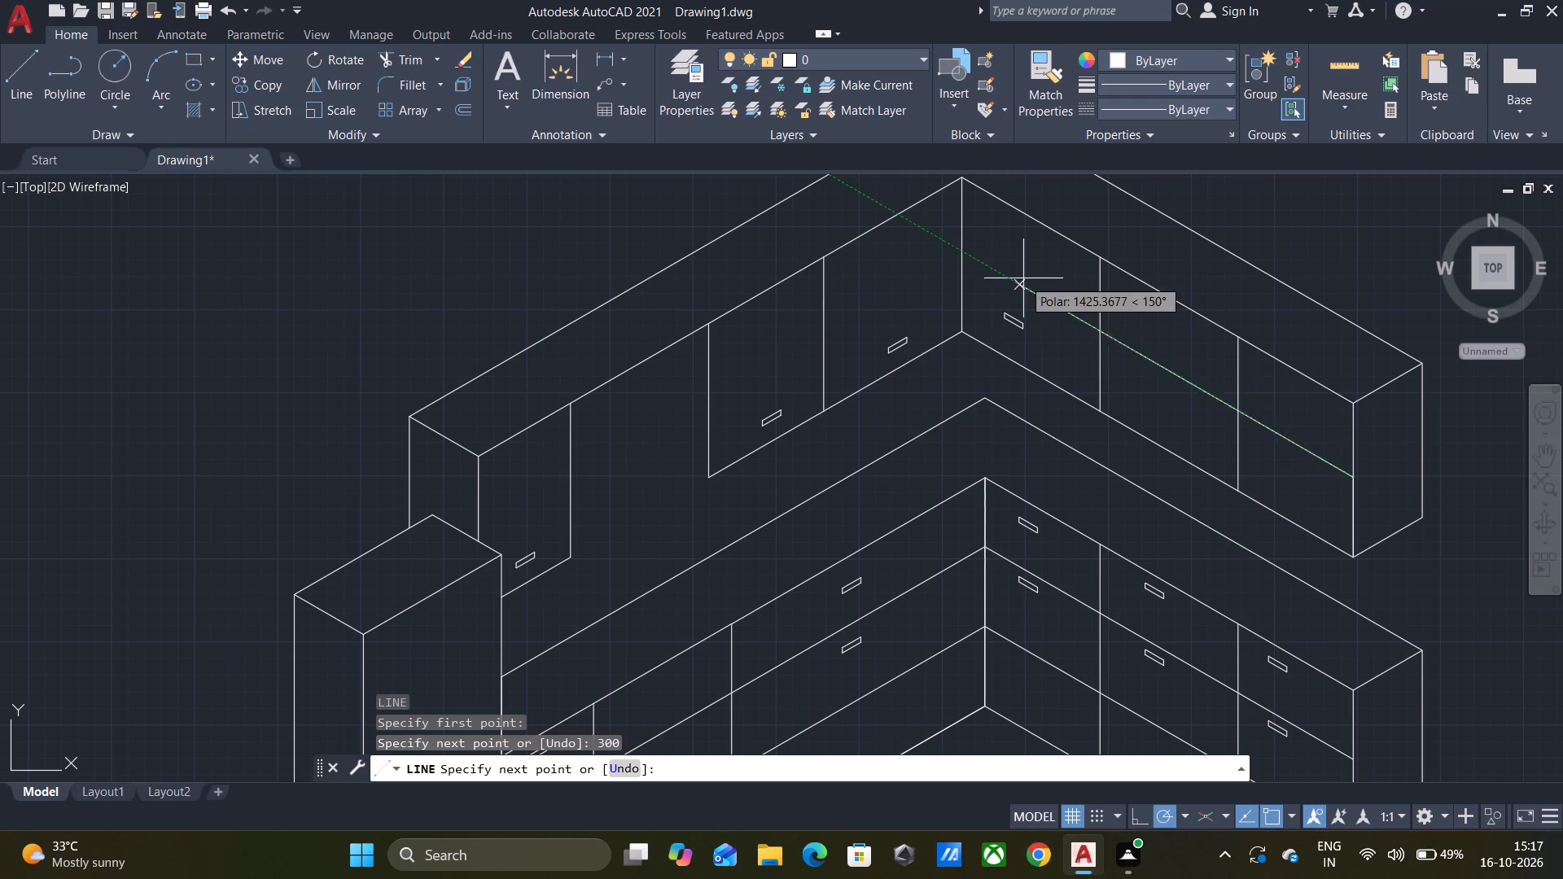
{"action": "left_click", "coordinate": [942, 242]}
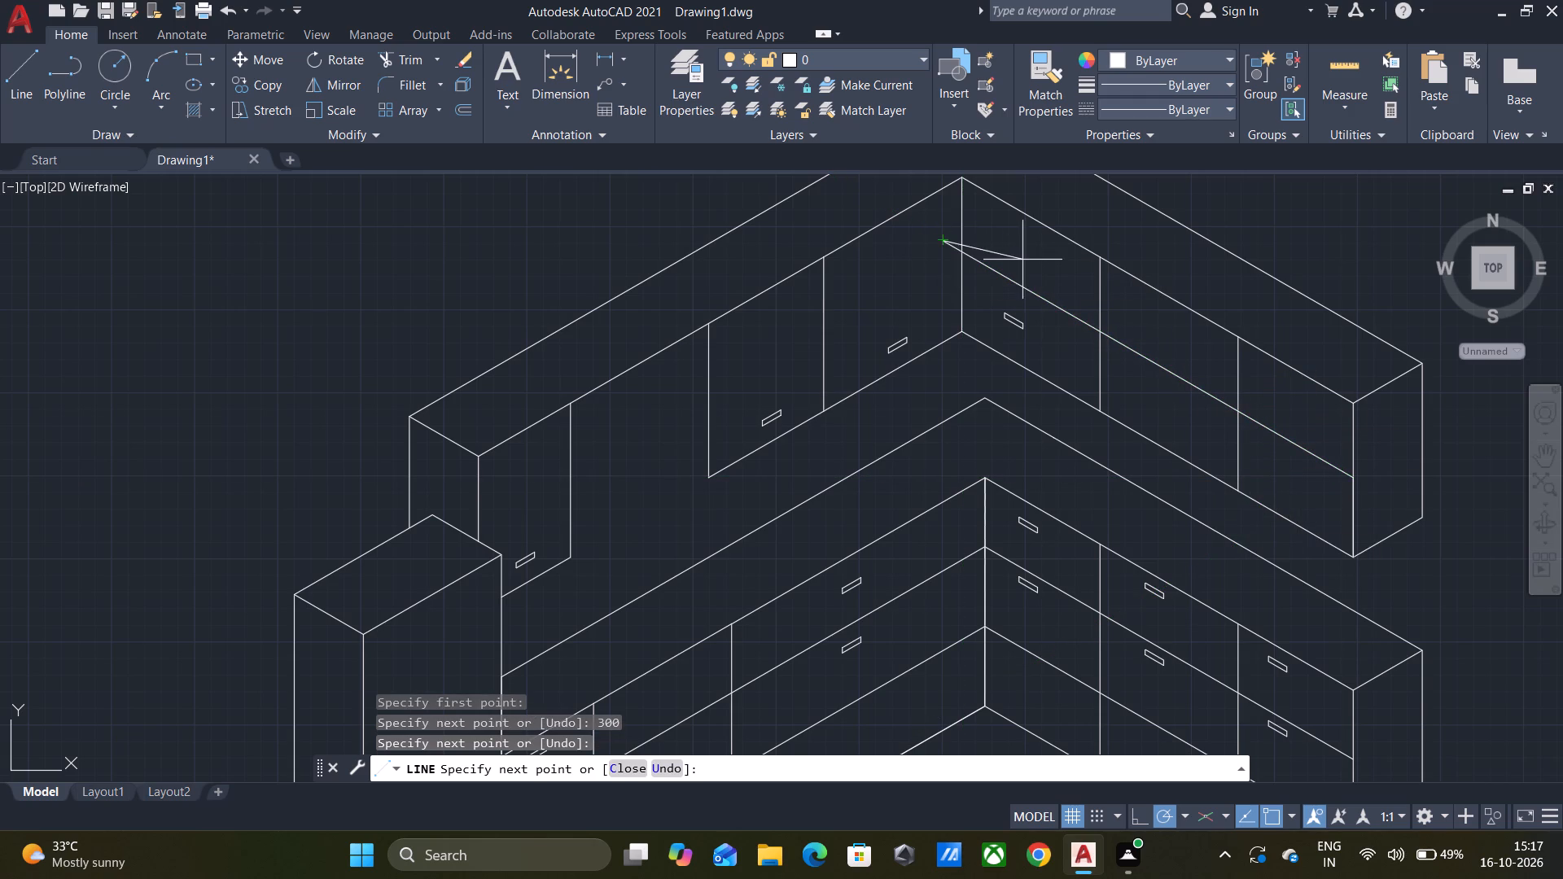
{"action": "key", "text": "Escape"}
Trim the dividing line's overshoot beyond the upper row's inner corner edge.
{"action": "type", "text": "TR"}
{"action": "key", "text": "Return"}
{"action": "key", "text": "Return"}
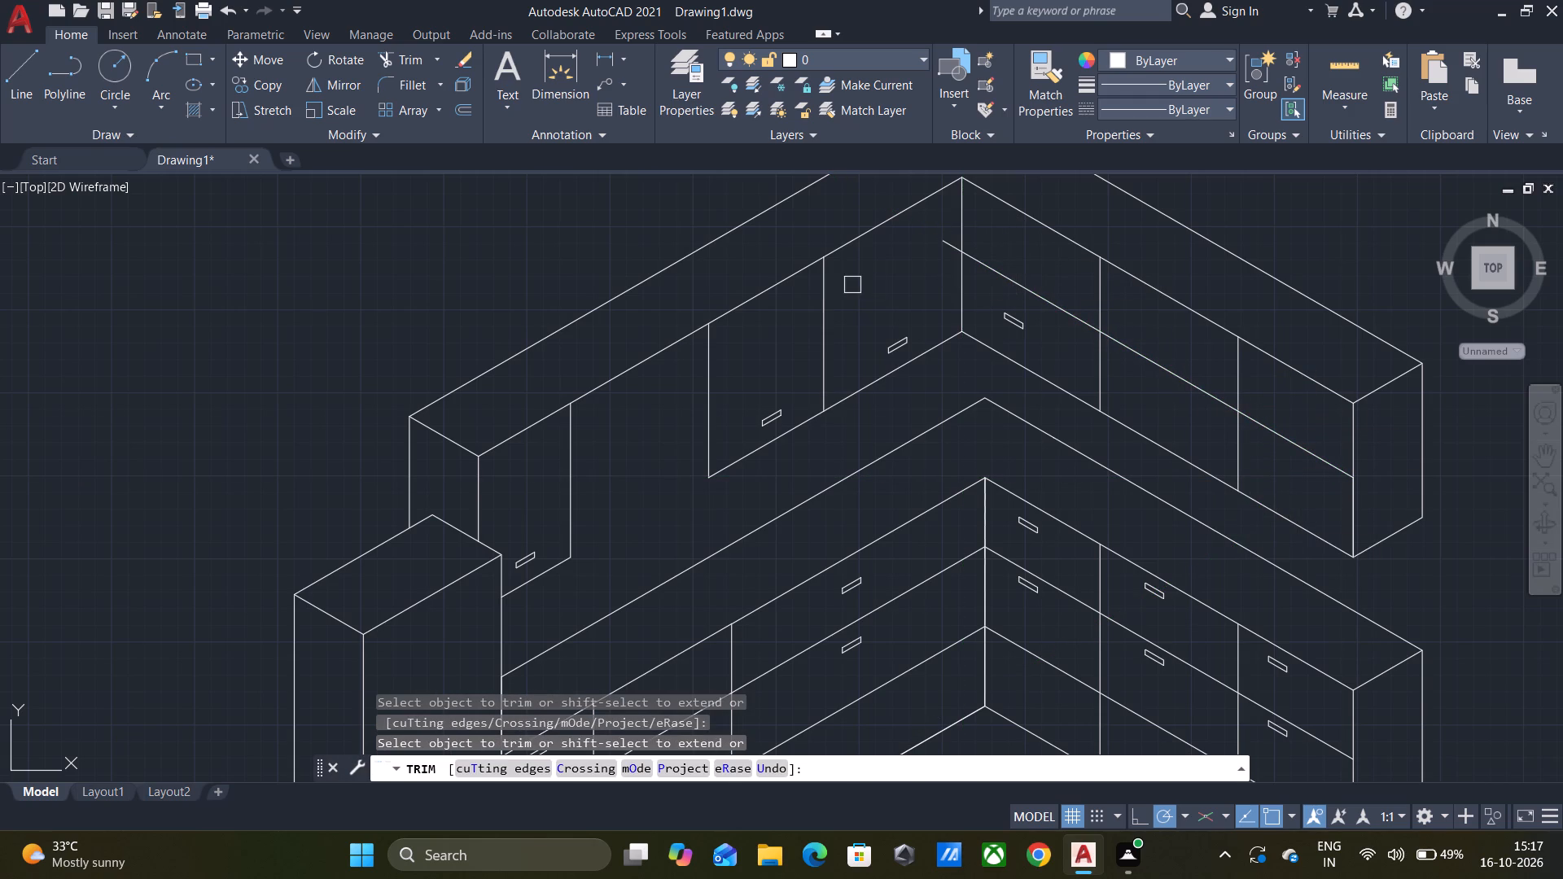
{"action": "left_click", "coordinate": [943, 245]}
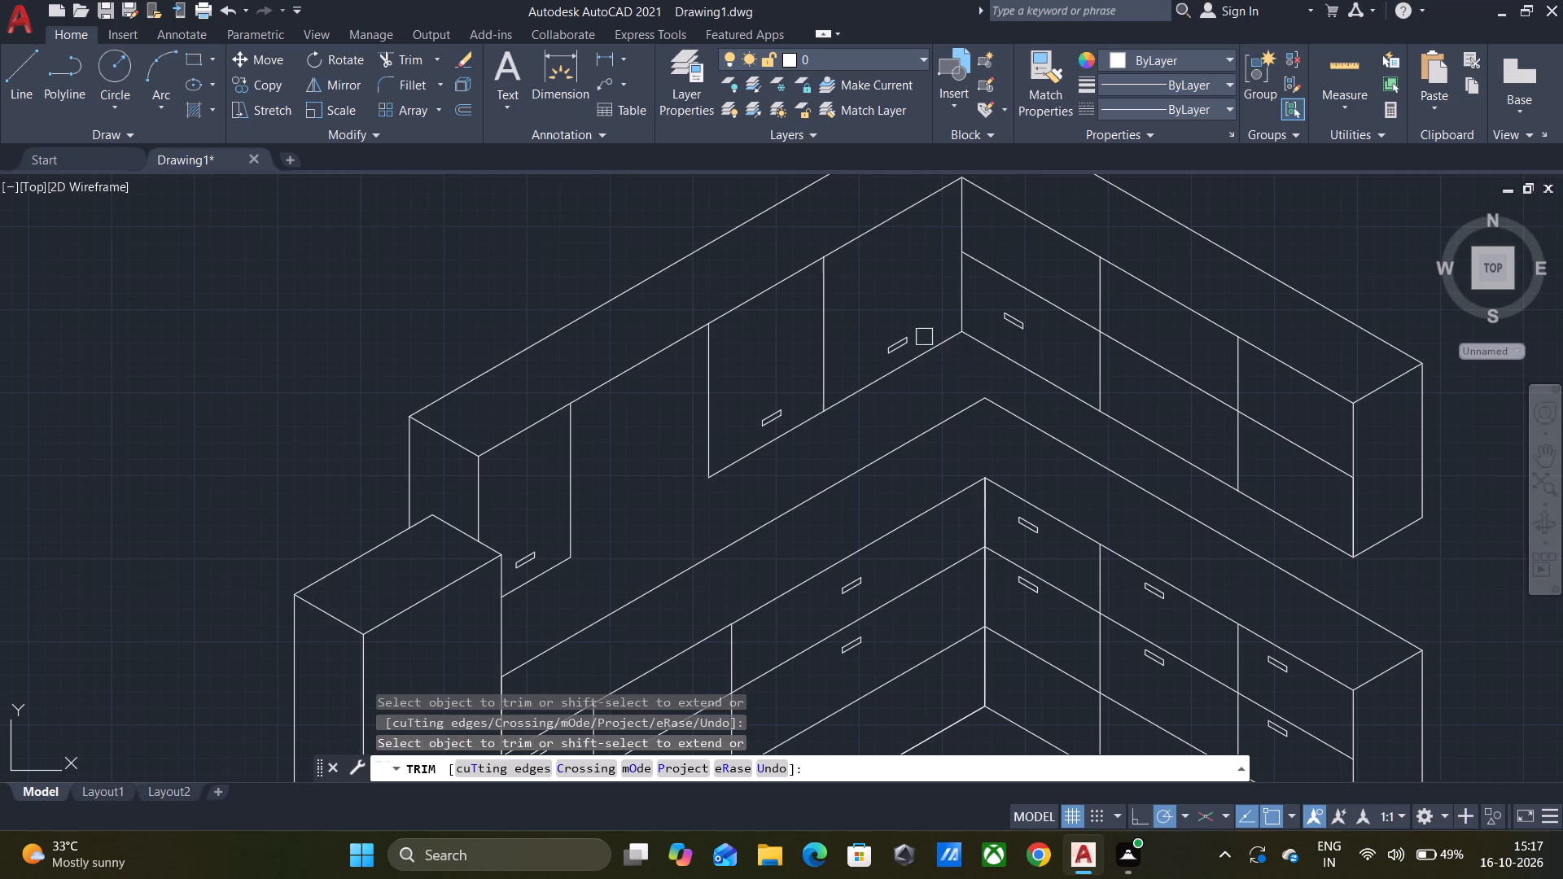
{"action": "key", "text": "Escape"}
Copy the handle past the inner corner along 330° into the lower compartments of the upper row's second and third panels.
{"action": "scroll", "coordinate": [1029, 324], "scroll_direction": "up", "scroll_amount": 1}
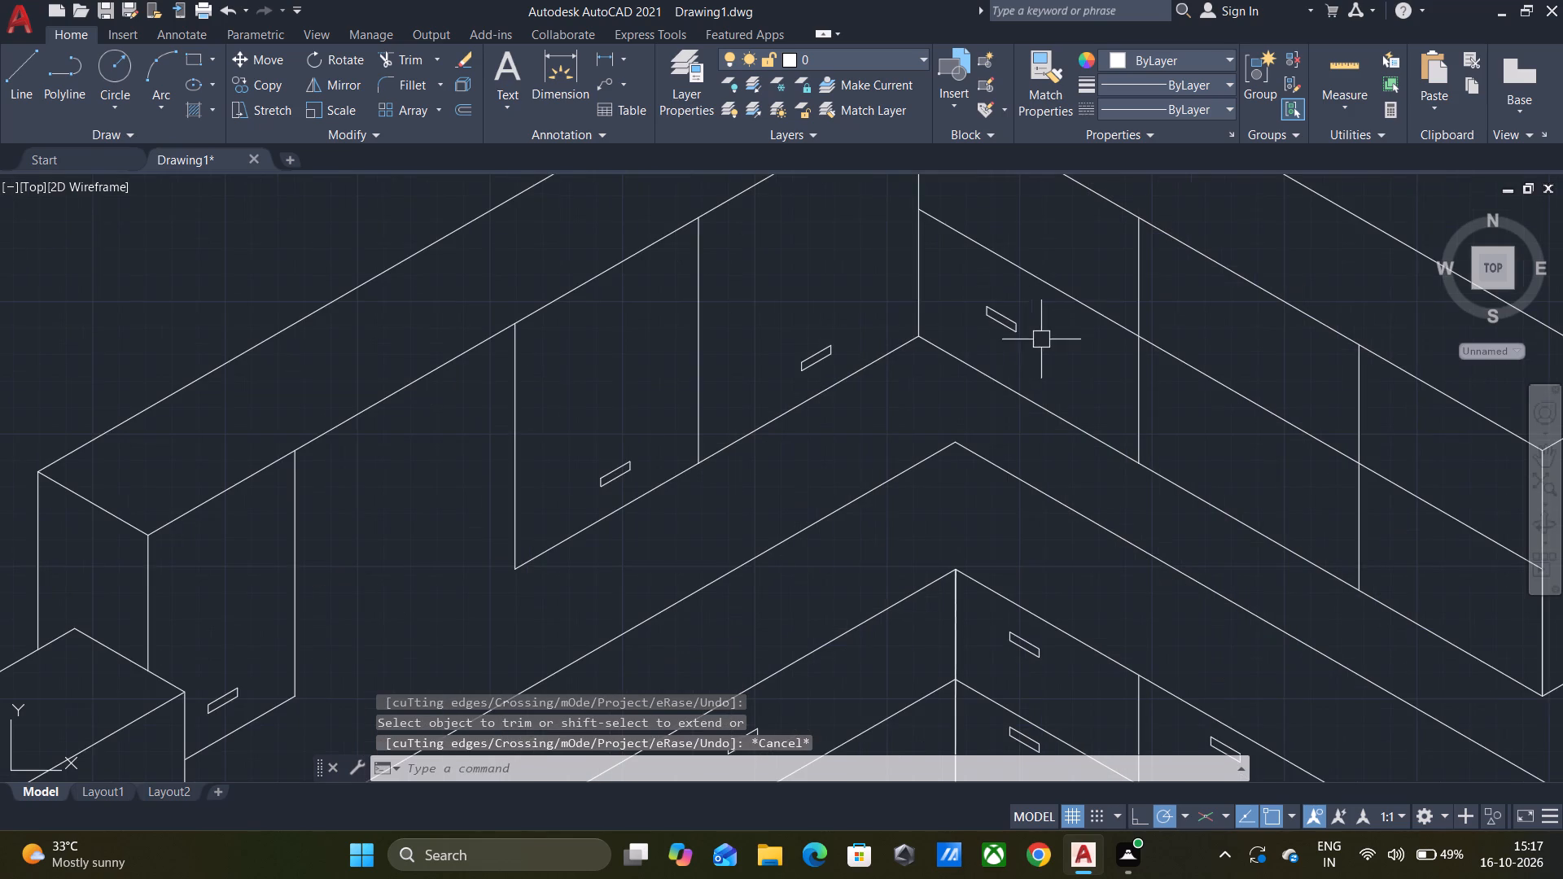
{"action": "scroll", "coordinate": [1014, 324], "scroll_direction": "up", "scroll_amount": 2}
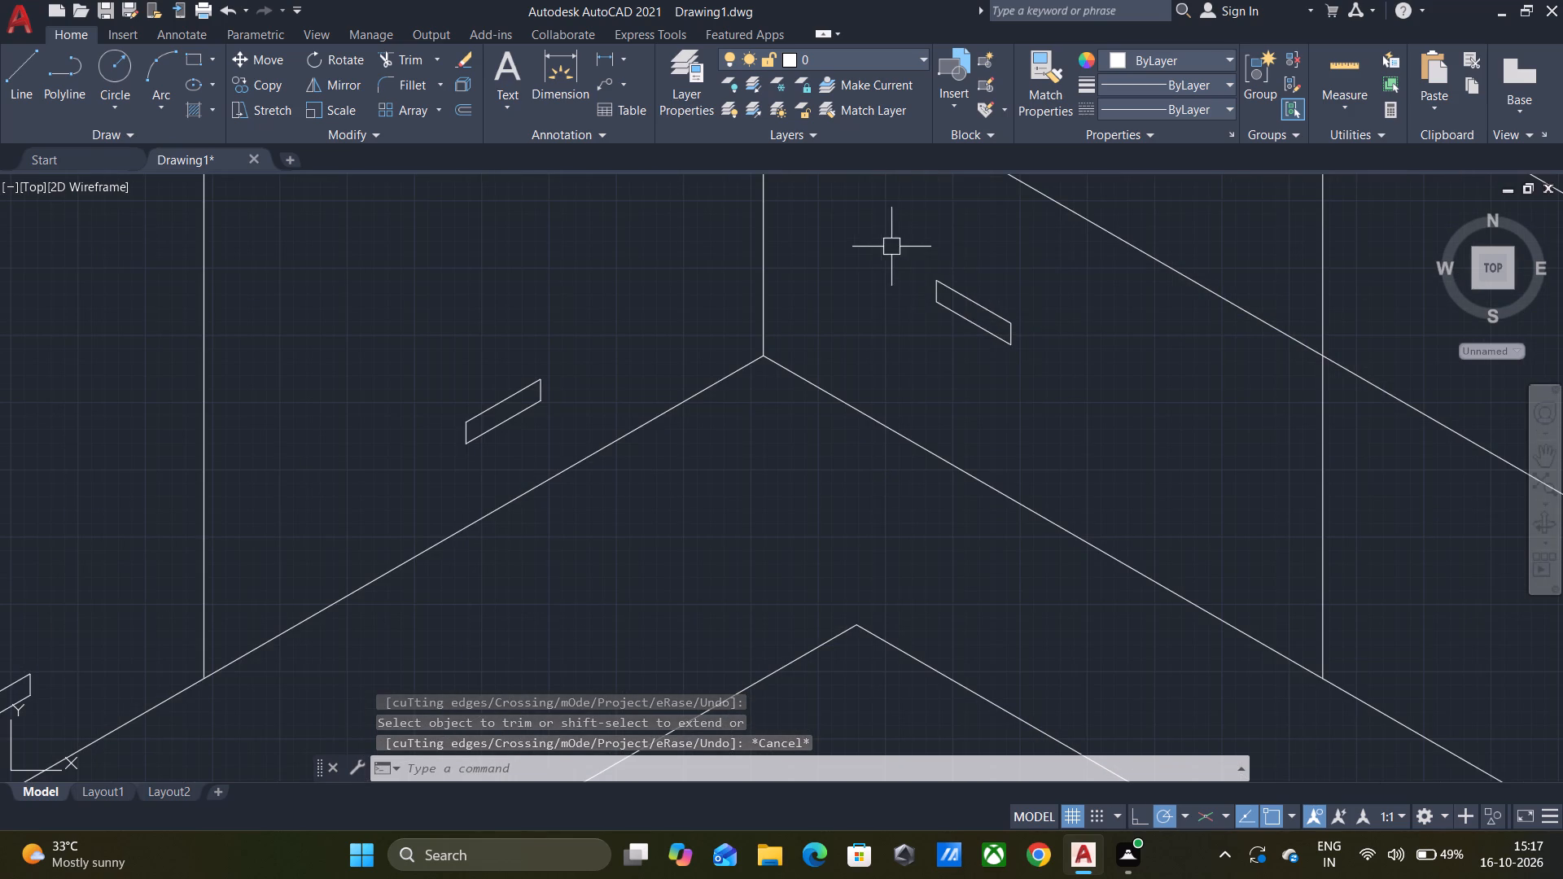
{"action": "left_click", "coordinate": [887, 242]}
{"action": "left_click", "coordinate": [1097, 400]}
{"action": "key", "text": "c"}
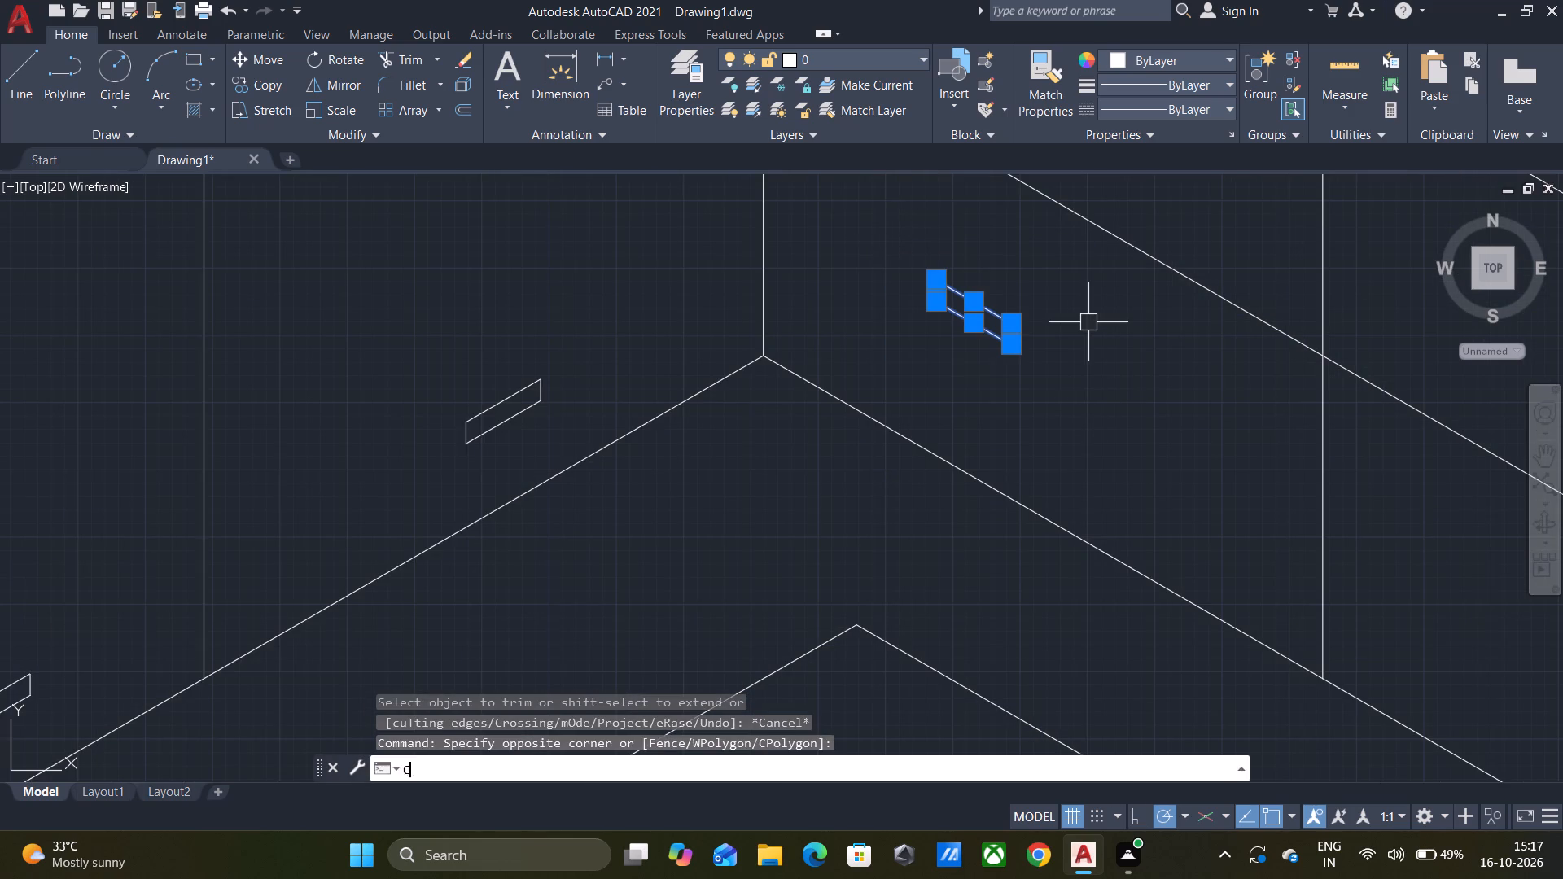
{"action": "left_click", "coordinate": [503, 576]}
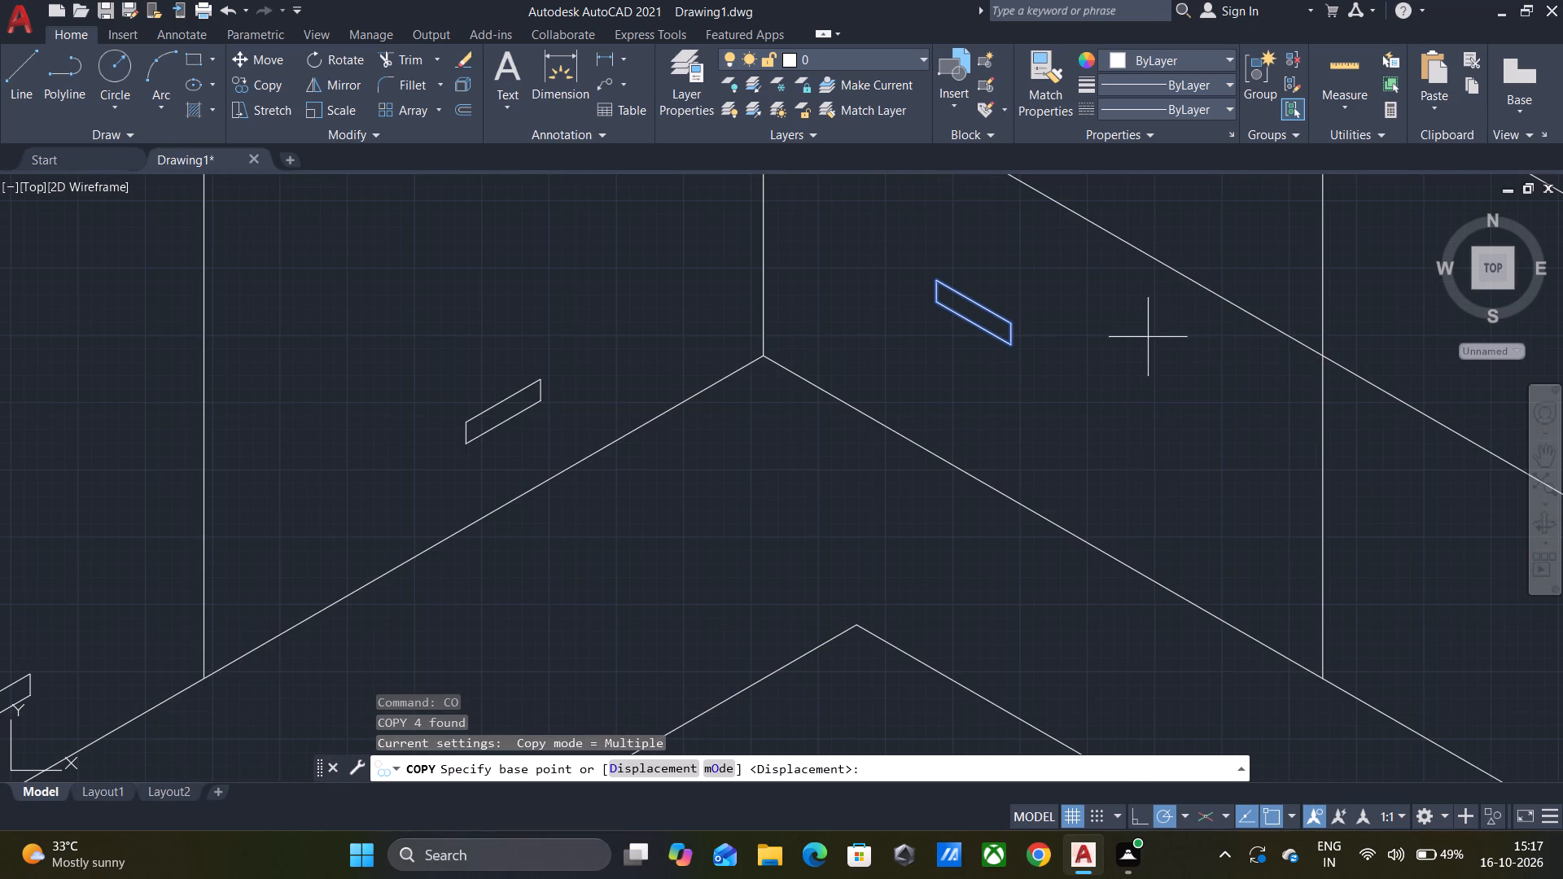
{"action": "left_click", "coordinate": [1005, 338]}
{"action": "scroll", "coordinate": [1137, 400], "scroll_direction": "down", "scroll_amount": 2}
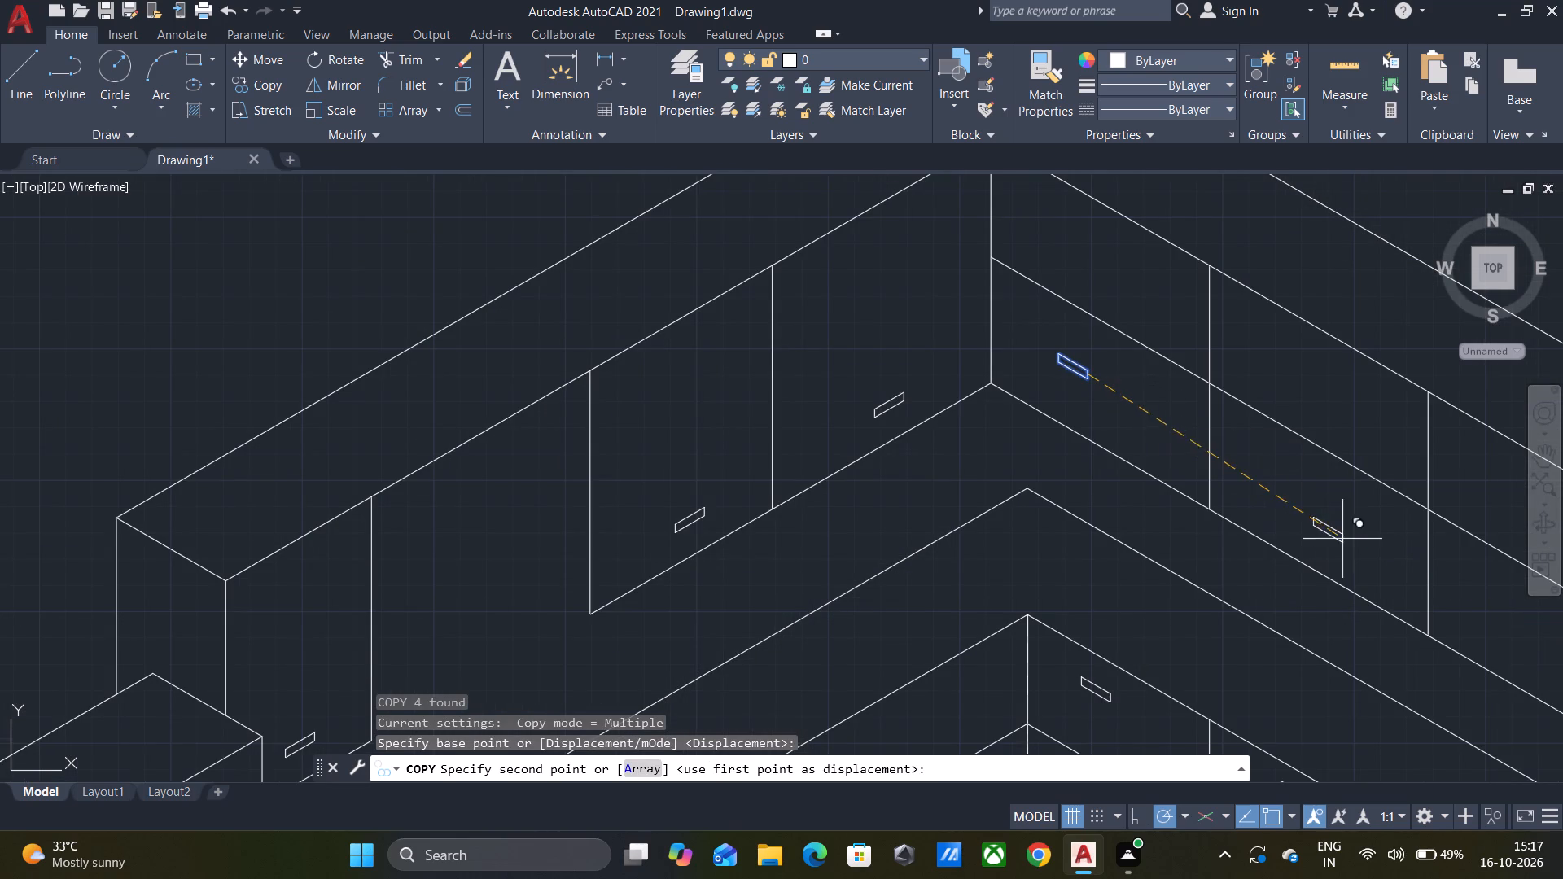
{"action": "left_click", "coordinate": [1335, 522]}
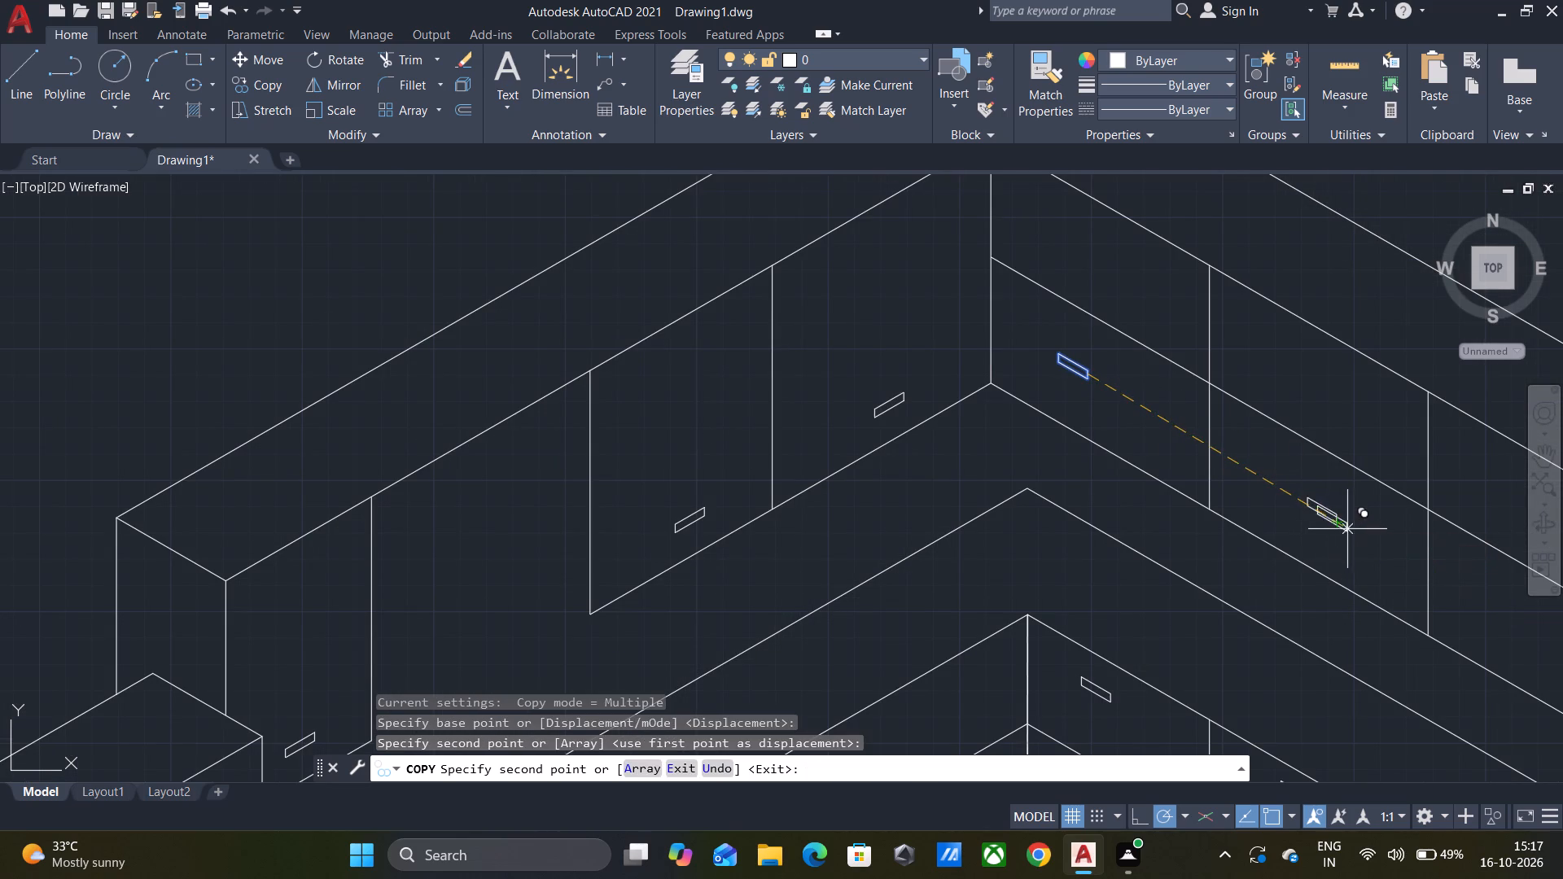
{"action": "scroll", "coordinate": [1355, 538], "scroll_direction": "down", "scroll_amount": 1}
{"action": "middle_click_drag", "start_coordinate": [1357, 538], "coordinate": [1238, 459]}
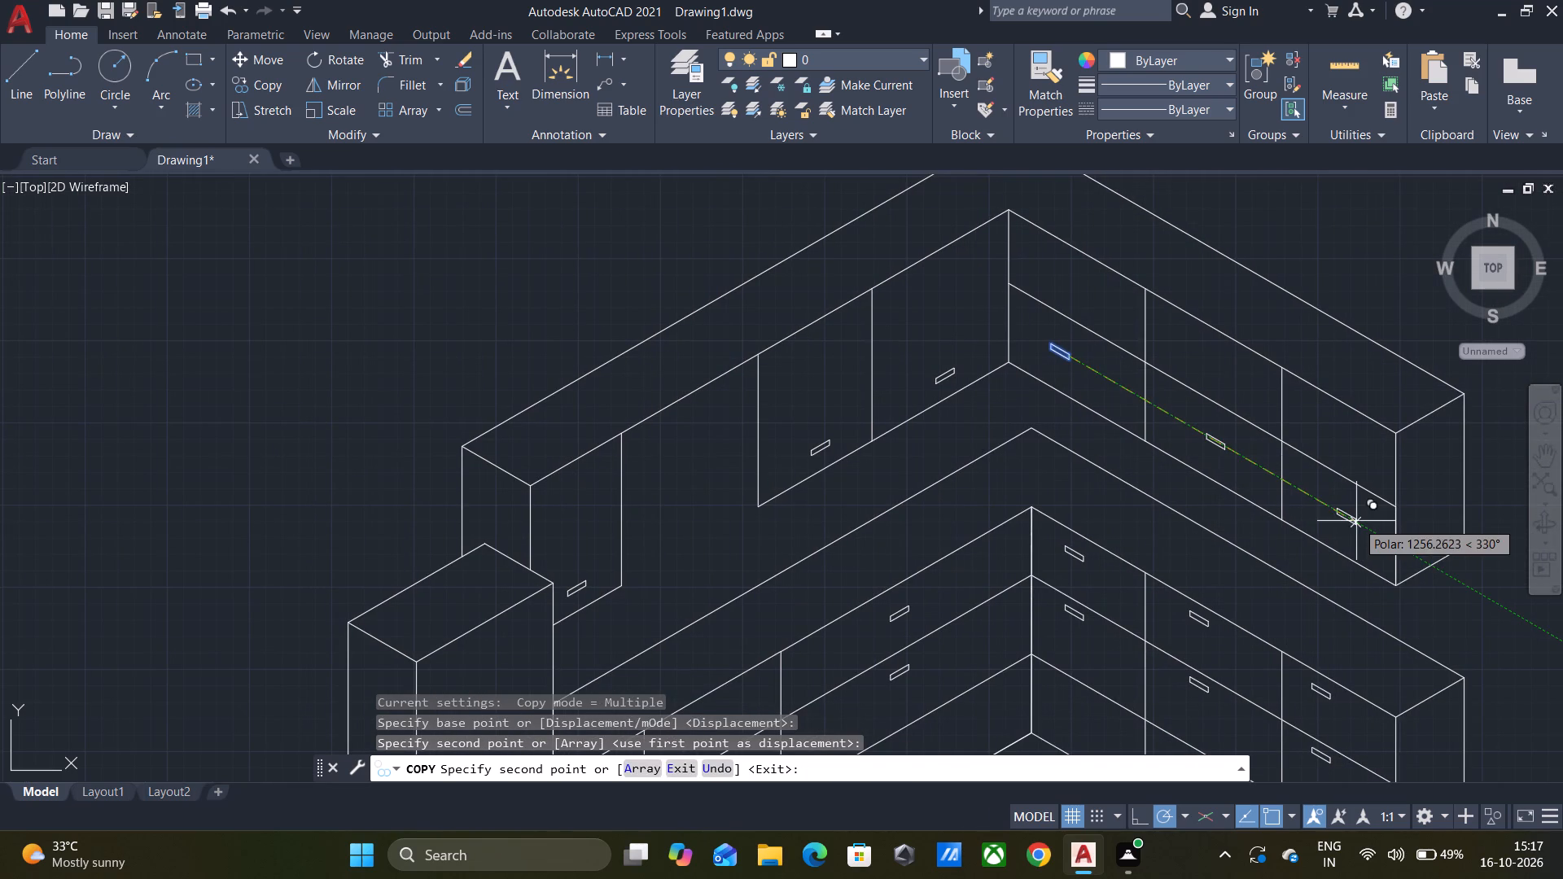
{"action": "left_click", "coordinate": [1346, 521]}
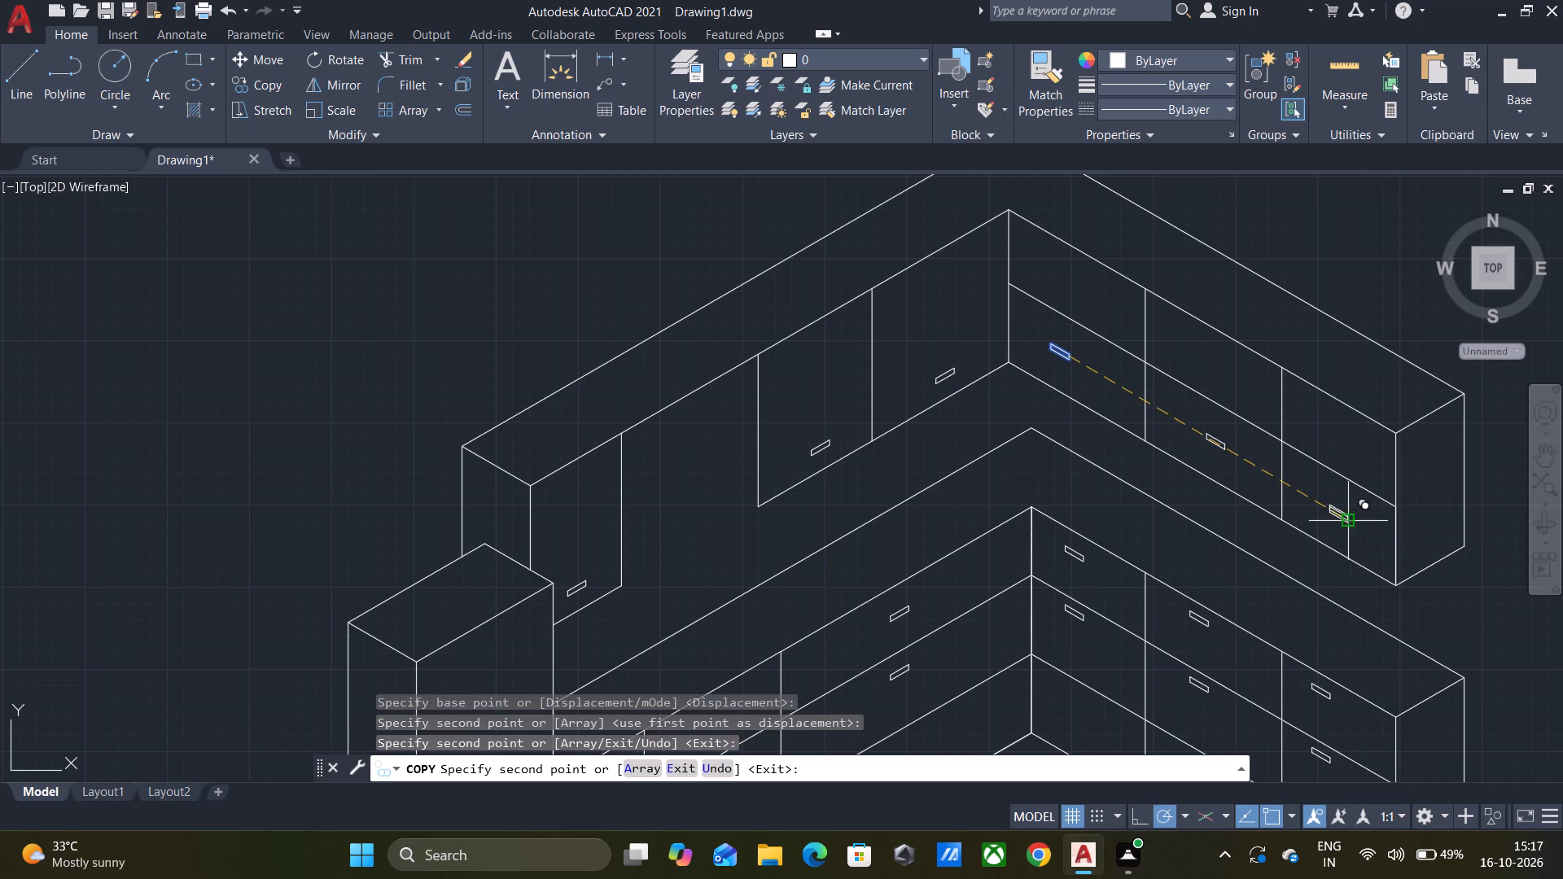
Place three more handle copies directly above, in the upper compartments of the third, second and first panels past the inner corner.
{"action": "left_click", "coordinate": [1351, 449]}
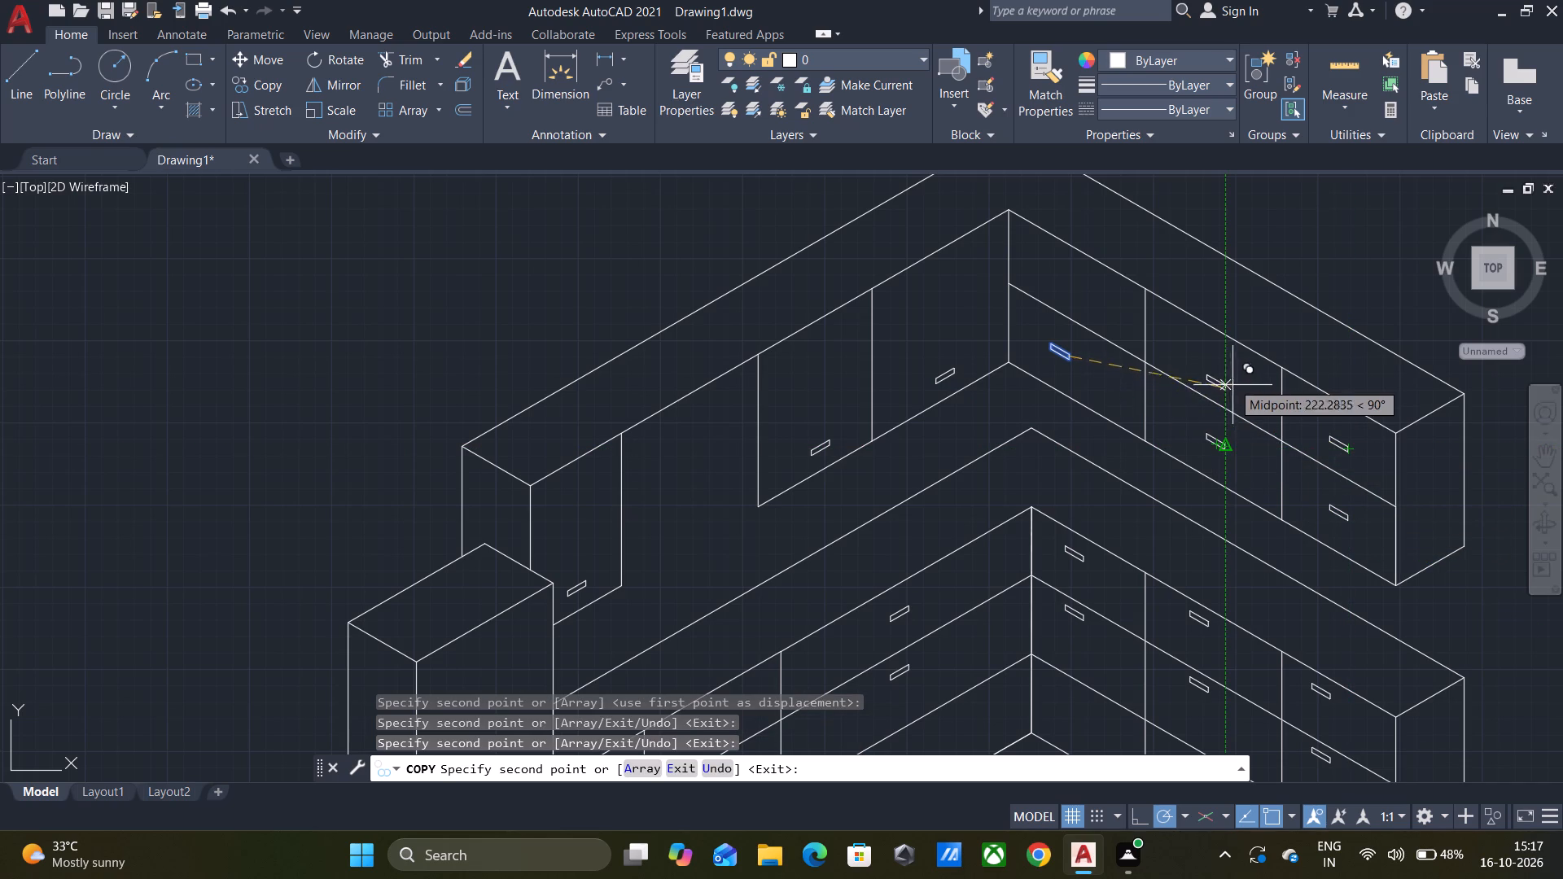
{"action": "left_click", "coordinate": [1229, 375]}
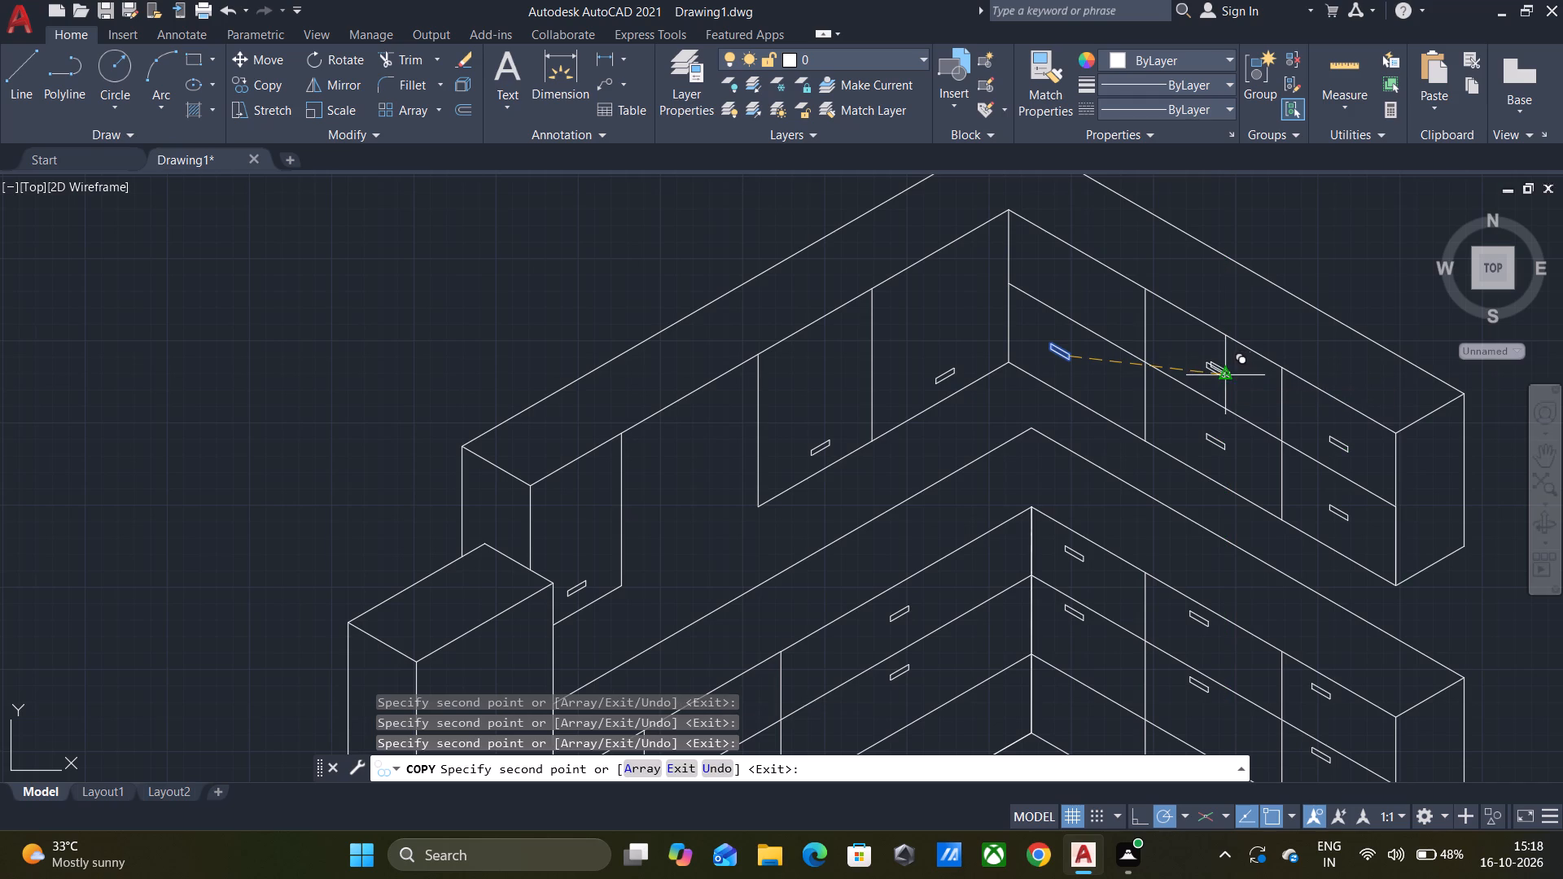
{"action": "left_click", "coordinate": [1079, 286]}
{"action": "key", "text": "Escape"}
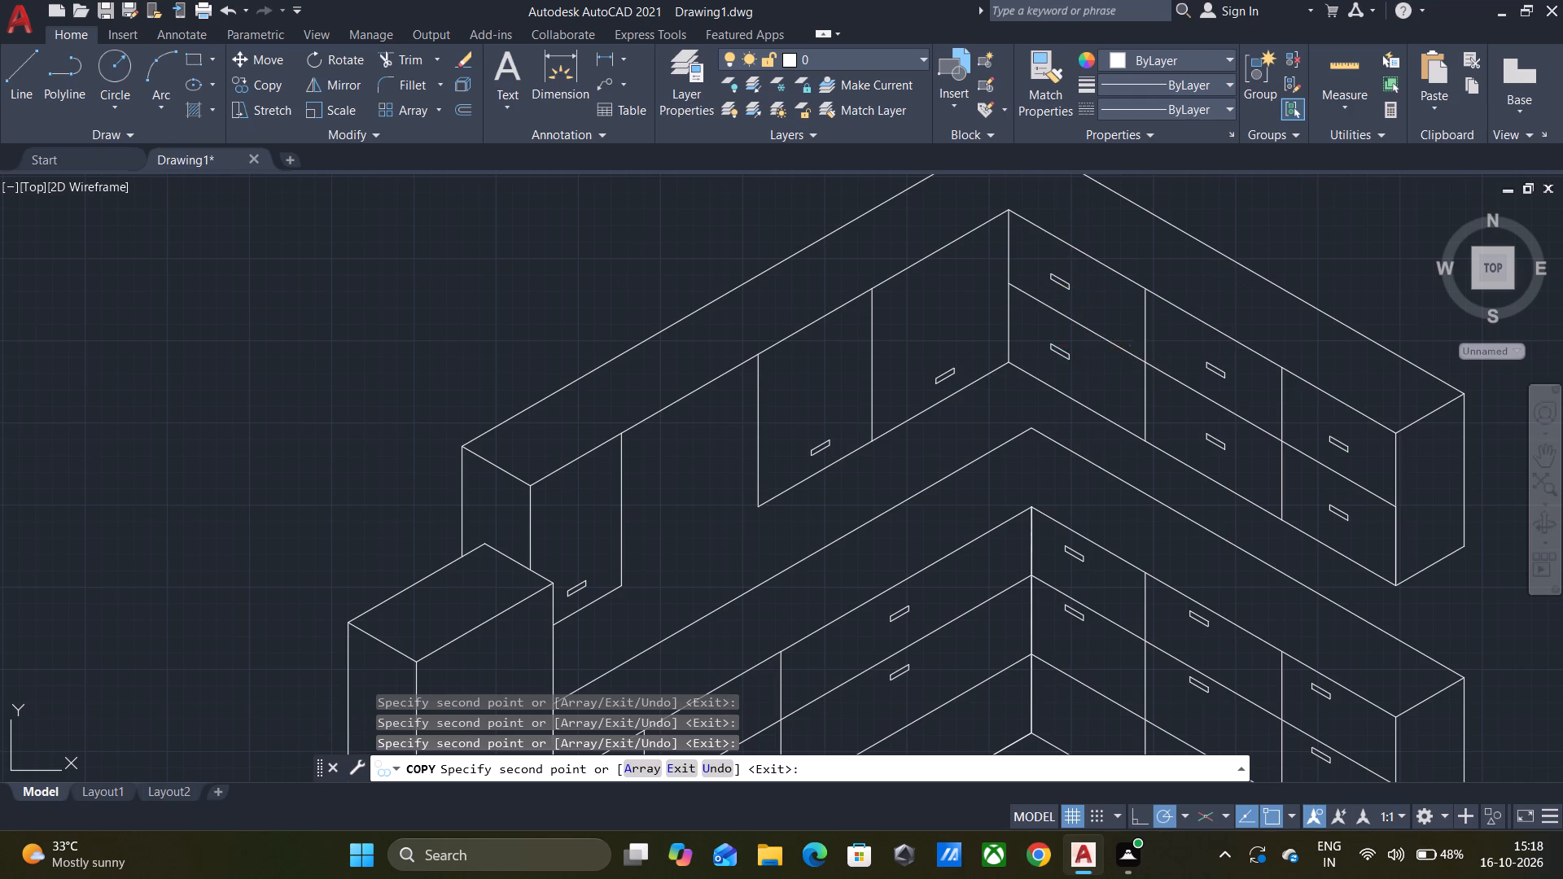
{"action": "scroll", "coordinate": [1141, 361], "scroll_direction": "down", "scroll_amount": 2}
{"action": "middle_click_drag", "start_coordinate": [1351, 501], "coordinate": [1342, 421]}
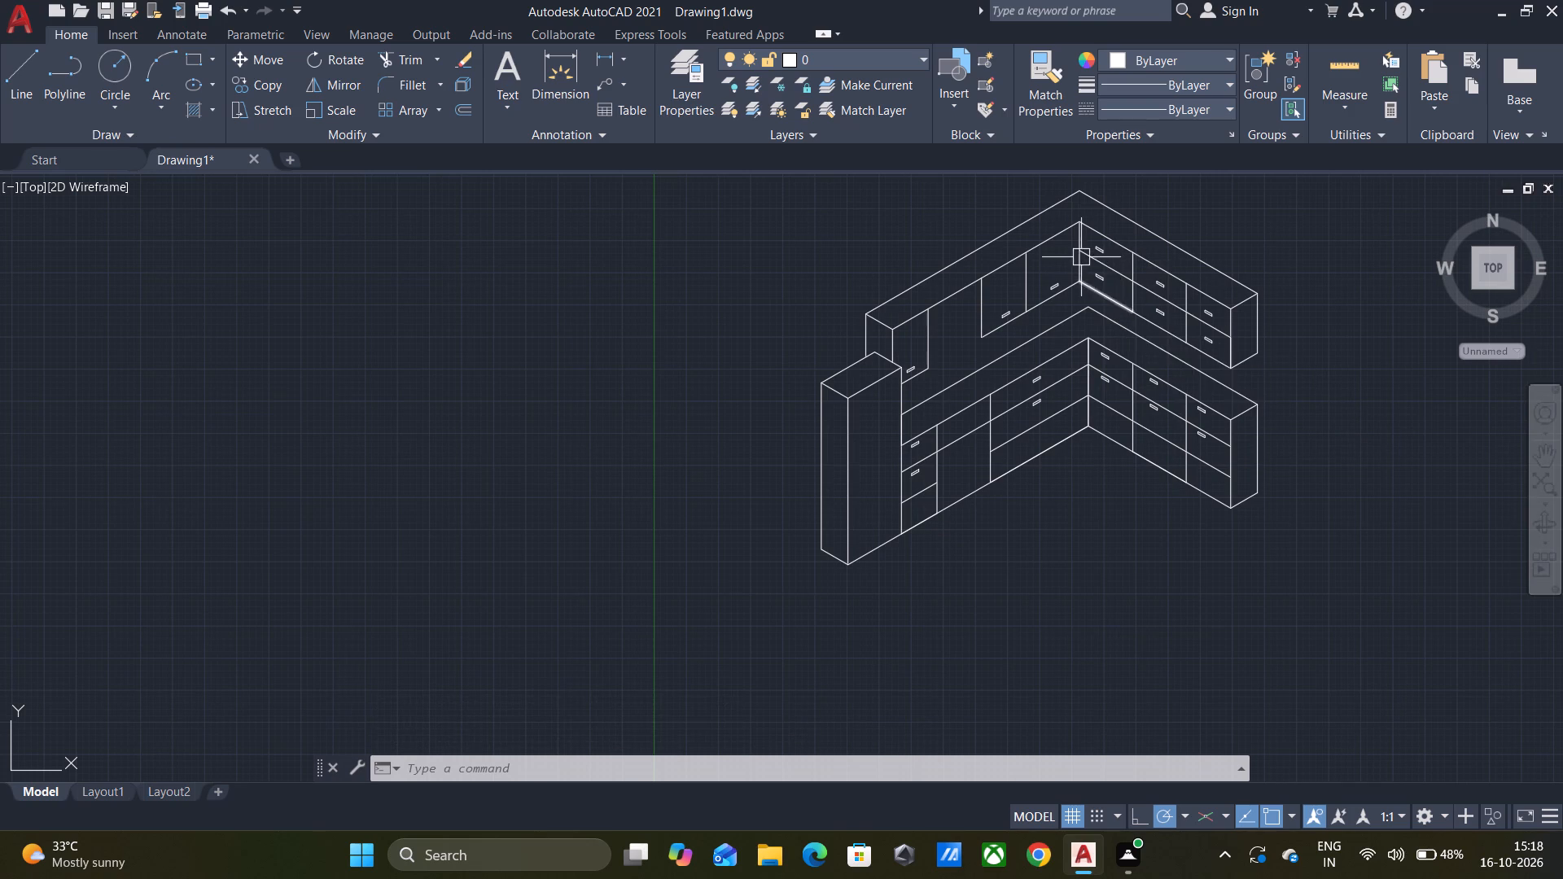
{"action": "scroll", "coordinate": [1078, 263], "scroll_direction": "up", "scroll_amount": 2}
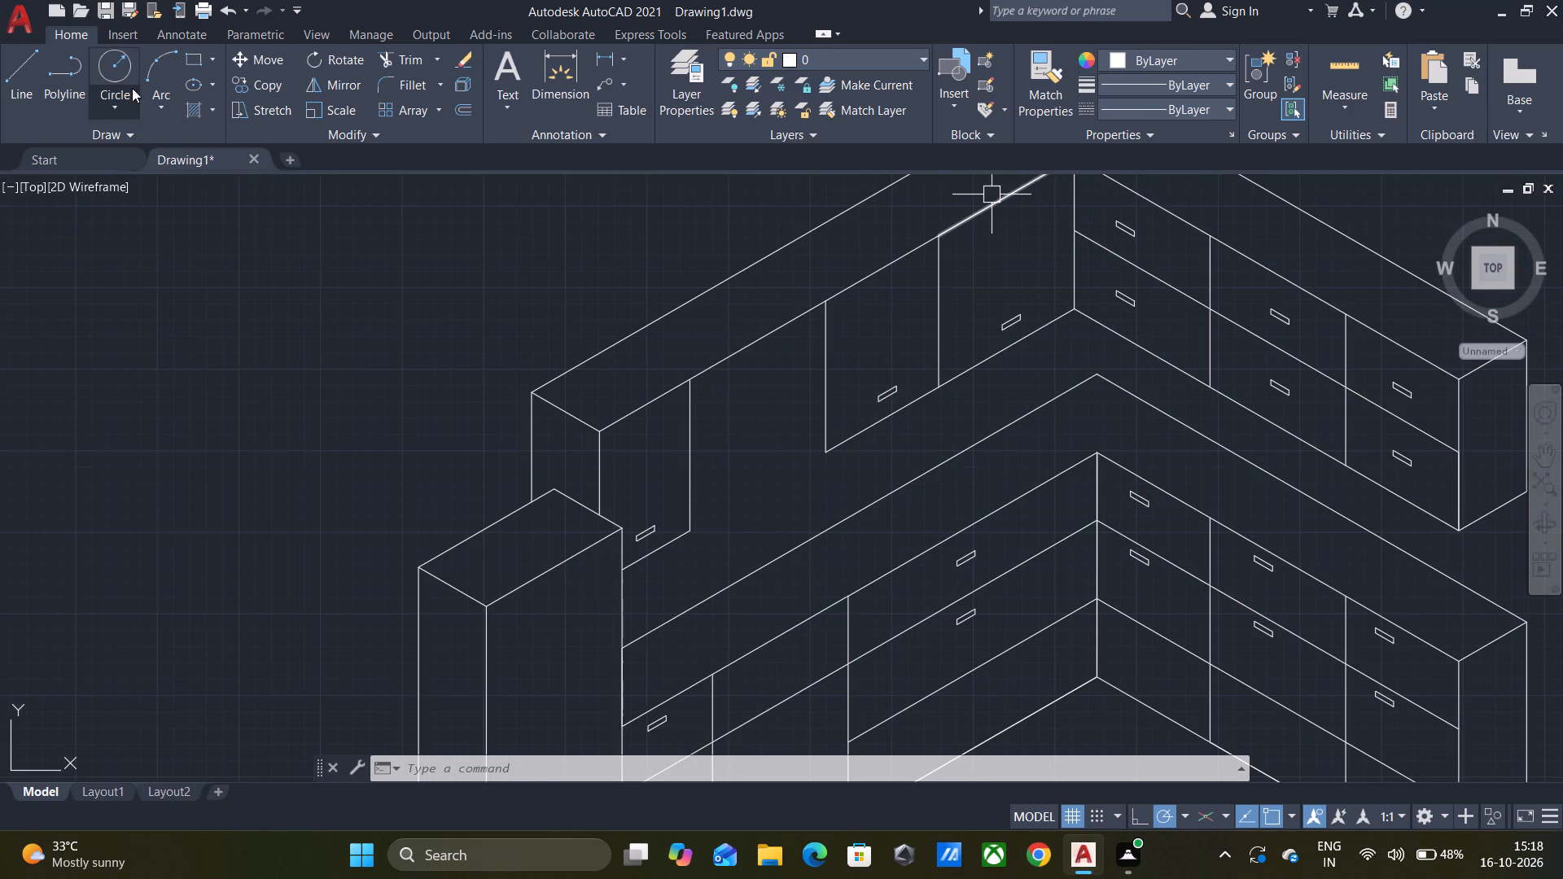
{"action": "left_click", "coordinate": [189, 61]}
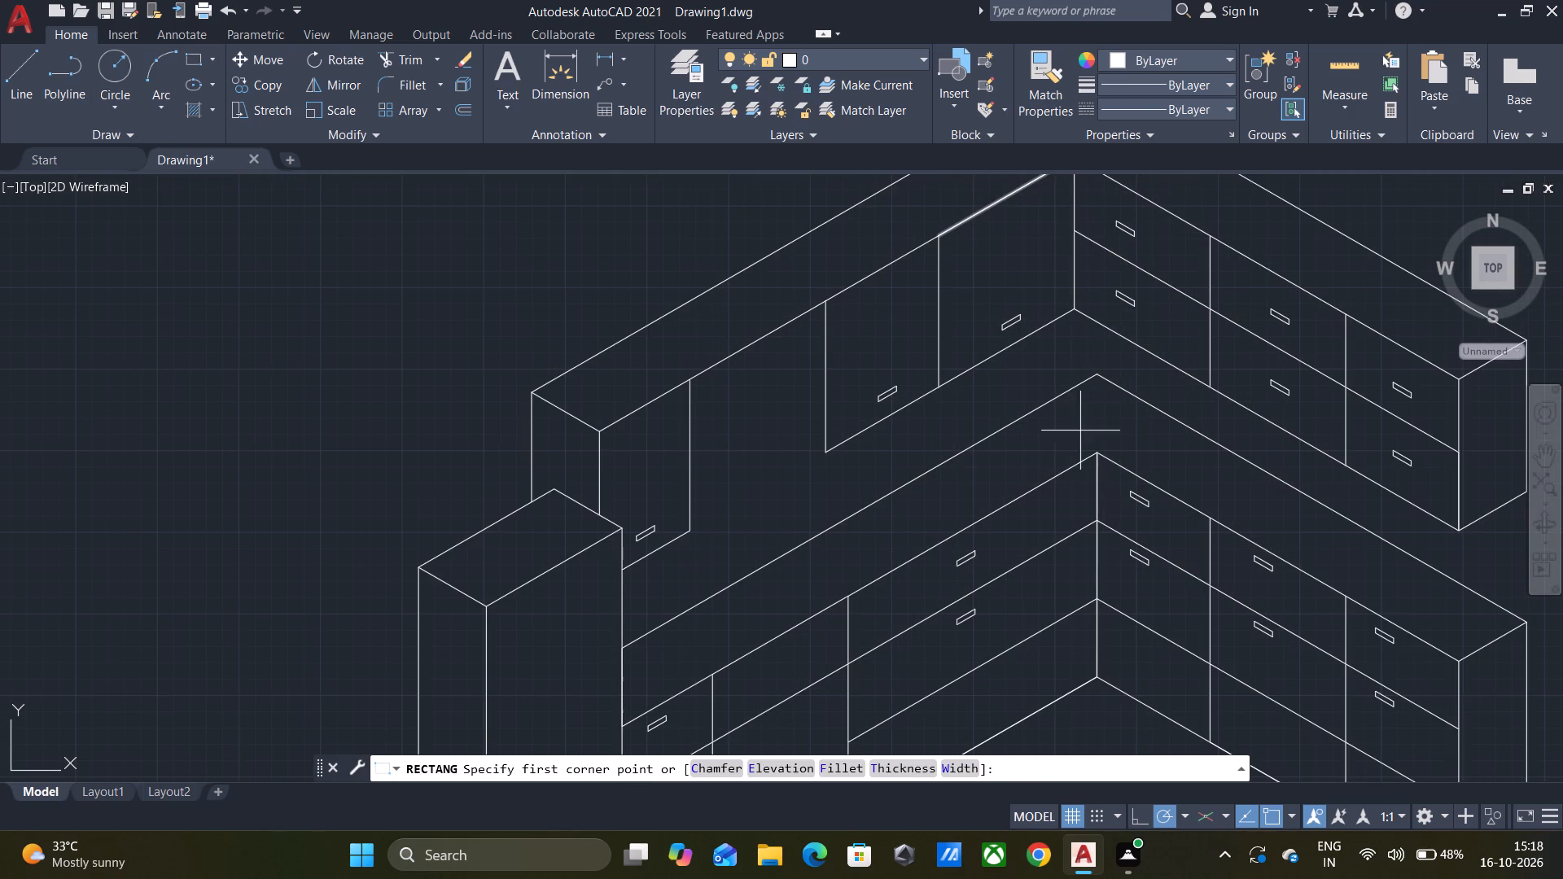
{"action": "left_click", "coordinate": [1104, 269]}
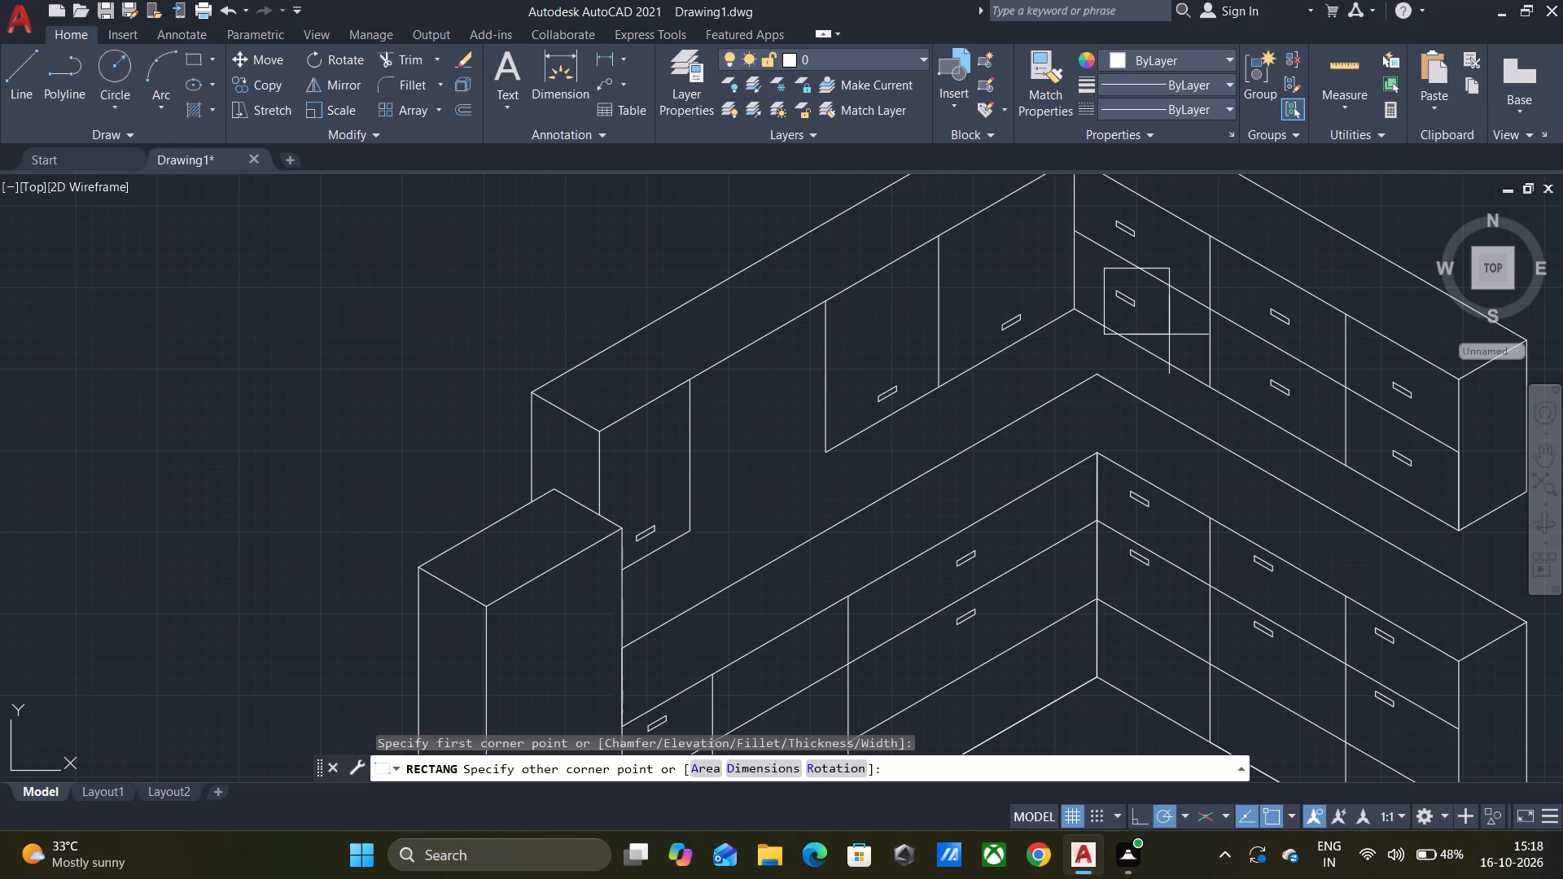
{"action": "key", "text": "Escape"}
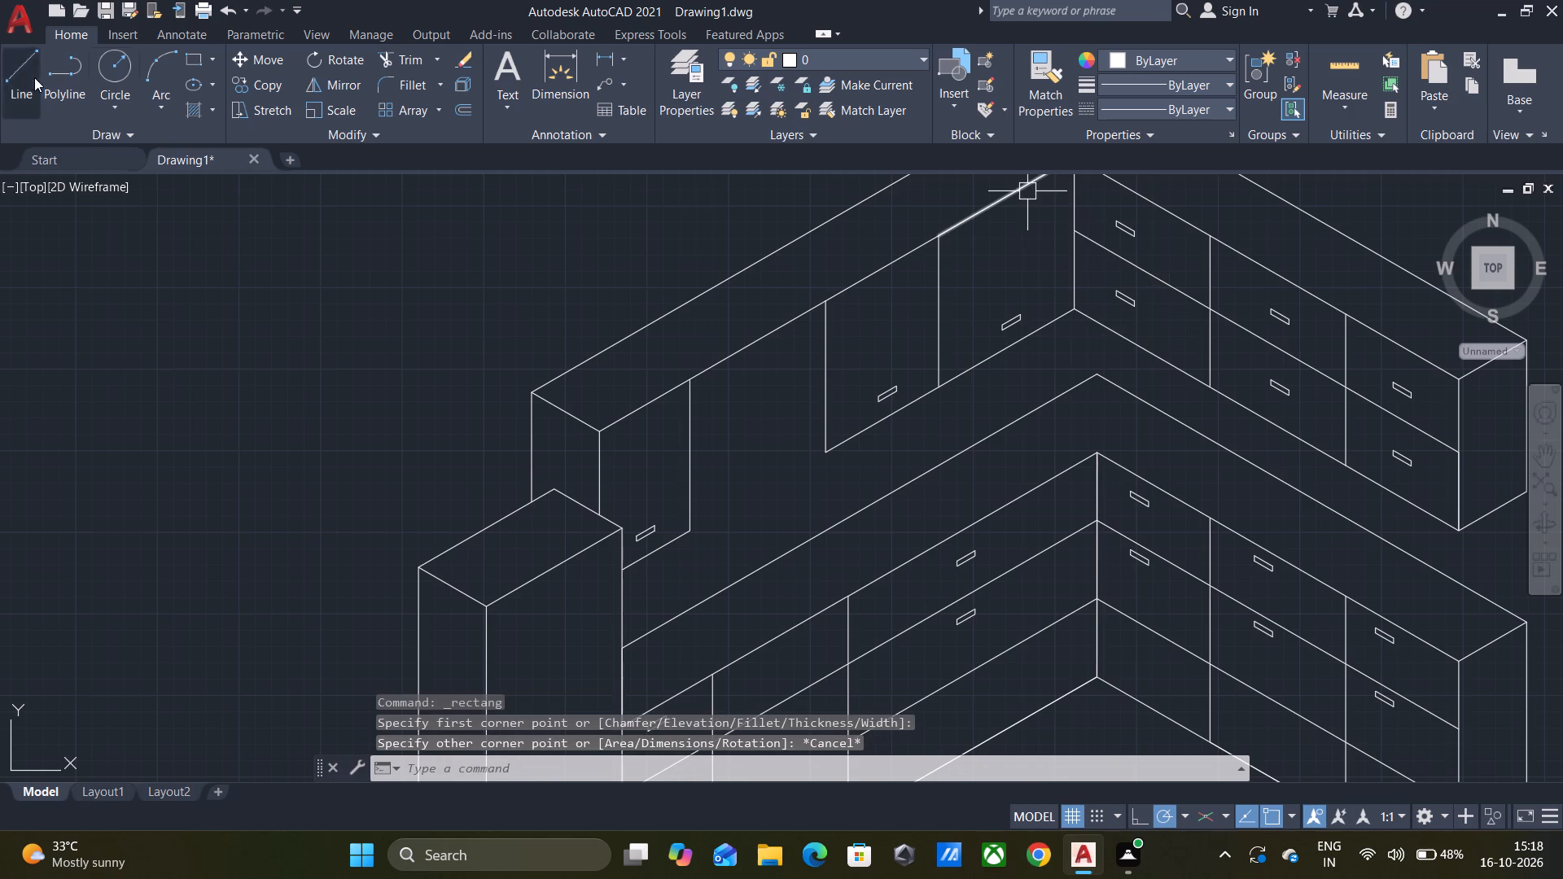
Draw a closed slanted frame, about 327 mm along 330°, around the handle in the first lower compartment past the upper row's inner corner.
{"action": "left_click", "coordinate": [28, 62]}
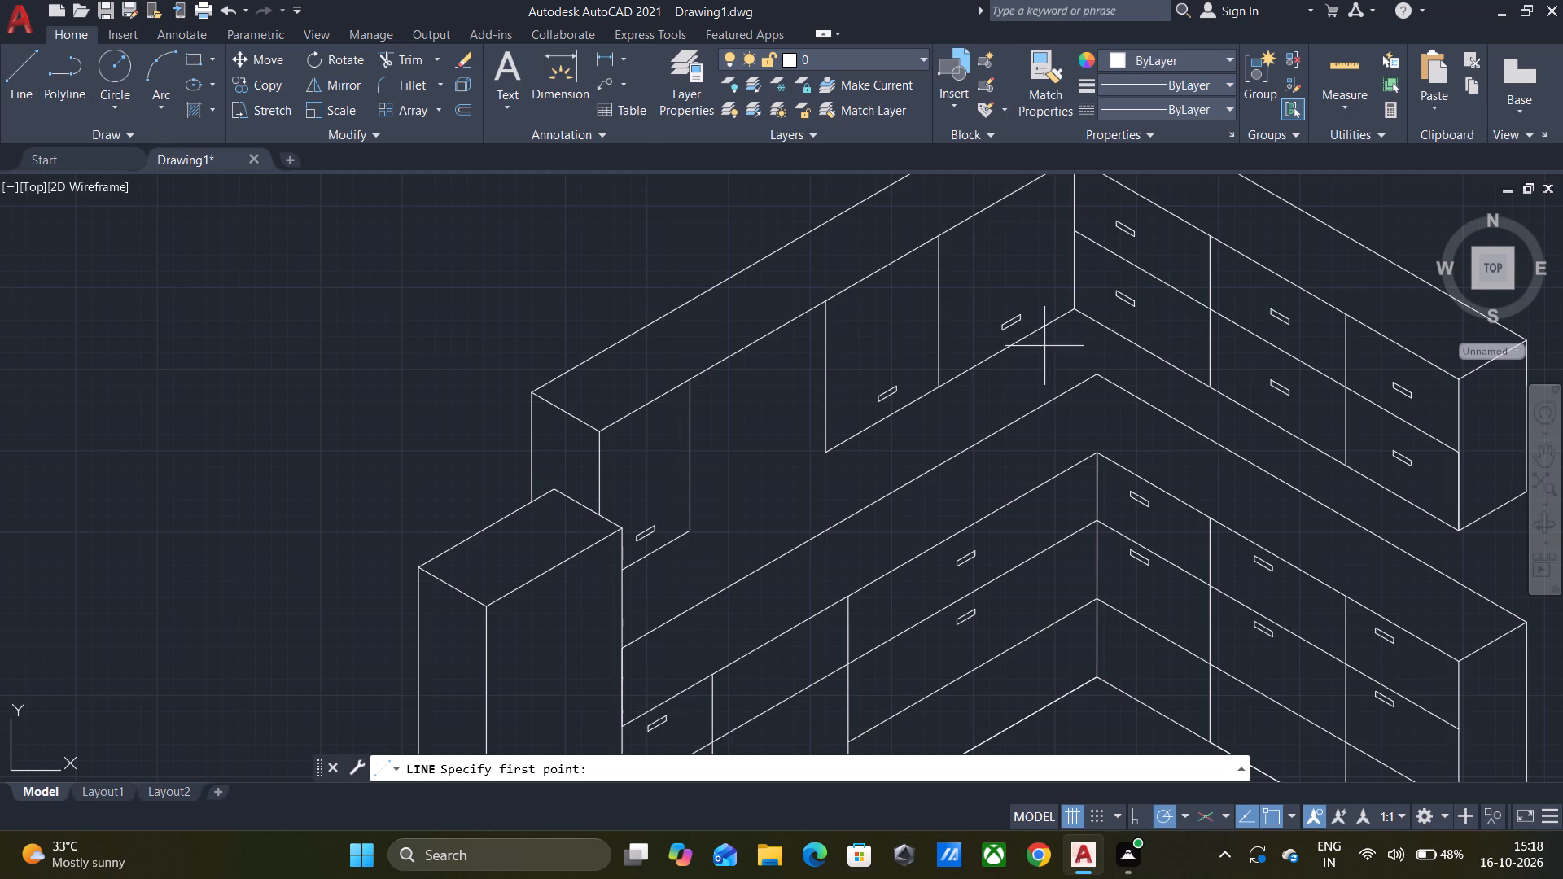
{"action": "scroll", "coordinate": [1060, 330], "scroll_direction": "up", "scroll_amount": 1}
{"action": "left_click", "coordinate": [1117, 221]}
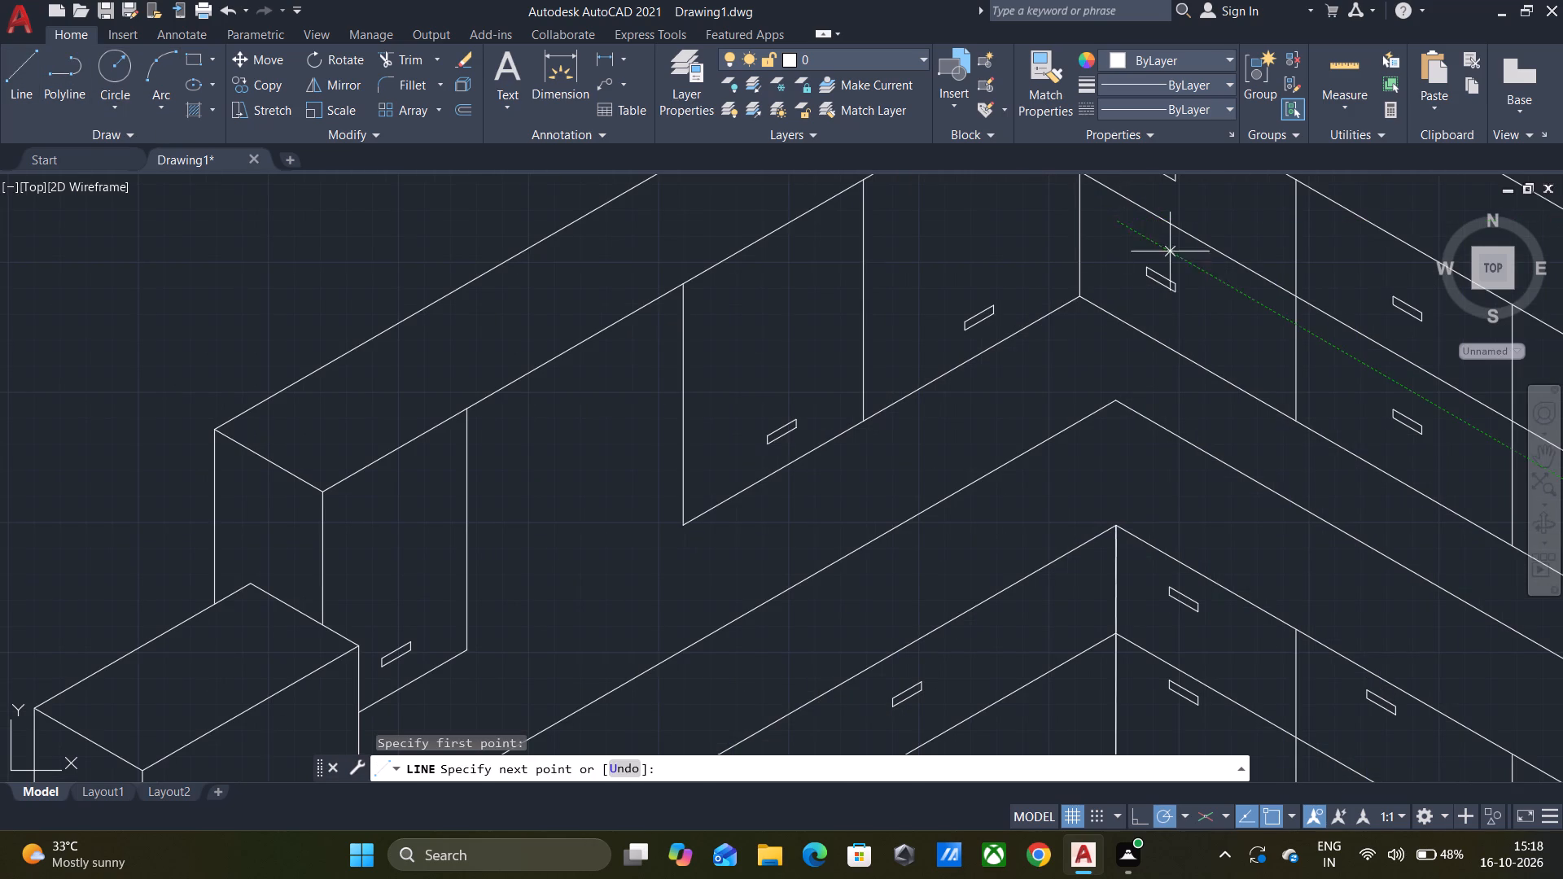
{"action": "left_click", "coordinate": [1234, 291]}
{"action": "left_click", "coordinate": [1230, 344]}
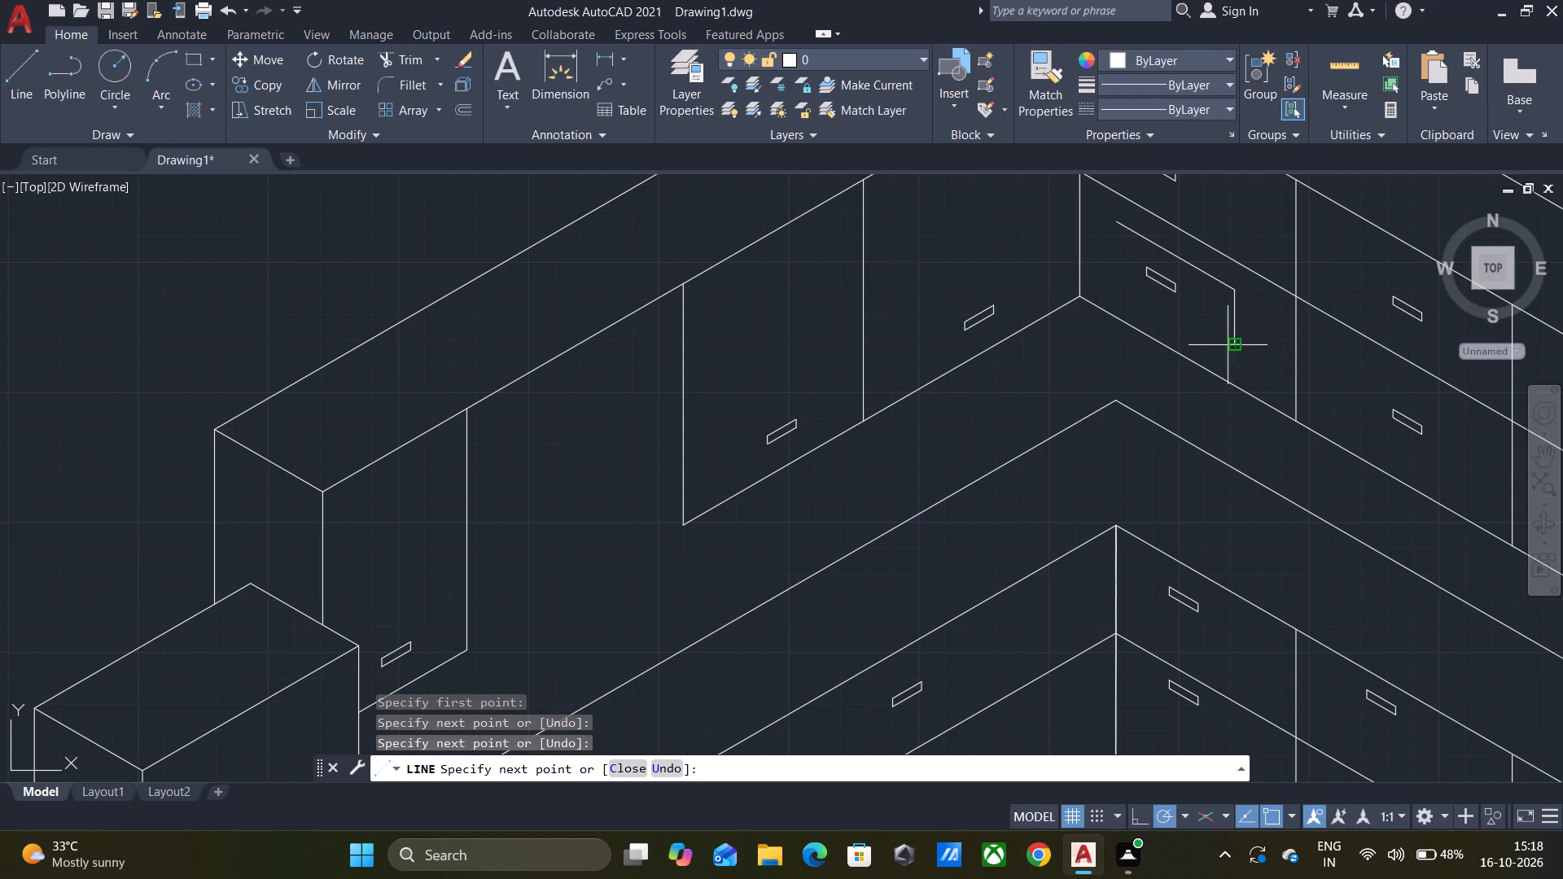
{"action": "left_click", "coordinate": [1108, 269]}
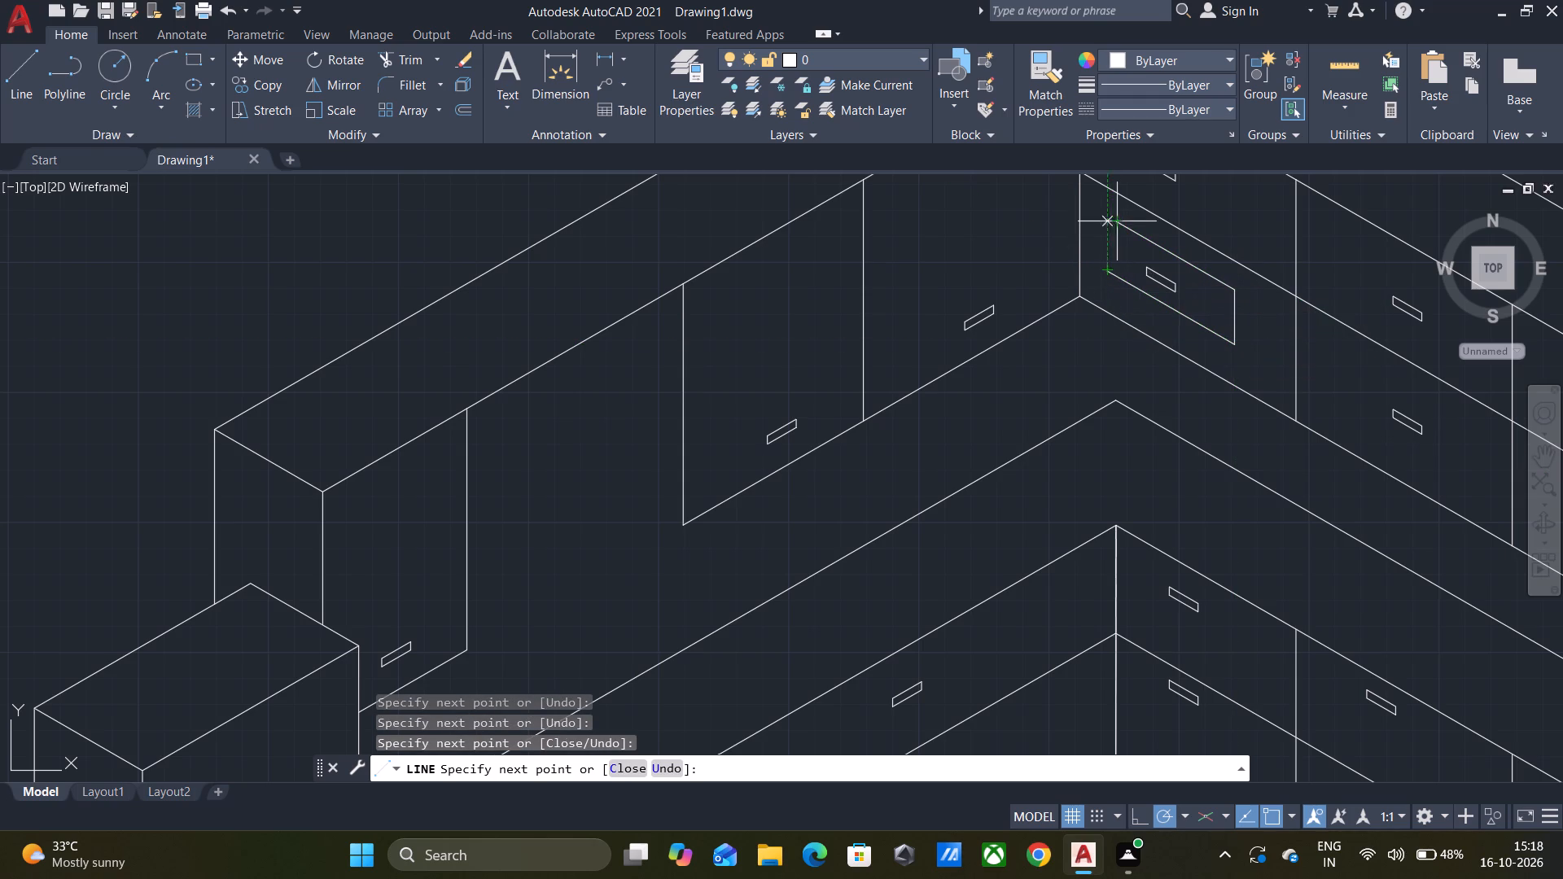
{"action": "left_click", "coordinate": [1106, 211]}
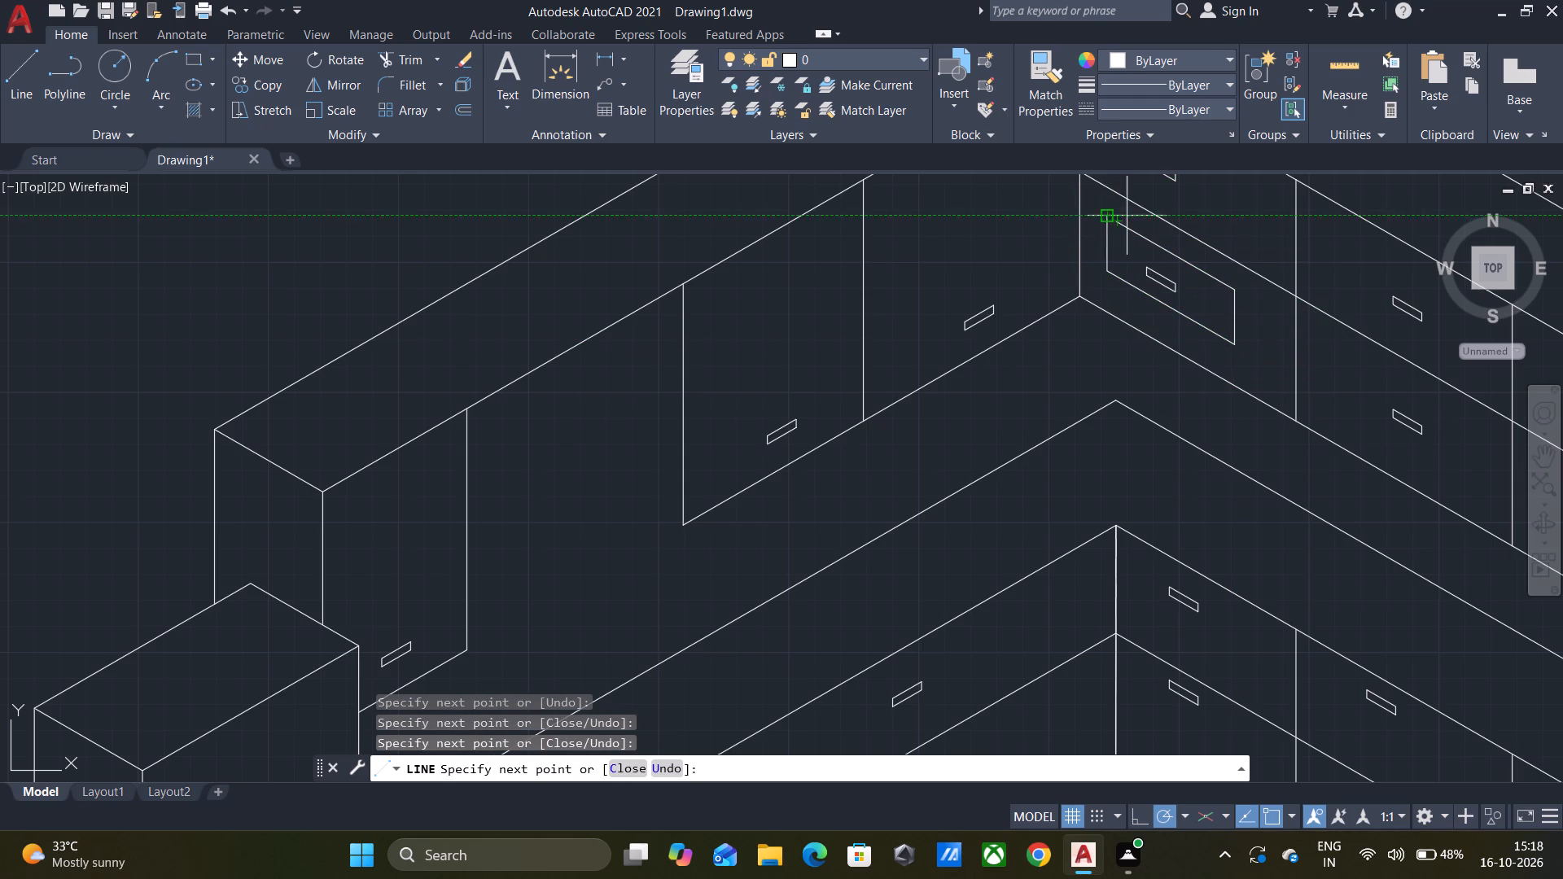
{"action": "left_click", "coordinate": [1121, 225]}
{"action": "key", "text": "space"}
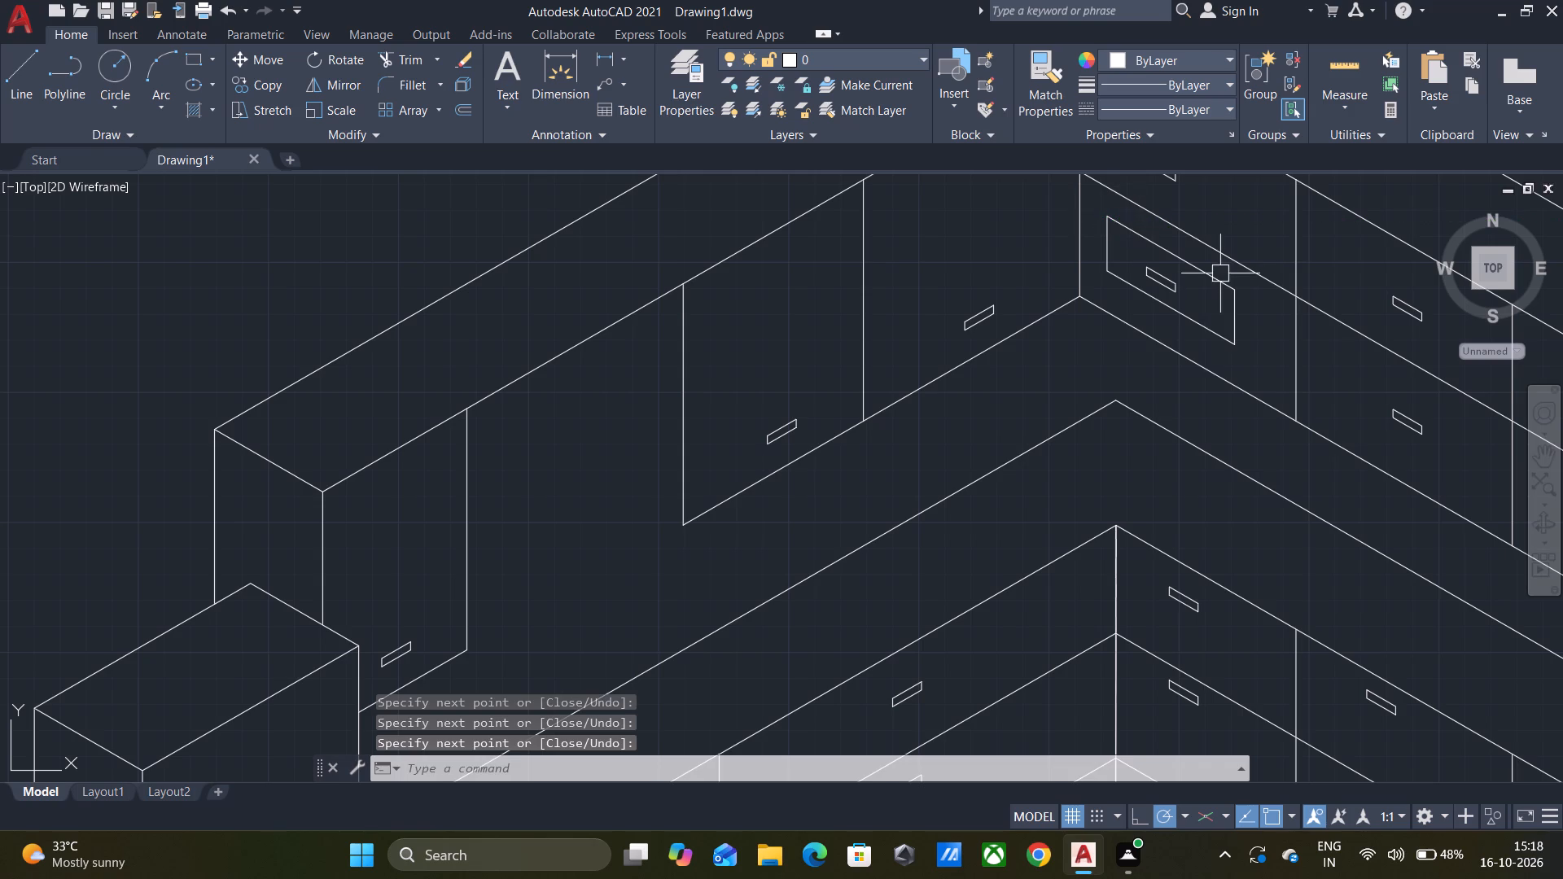
{"action": "scroll", "coordinate": [1230, 302], "scroll_direction": "down", "scroll_amount": 1}
{"action": "key", "text": "space"}
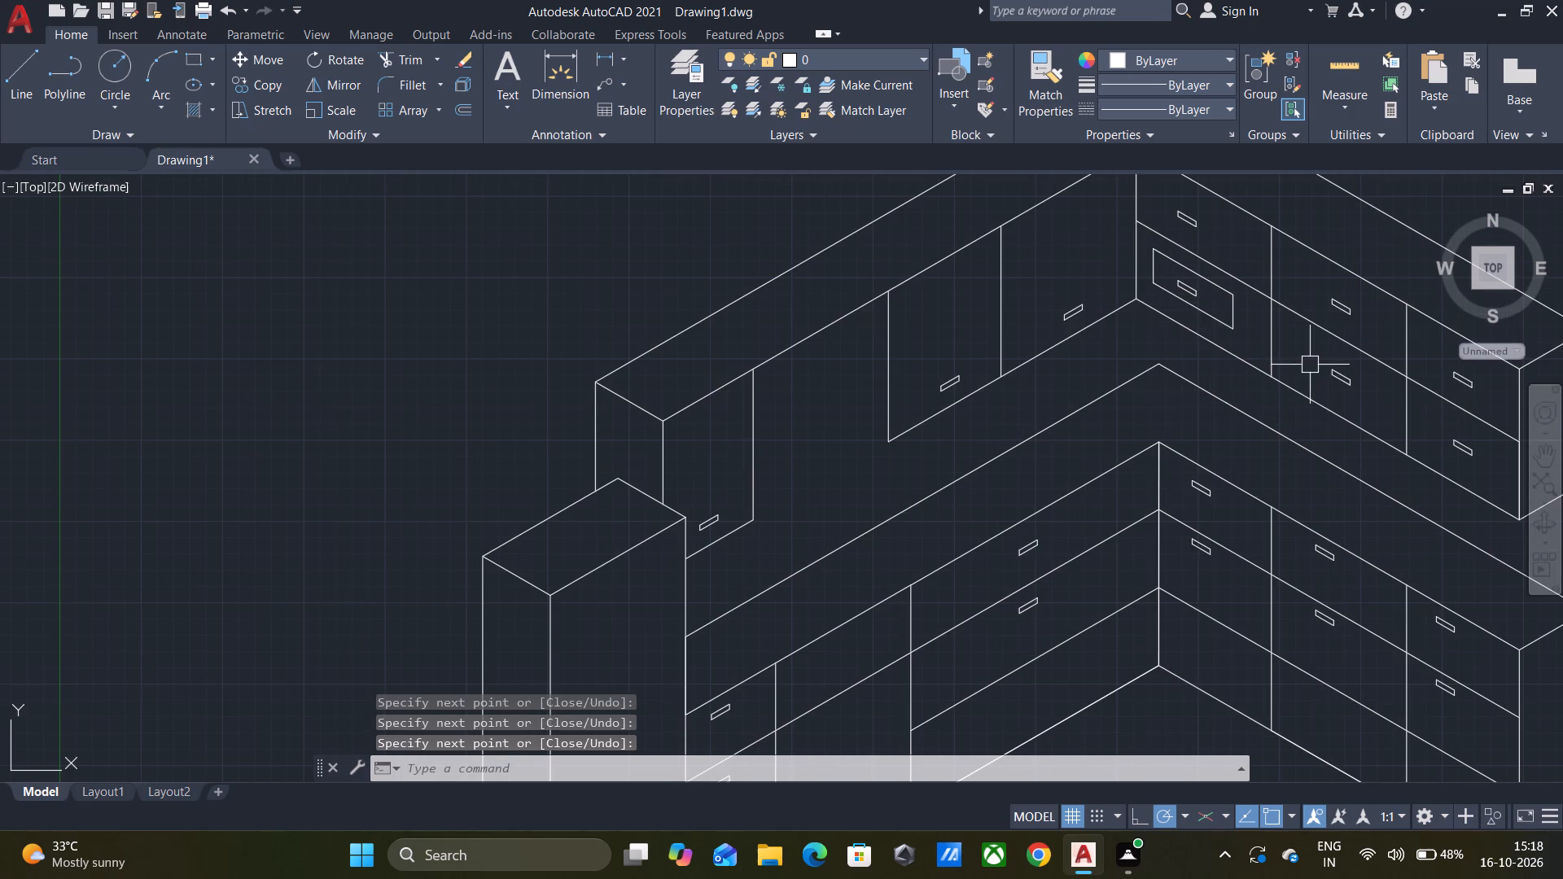
Draw a slanted frame, about 346 mm along 330° and 93 mm high, around the handle in the second lower compartment past the upper row's inner corner.
{"action": "scroll", "coordinate": [1299, 360], "scroll_direction": "up", "scroll_amount": 1}
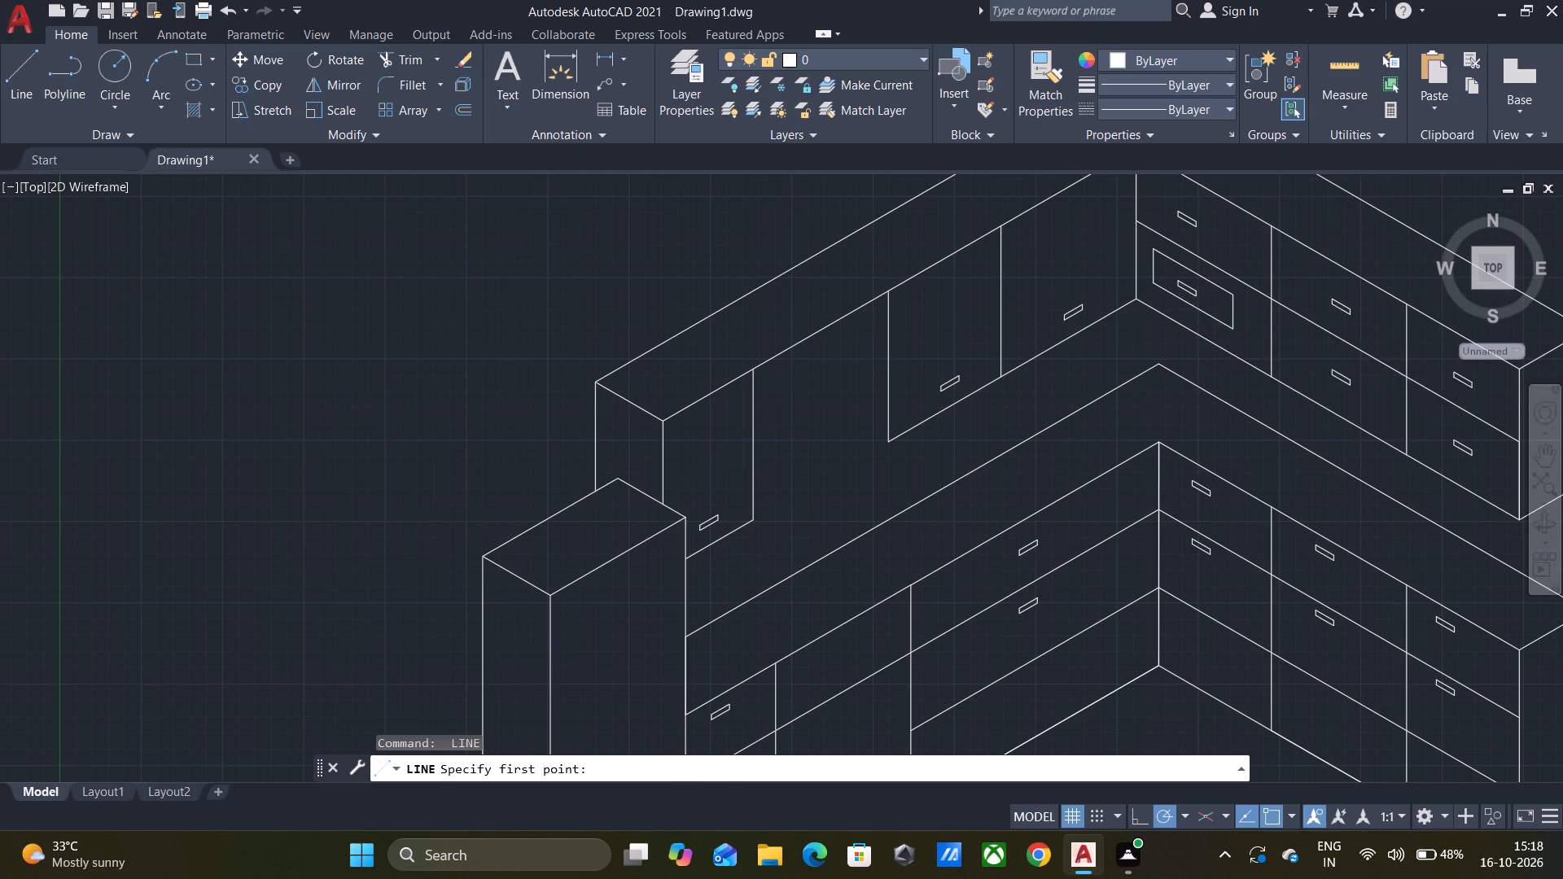
{"action": "left_click", "coordinate": [1291, 324]}
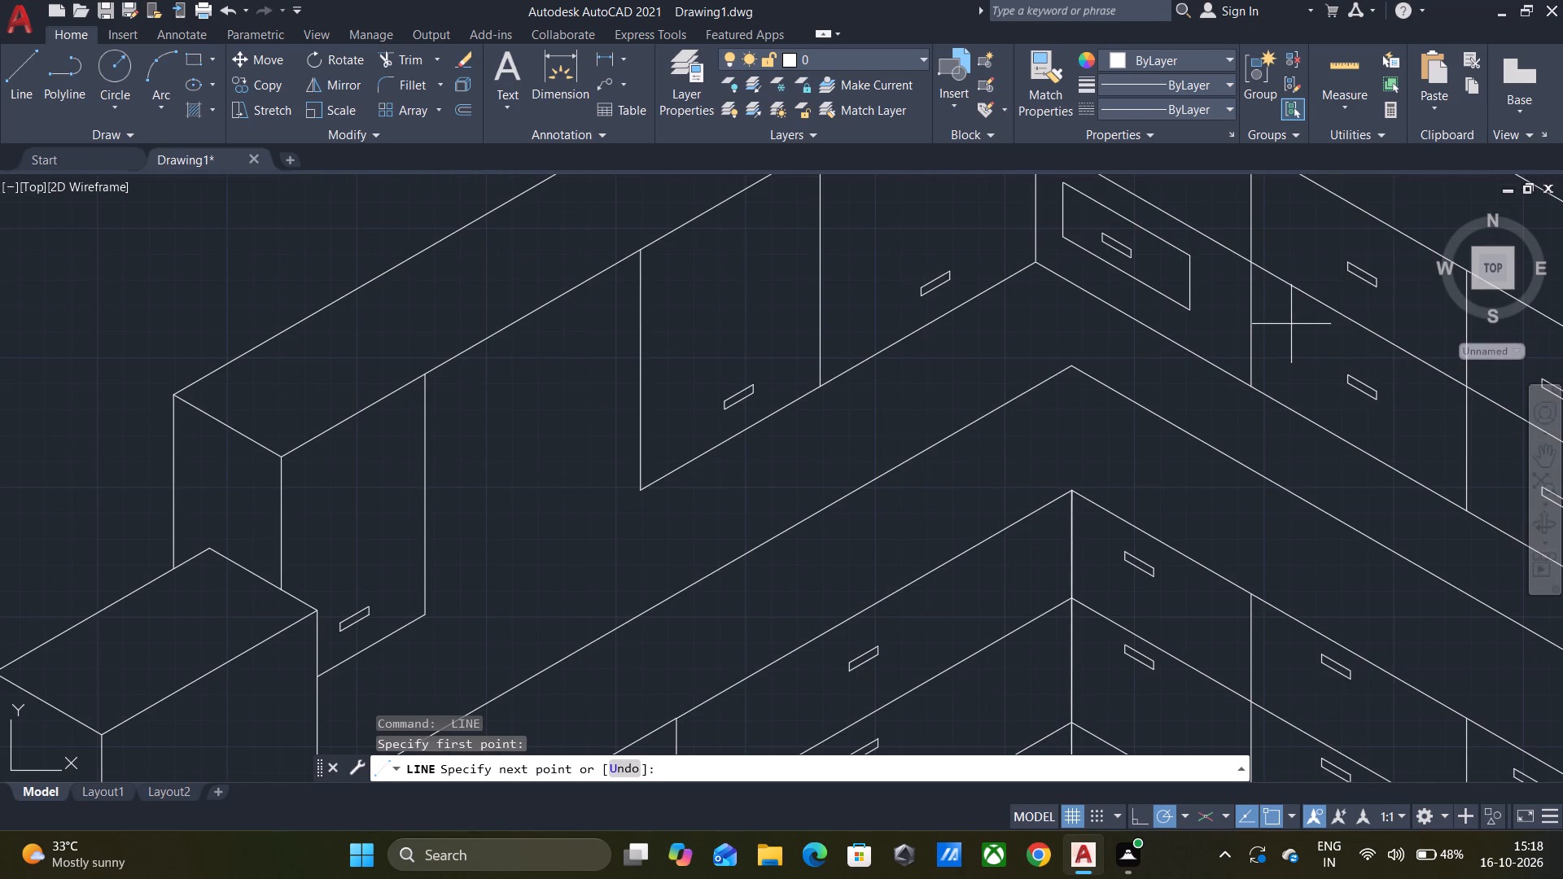
{"action": "left_click", "coordinate": [1417, 396]}
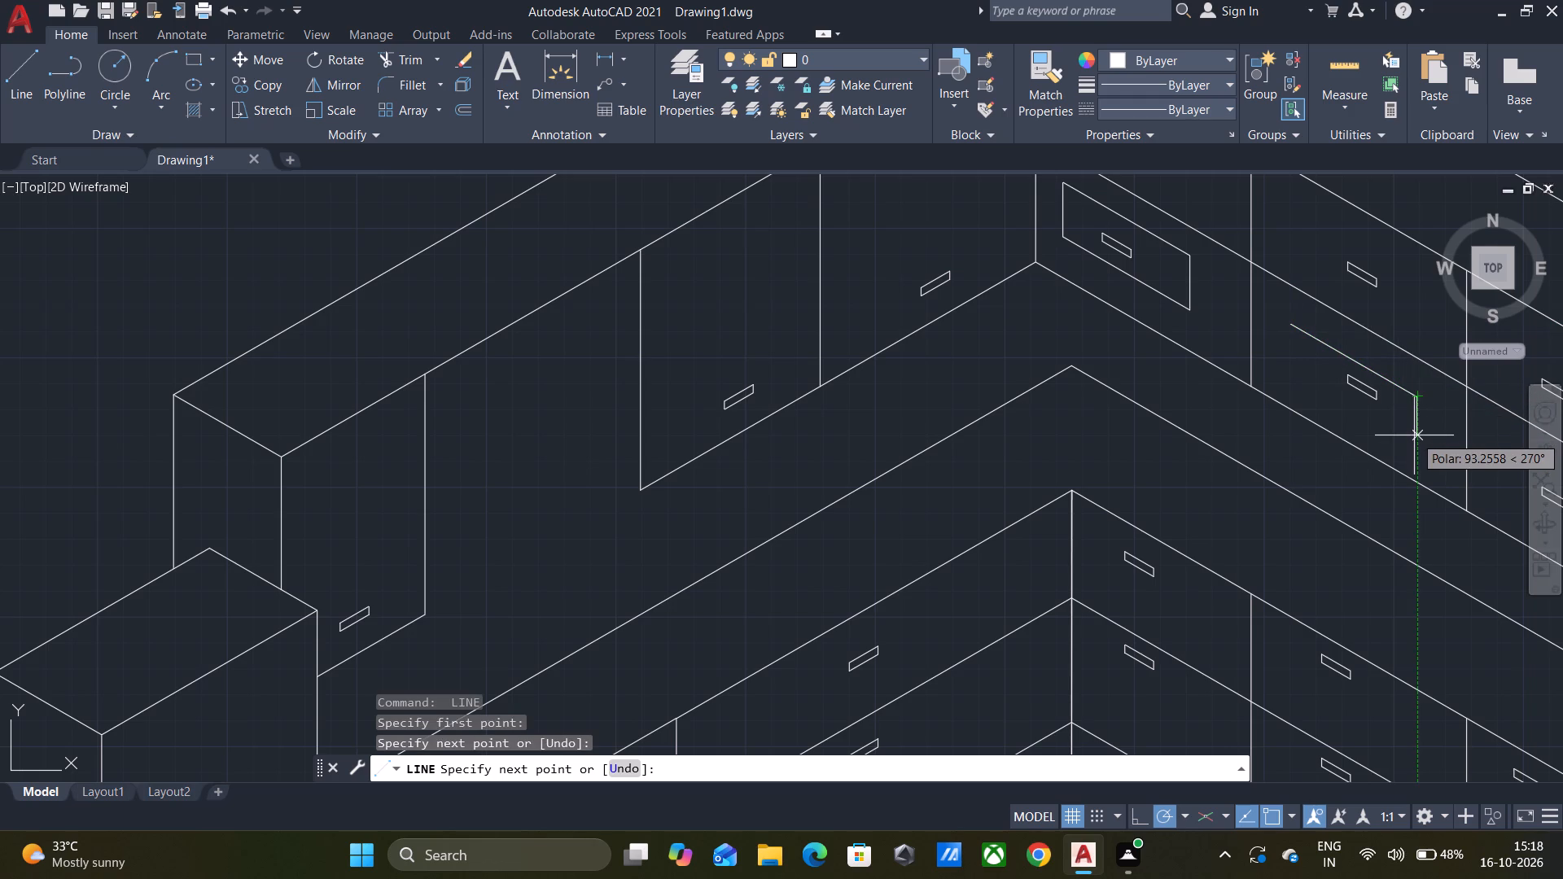
{"action": "left_click", "coordinate": [1414, 435]}
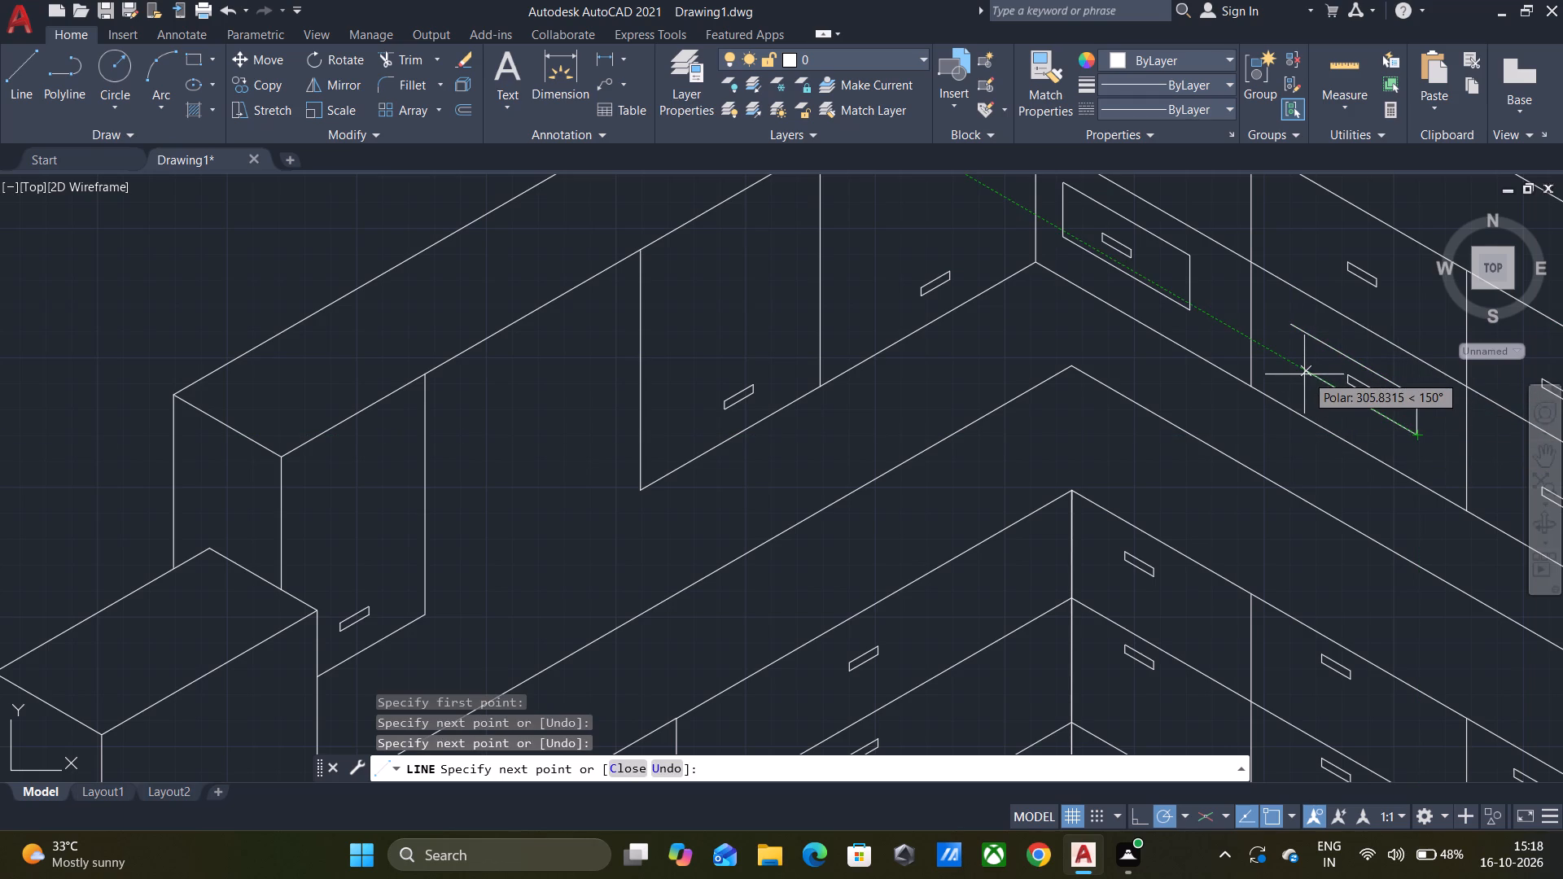
{"action": "left_click", "coordinate": [1295, 371]}
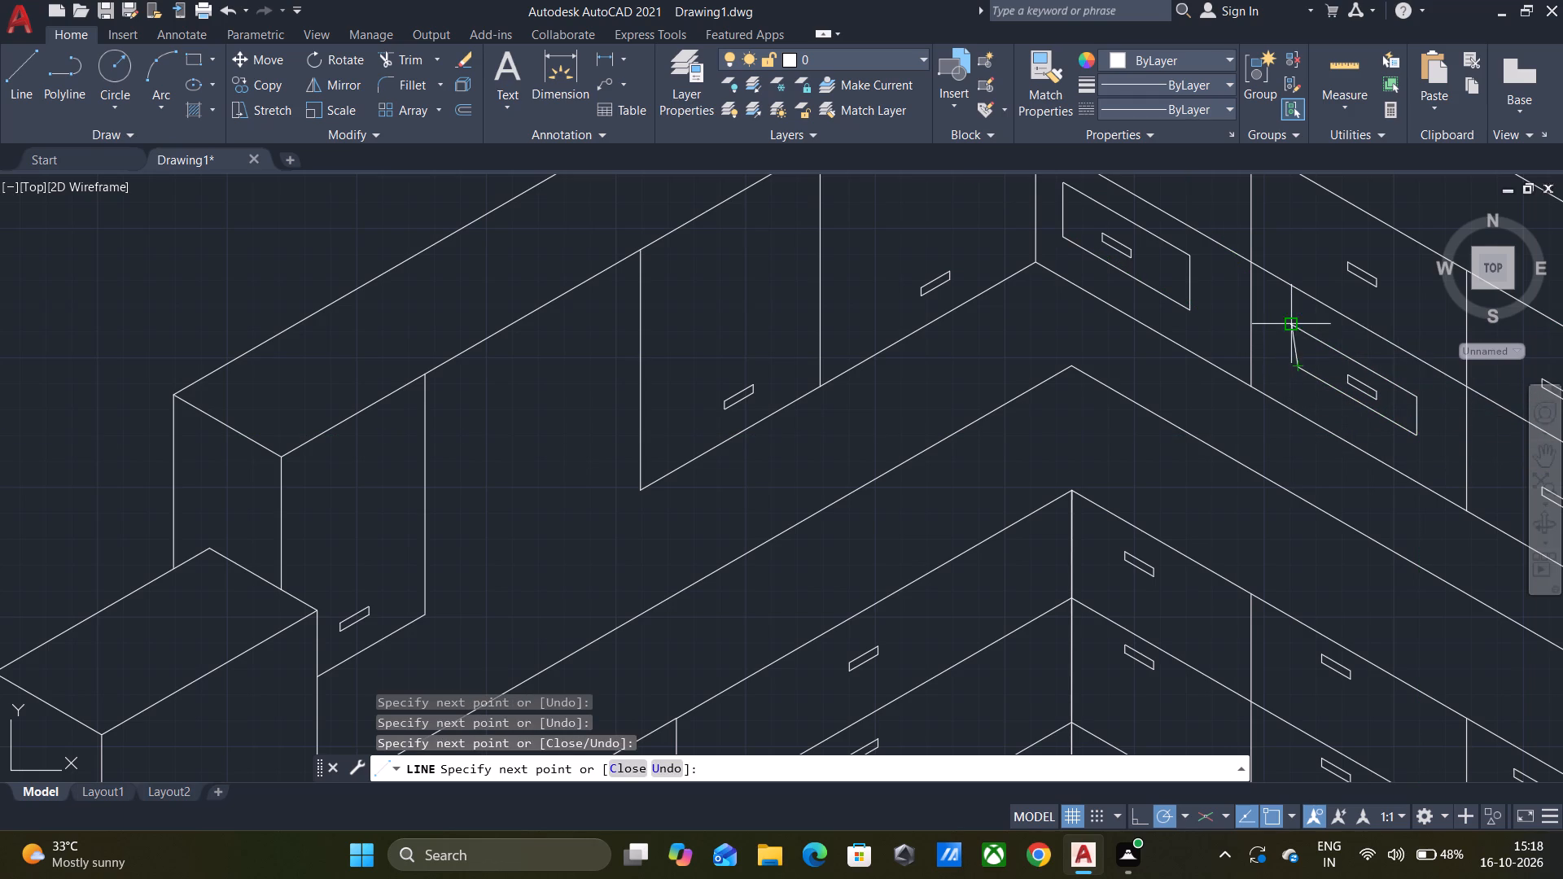
{"action": "left_click", "coordinate": [1297, 321]}
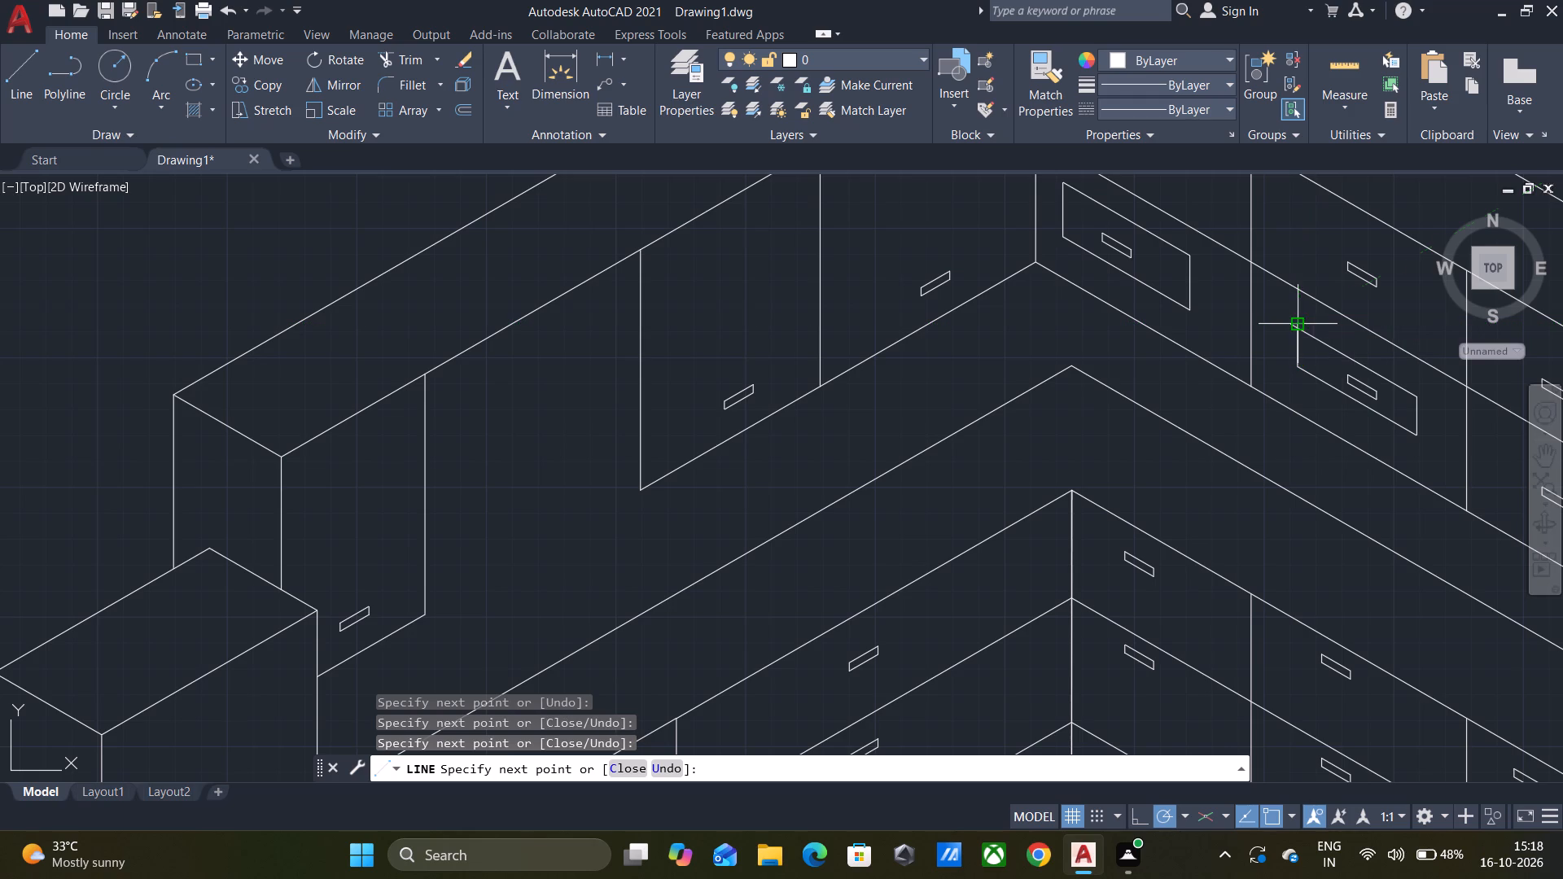
{"action": "key", "text": "Escape"}
Trim the two overshooting line ends where the new frame's upper edge meets its vertical side nearest the inner corner.
{"action": "type", "text": "TR"}
{"action": "key", "text": "Return"}
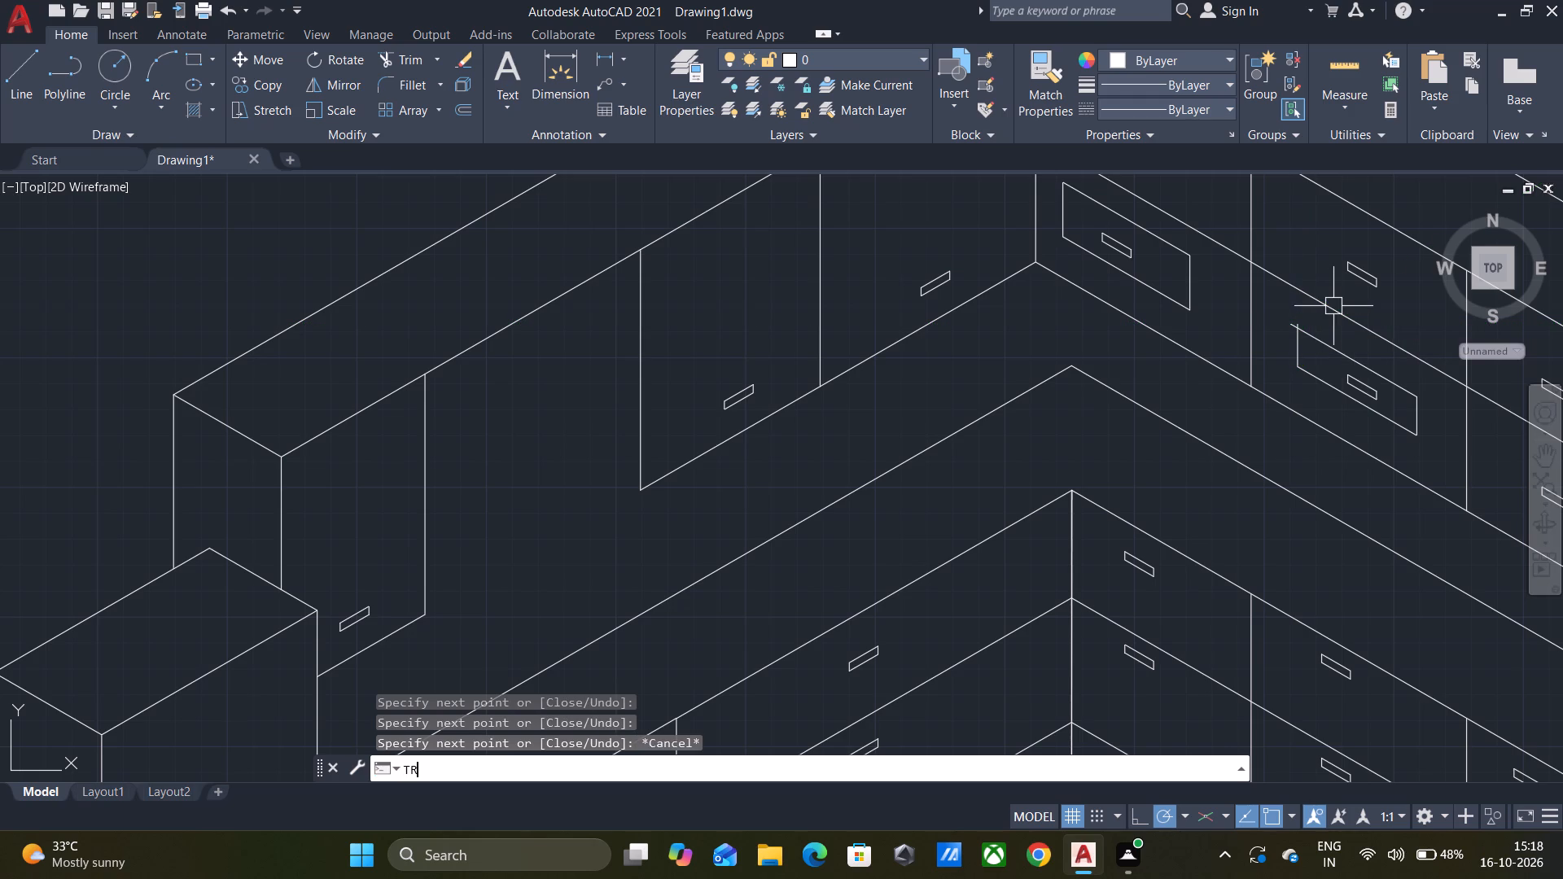
{"action": "key", "text": "Return"}
{"action": "scroll", "coordinate": [1279, 352], "scroll_direction": "up", "scroll_amount": 3}
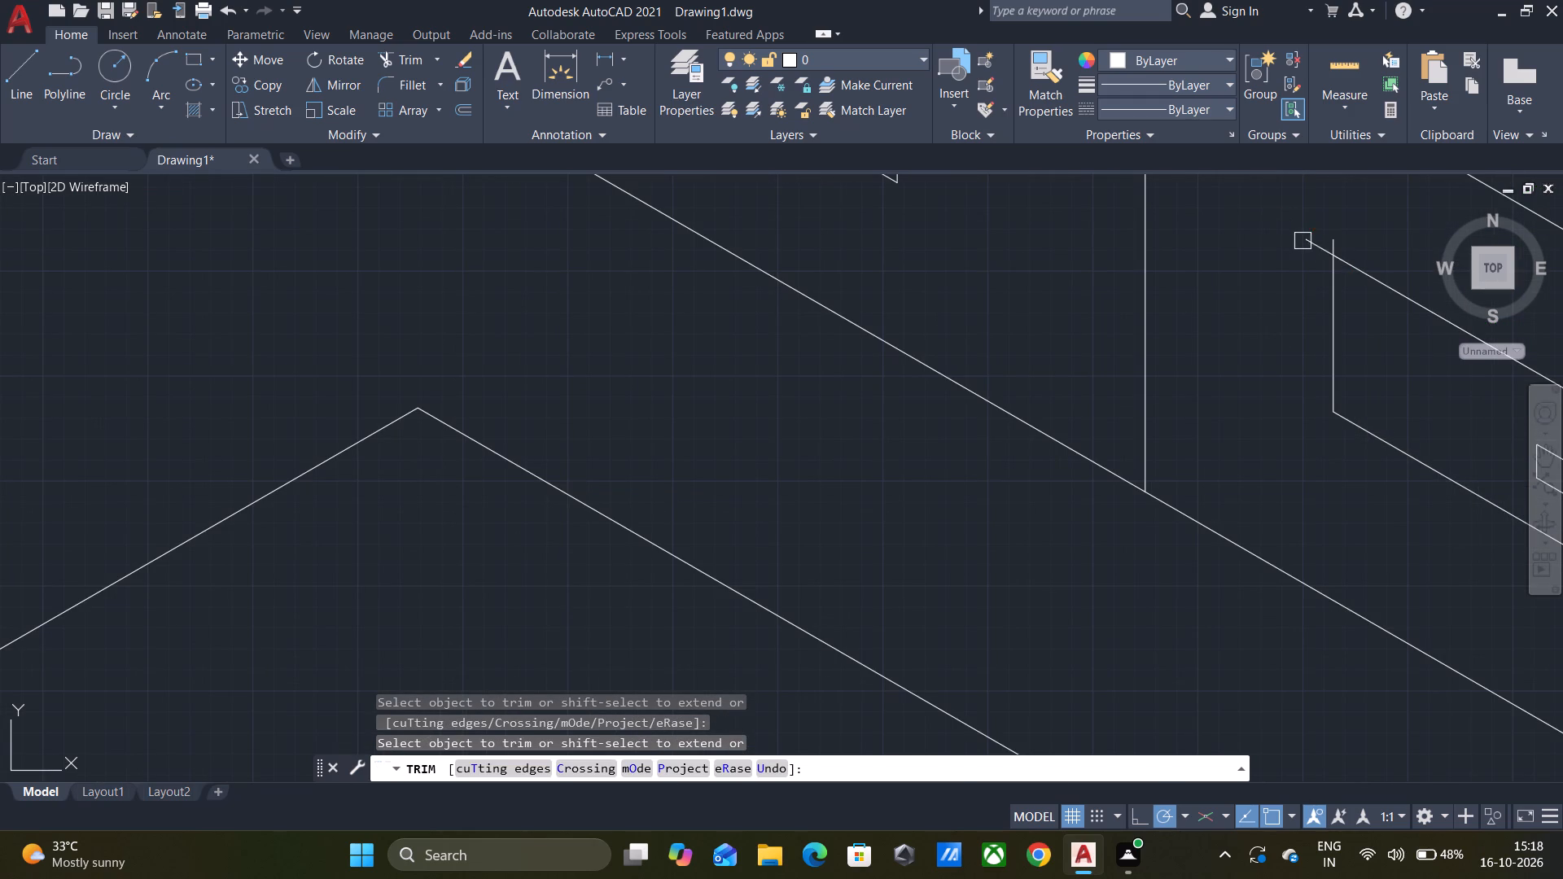
{"action": "left_click", "coordinate": [1302, 241]}
{"action": "left_click", "coordinate": [1337, 239]}
{"action": "scroll", "coordinate": [1346, 236], "scroll_direction": "down", "scroll_amount": 2}
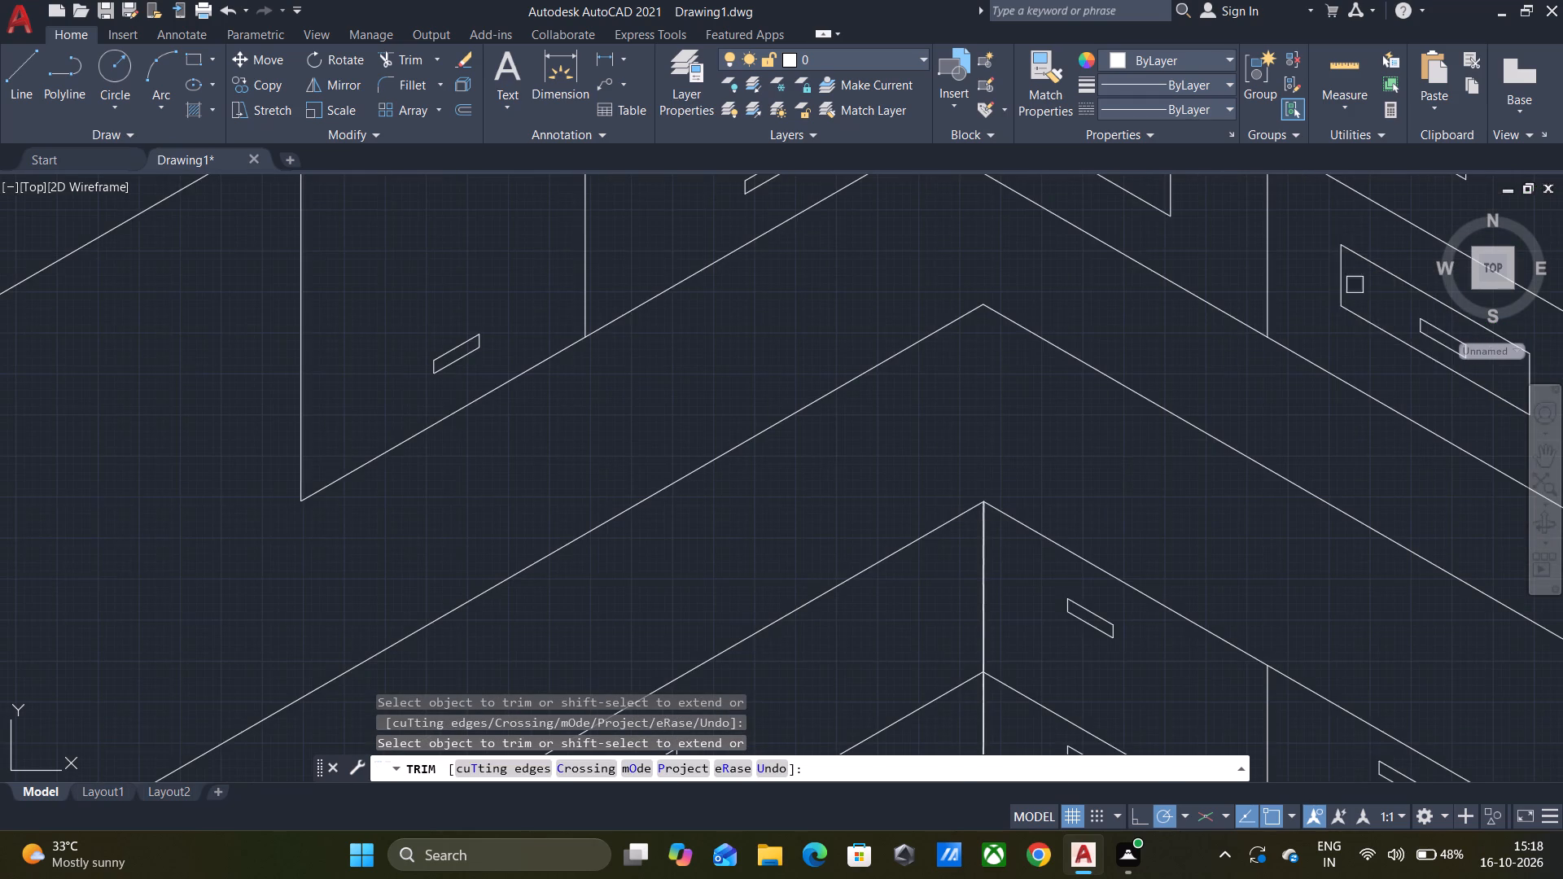
{"action": "scroll", "coordinate": [1377, 340], "scroll_direction": "down", "scroll_amount": 2}
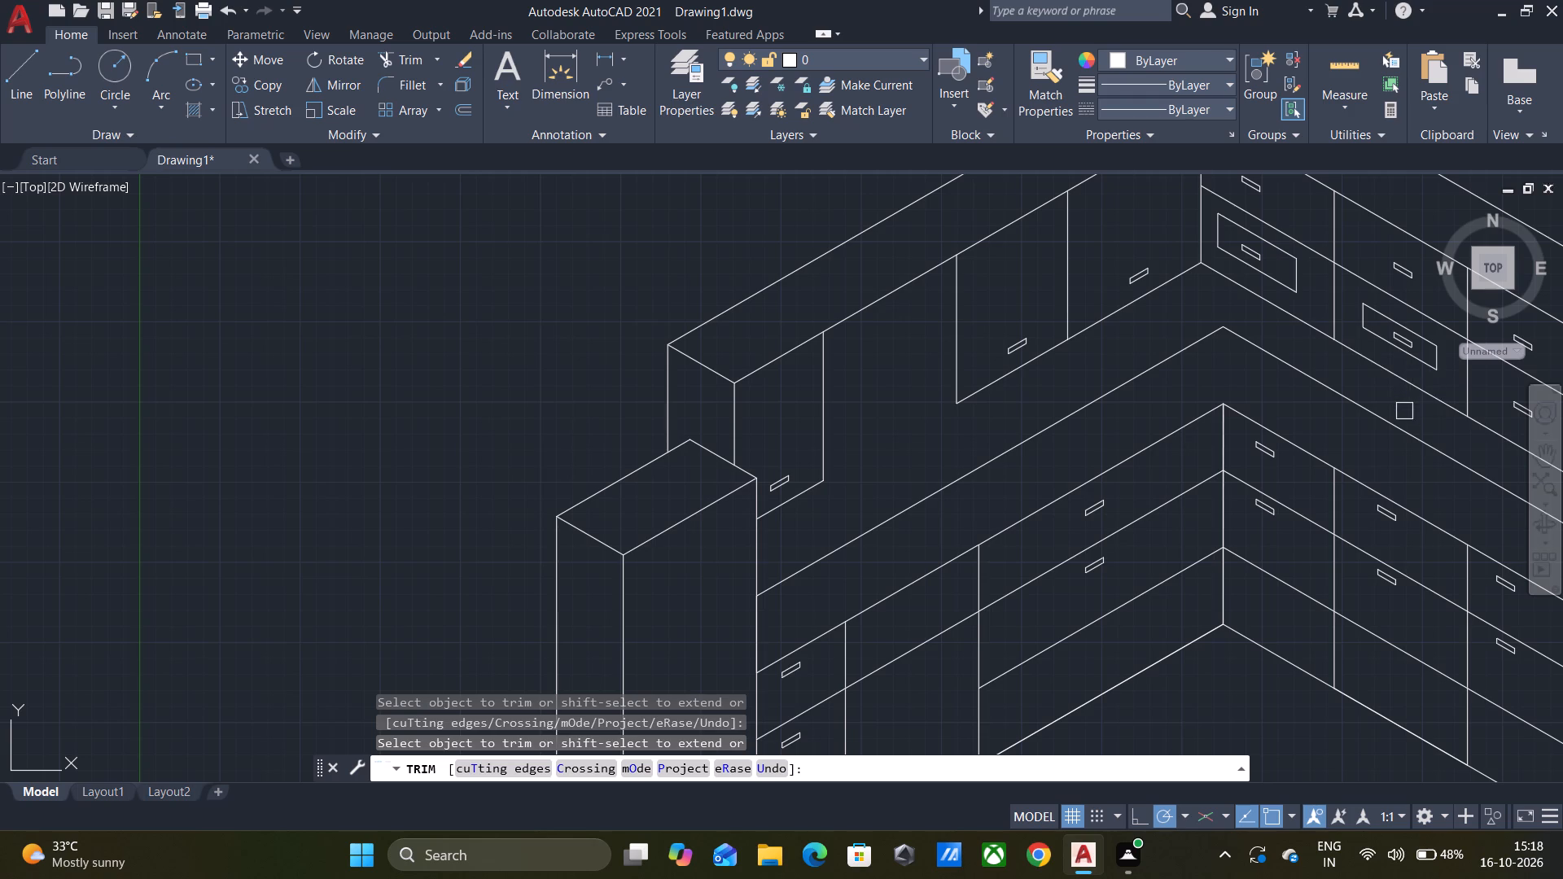
{"action": "middle_click_drag", "start_coordinate": [1404, 411], "coordinate": [1218, 371]}
{"action": "middle_click", "coordinate": [1218, 371]}
{"action": "scroll", "coordinate": [1235, 373], "scroll_direction": "down", "scroll_amount": 1}
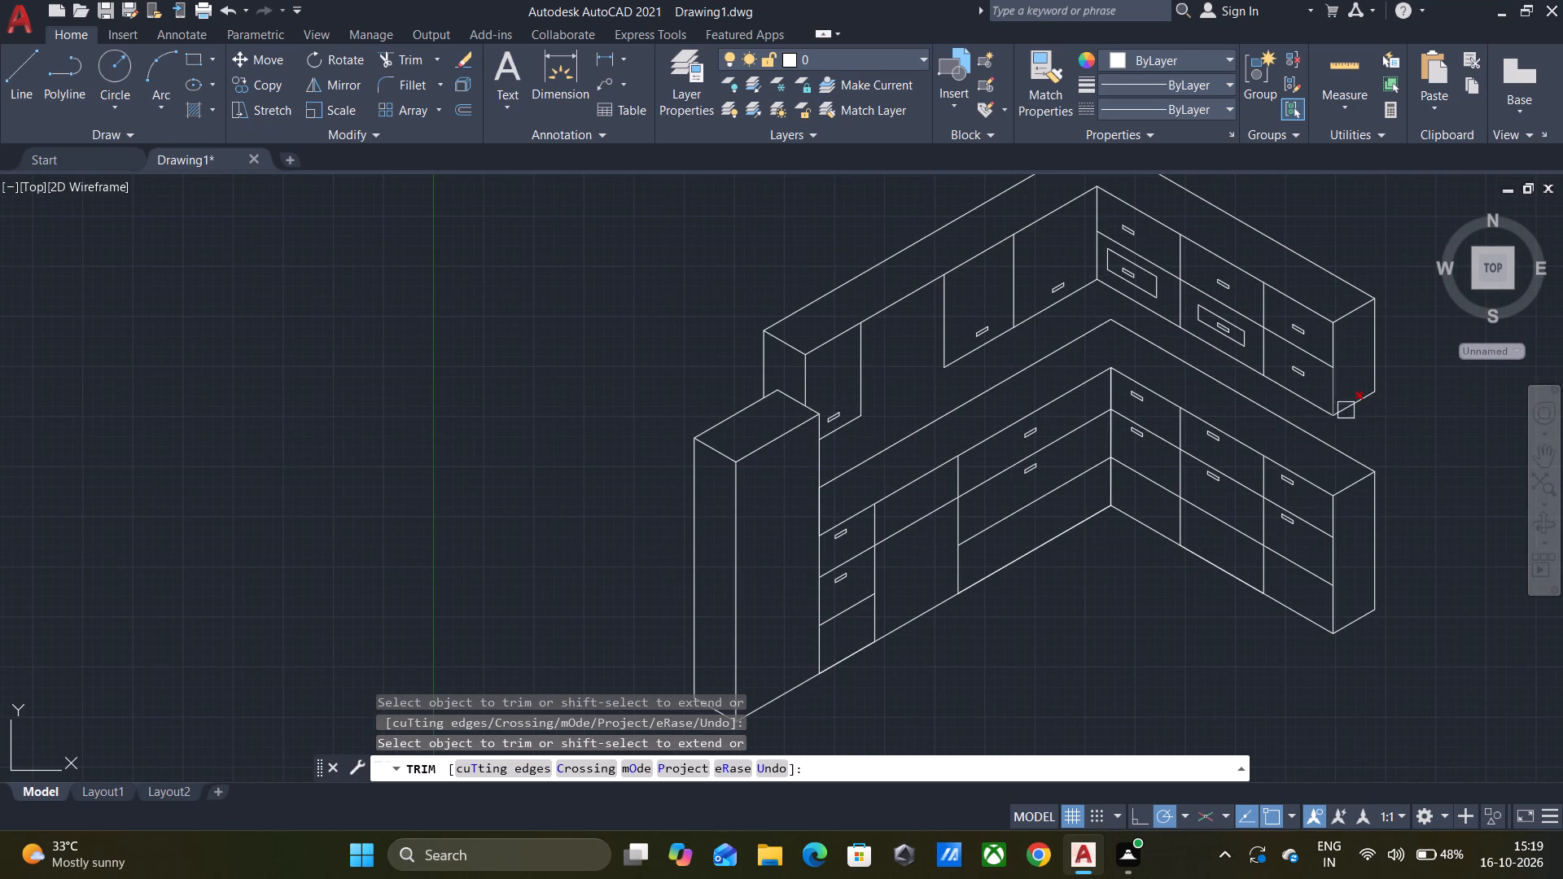
{"action": "key", "text": "Escape"}
Draw a closed slanted frame along 330° around the handle in the third lower compartment past the upper row's inner corner.
{"action": "key", "text": "l"}
{"action": "key", "text": "Return"}
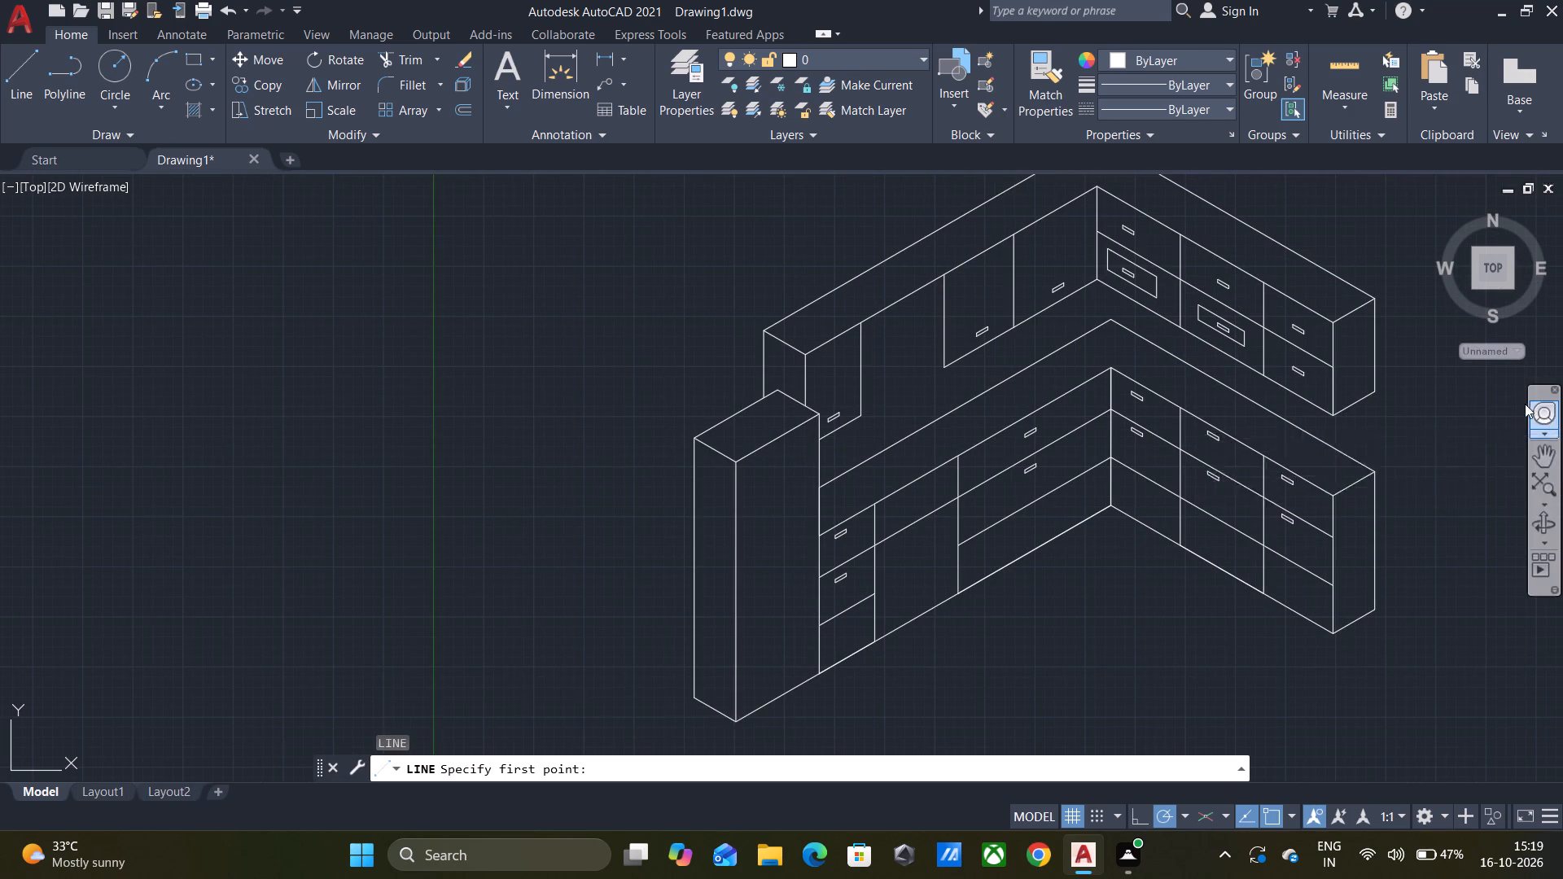
{"action": "scroll", "coordinate": [1519, 403], "scroll_direction": "up", "scroll_amount": 3}
{"action": "scroll", "coordinate": [1137, 324], "scroll_direction": "down", "scroll_amount": 2}
{"action": "scroll", "coordinate": [920, 278], "scroll_direction": "up", "scroll_amount": 2}
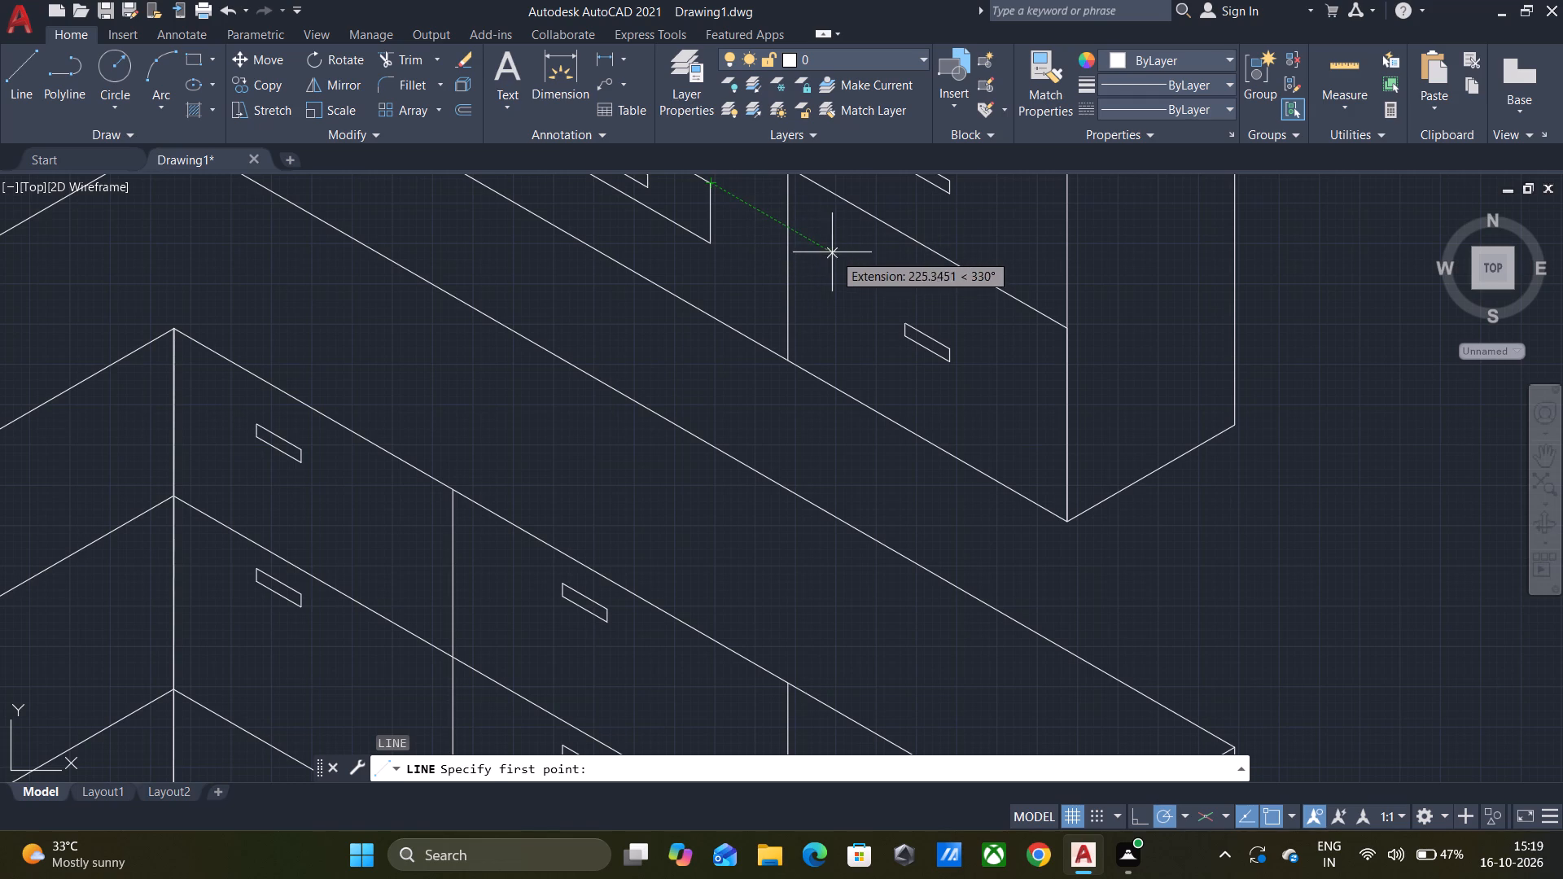
{"action": "left_click", "coordinate": [830, 251]}
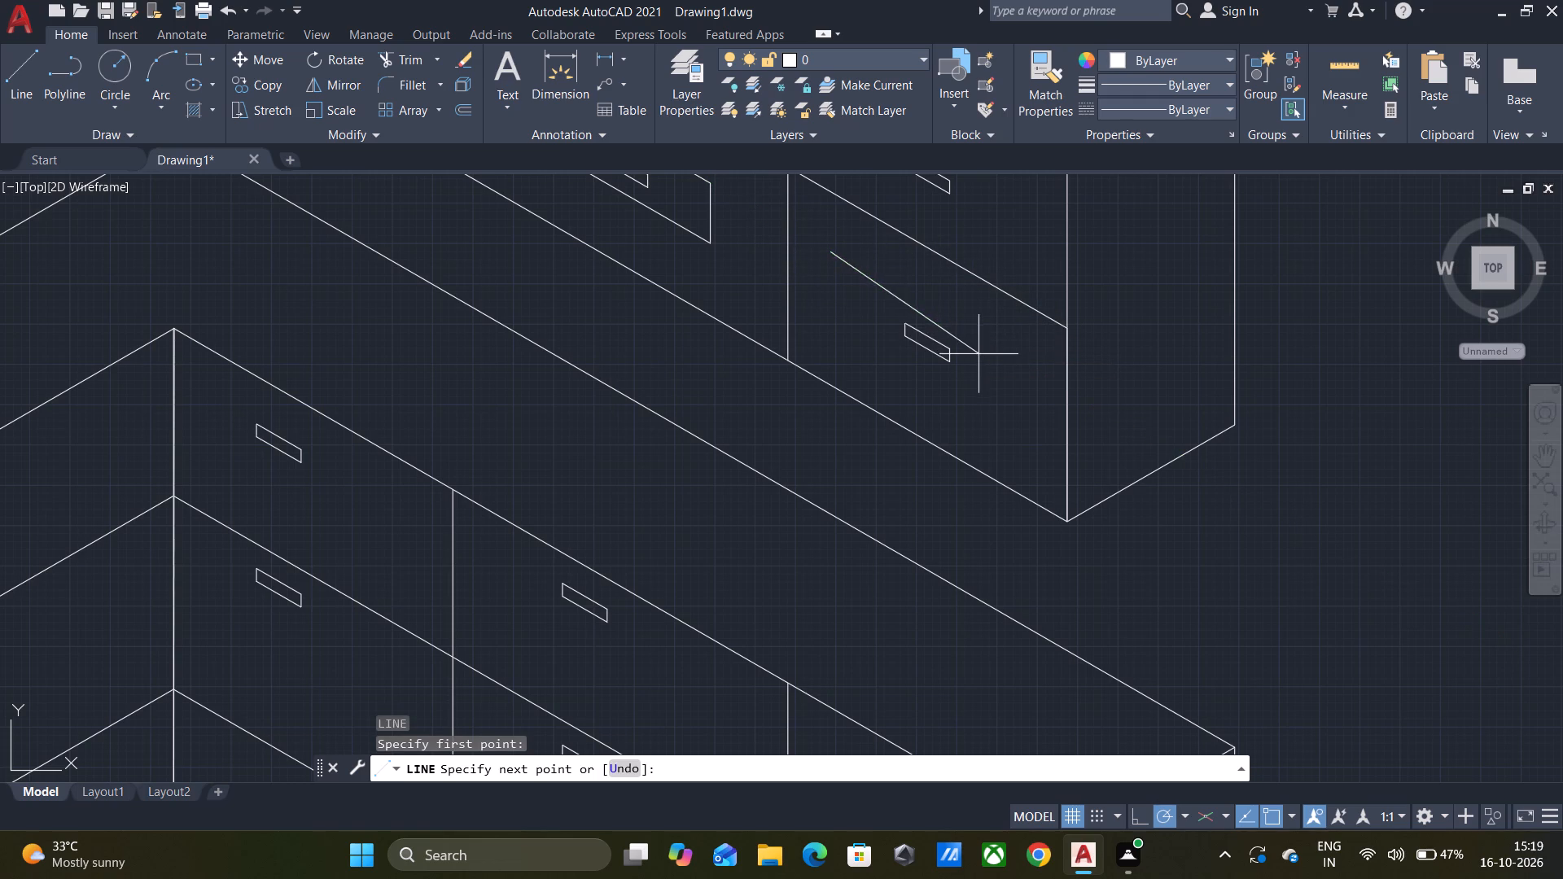
{"action": "left_click", "coordinate": [993, 351]}
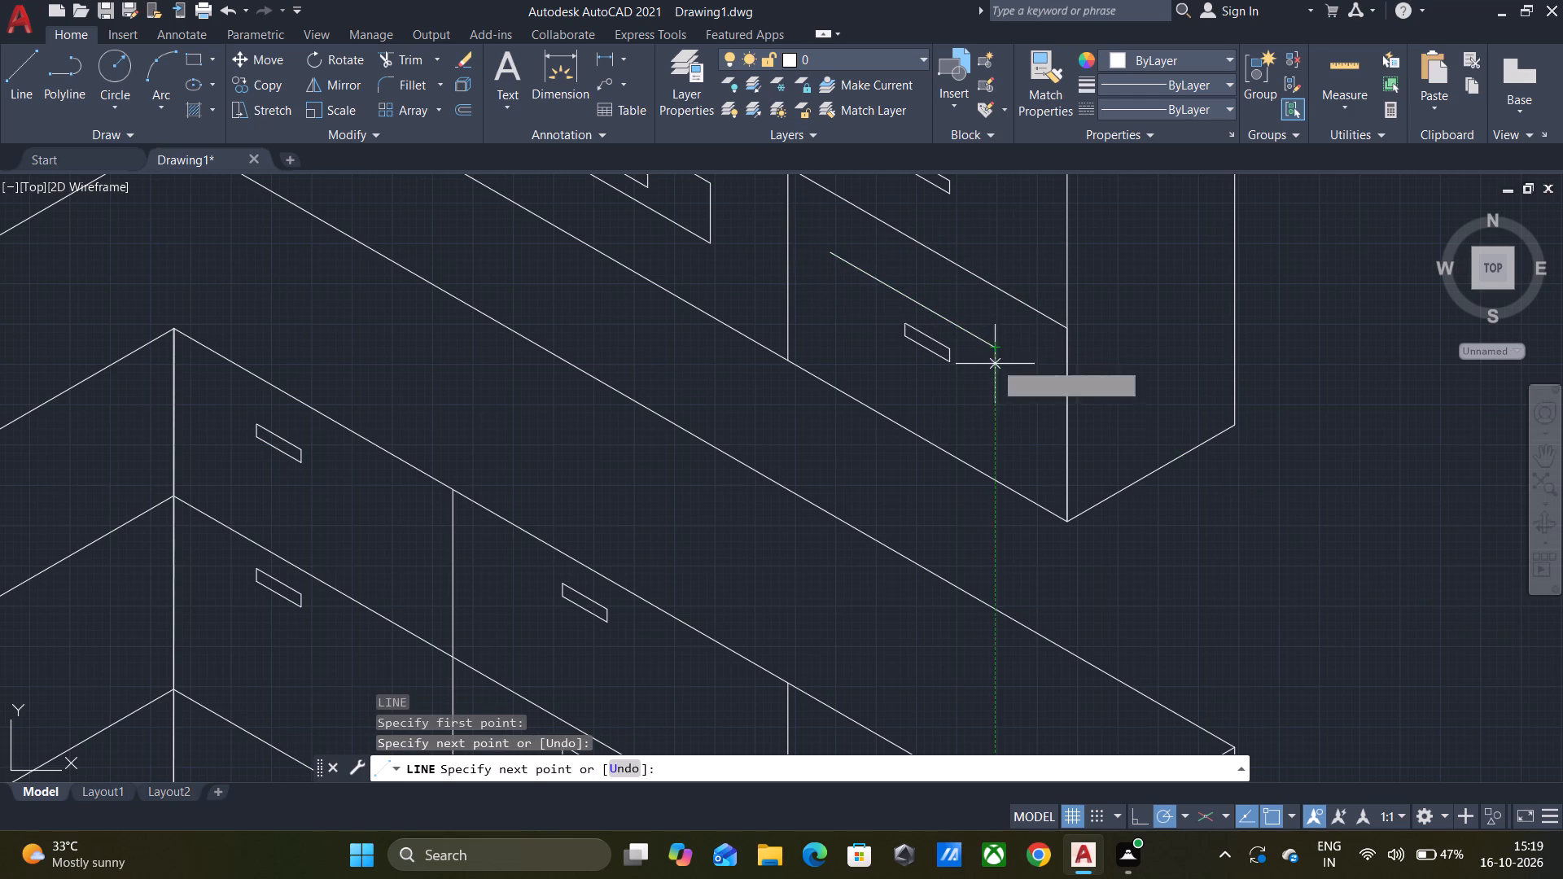
{"action": "left_click", "coordinate": [996, 412]}
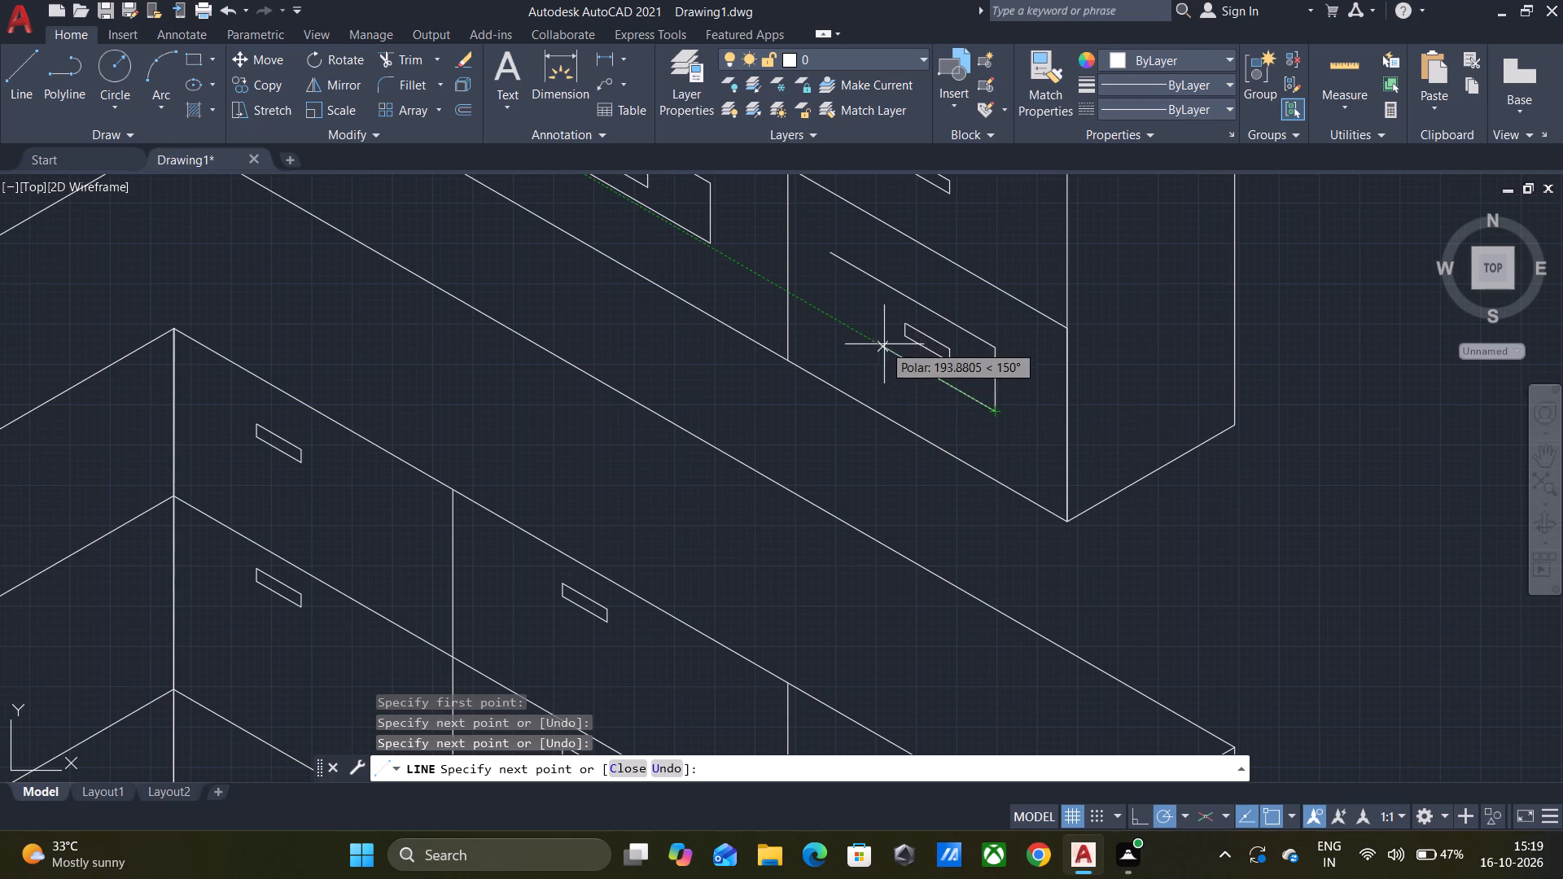
{"action": "left_click", "coordinate": [830, 311]}
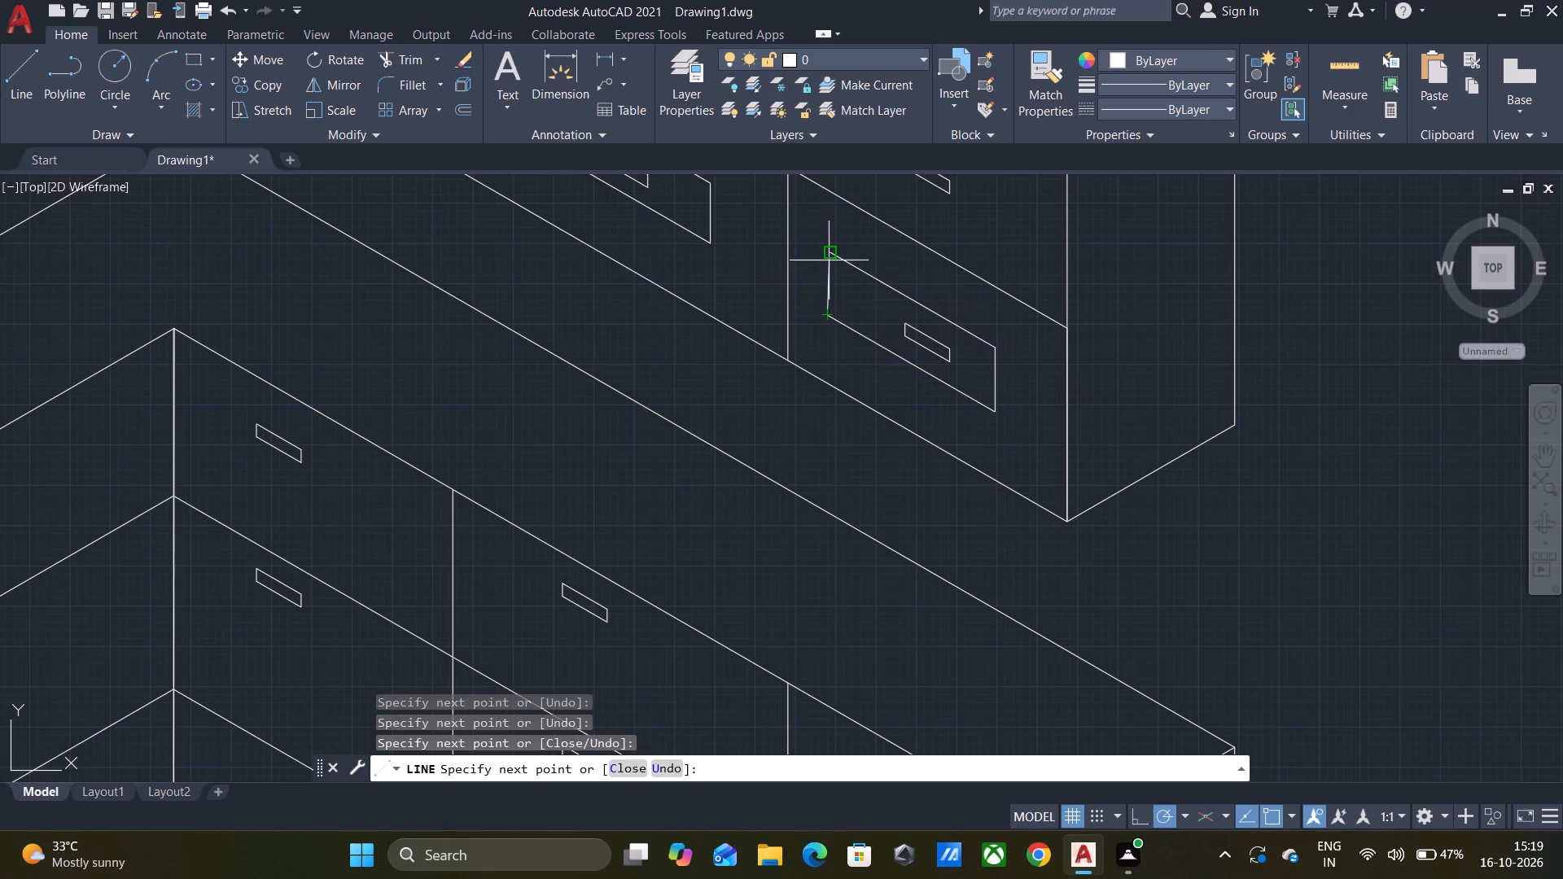
{"action": "left_click", "coordinate": [828, 259]}
{"action": "key", "text": "space"}
{"action": "scroll", "coordinate": [874, 278], "scroll_direction": "down", "scroll_amount": 1}
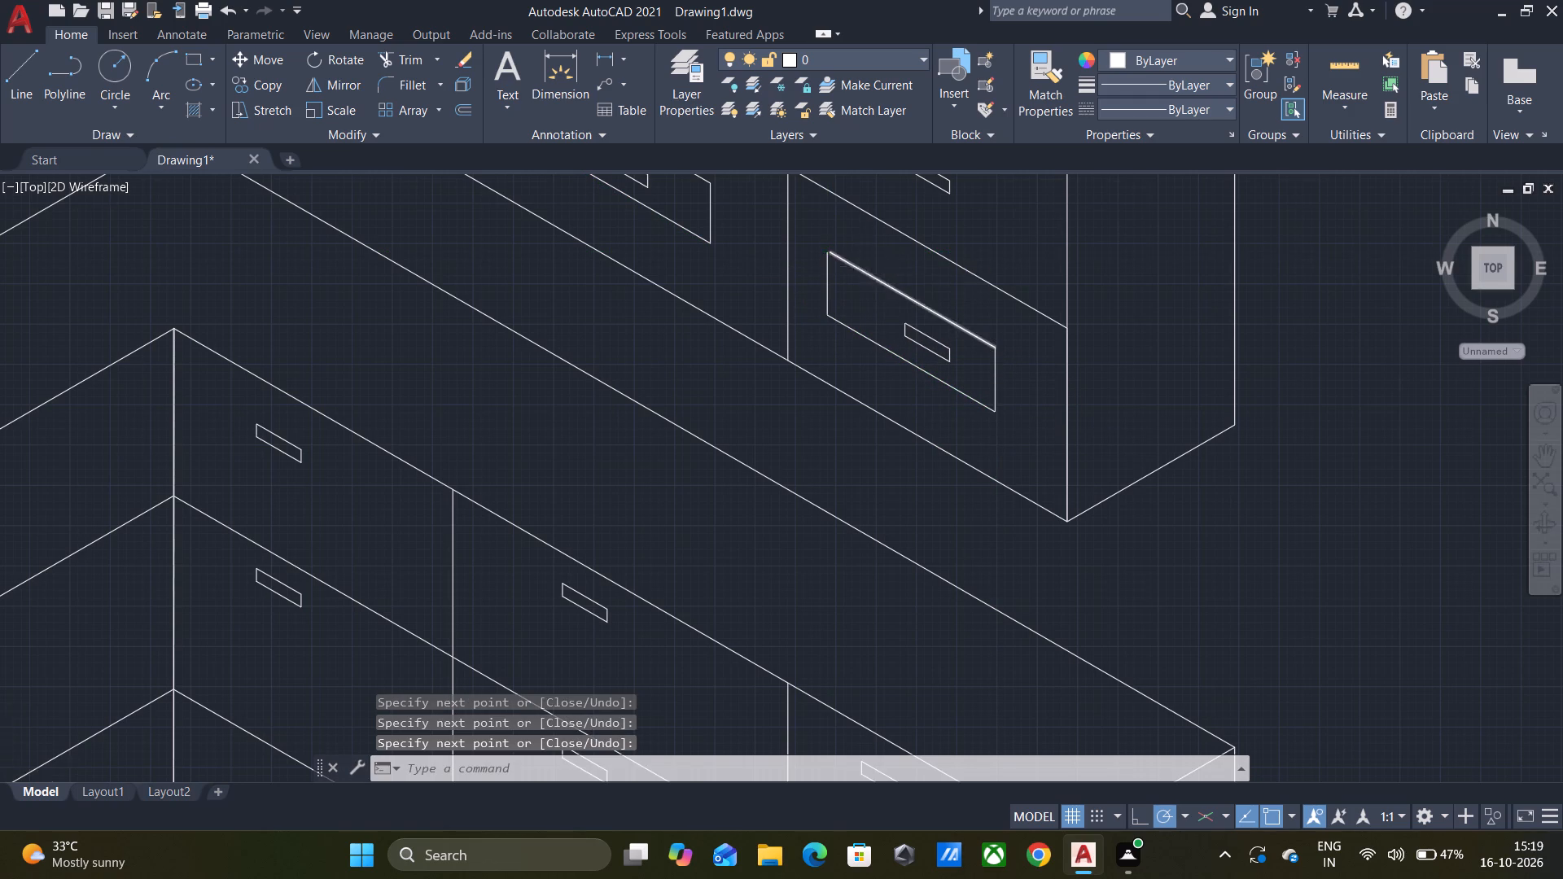
Mark off a section of the lower row's top surface with lines from the back edge to the first divider, along the front edge to the second divider, and back.
{"action": "scroll", "coordinate": [874, 281], "scroll_direction": "down", "scroll_amount": 1}
{"action": "scroll", "coordinate": [1074, 403], "scroll_direction": "down", "scroll_amount": 1}
{"action": "middle_click_drag", "start_coordinate": [1074, 403], "coordinate": [1160, 430]}
{"action": "scroll", "coordinate": [1161, 430], "scroll_direction": "down", "scroll_amount": 1}
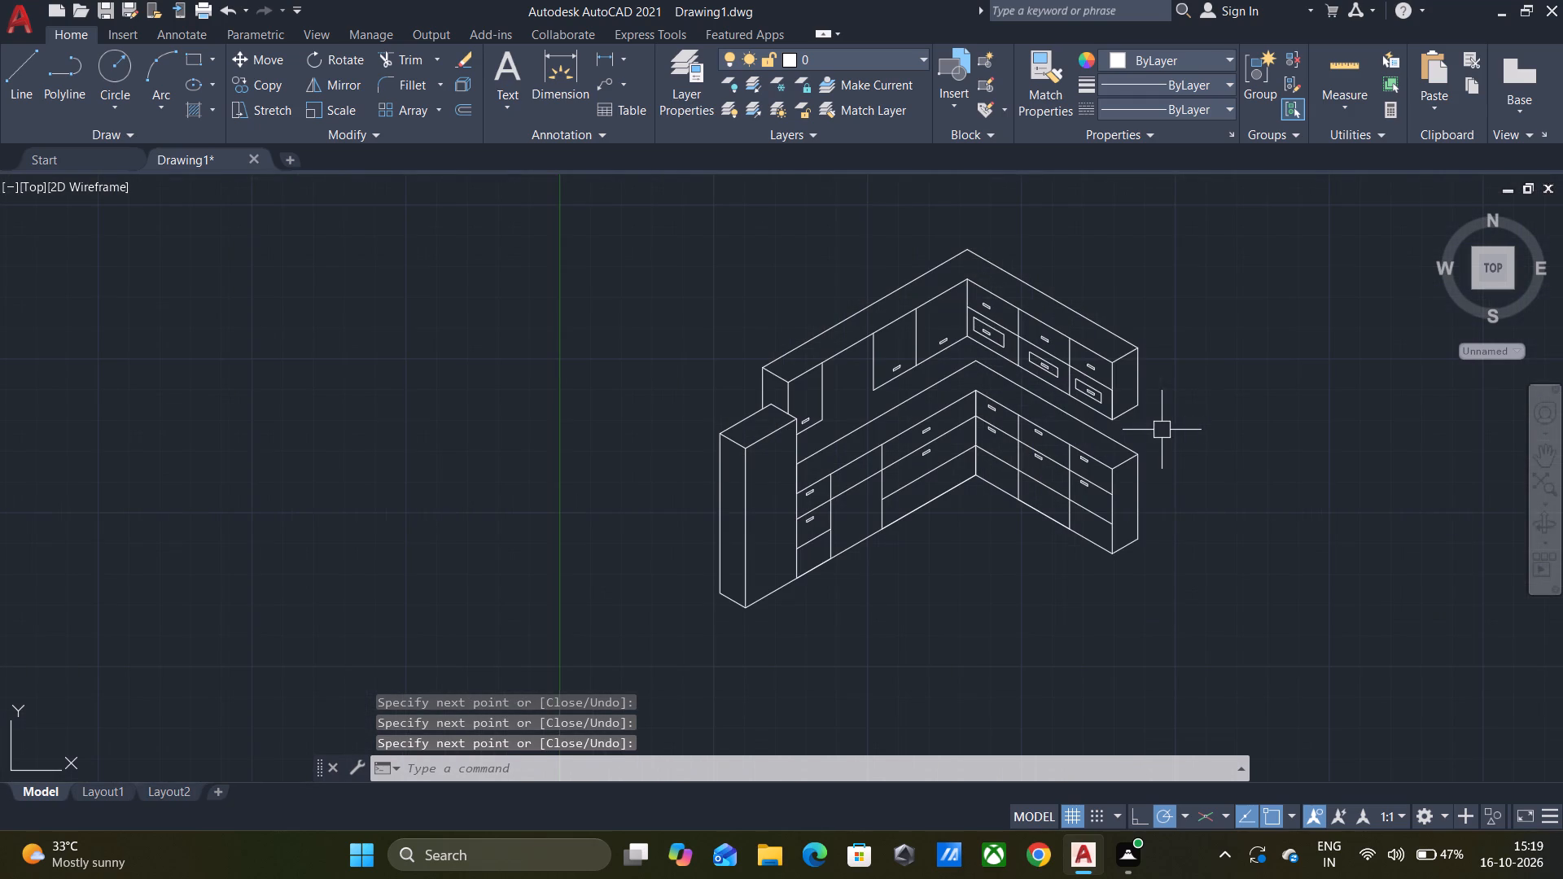
{"action": "middle_click_drag", "start_coordinate": [1280, 501], "coordinate": [1335, 542]}
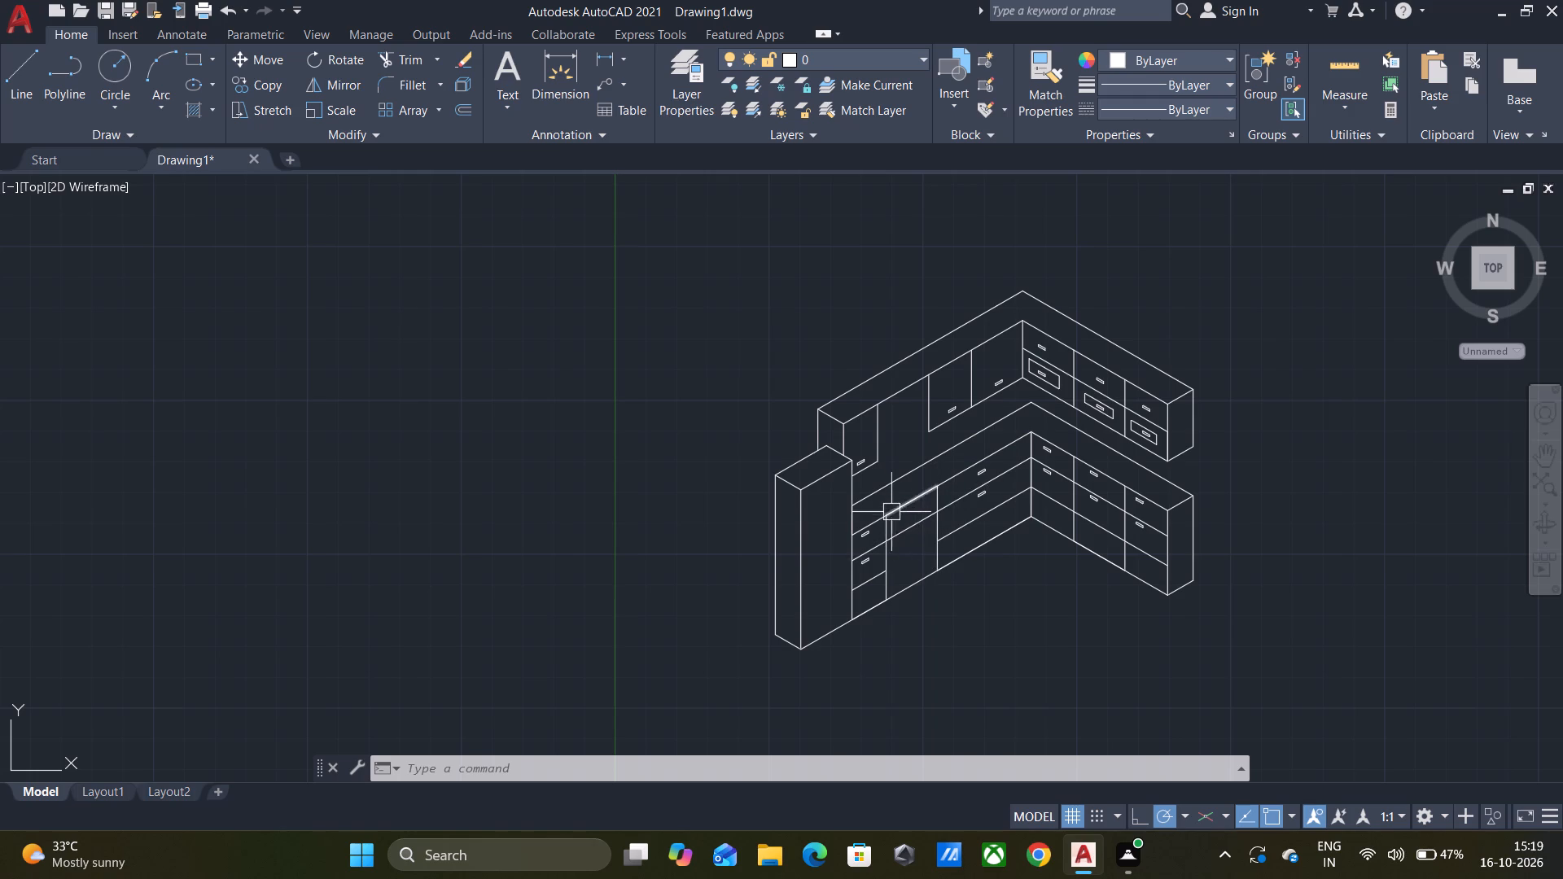
{"action": "scroll", "coordinate": [907, 479], "scroll_direction": "up", "scroll_amount": 2}
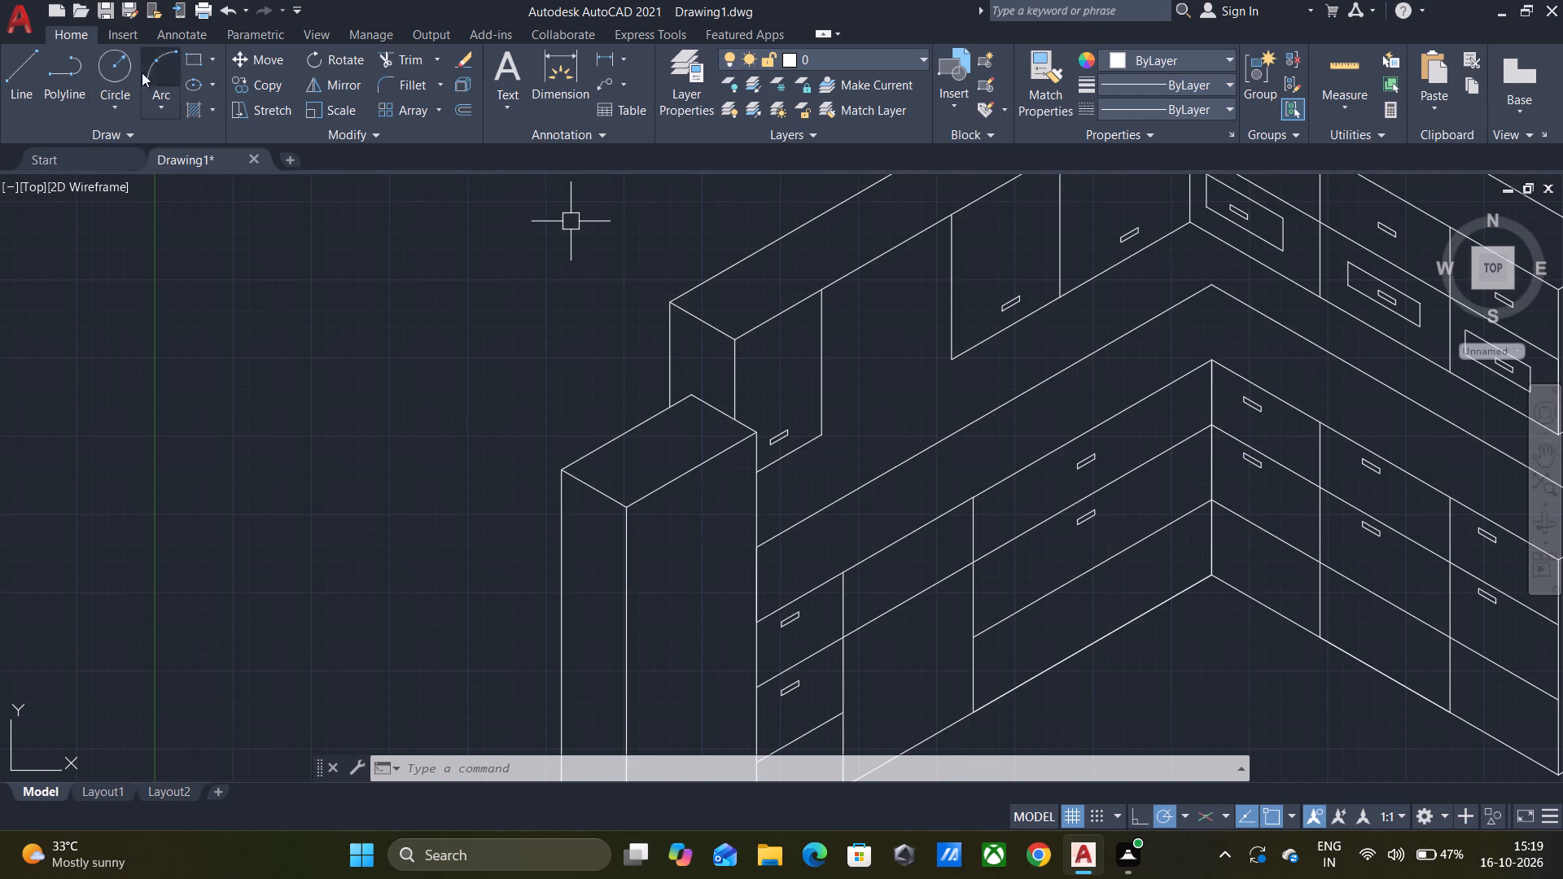
{"action": "left_click", "coordinate": [105, 67]}
{"action": "key", "text": "Escape"}
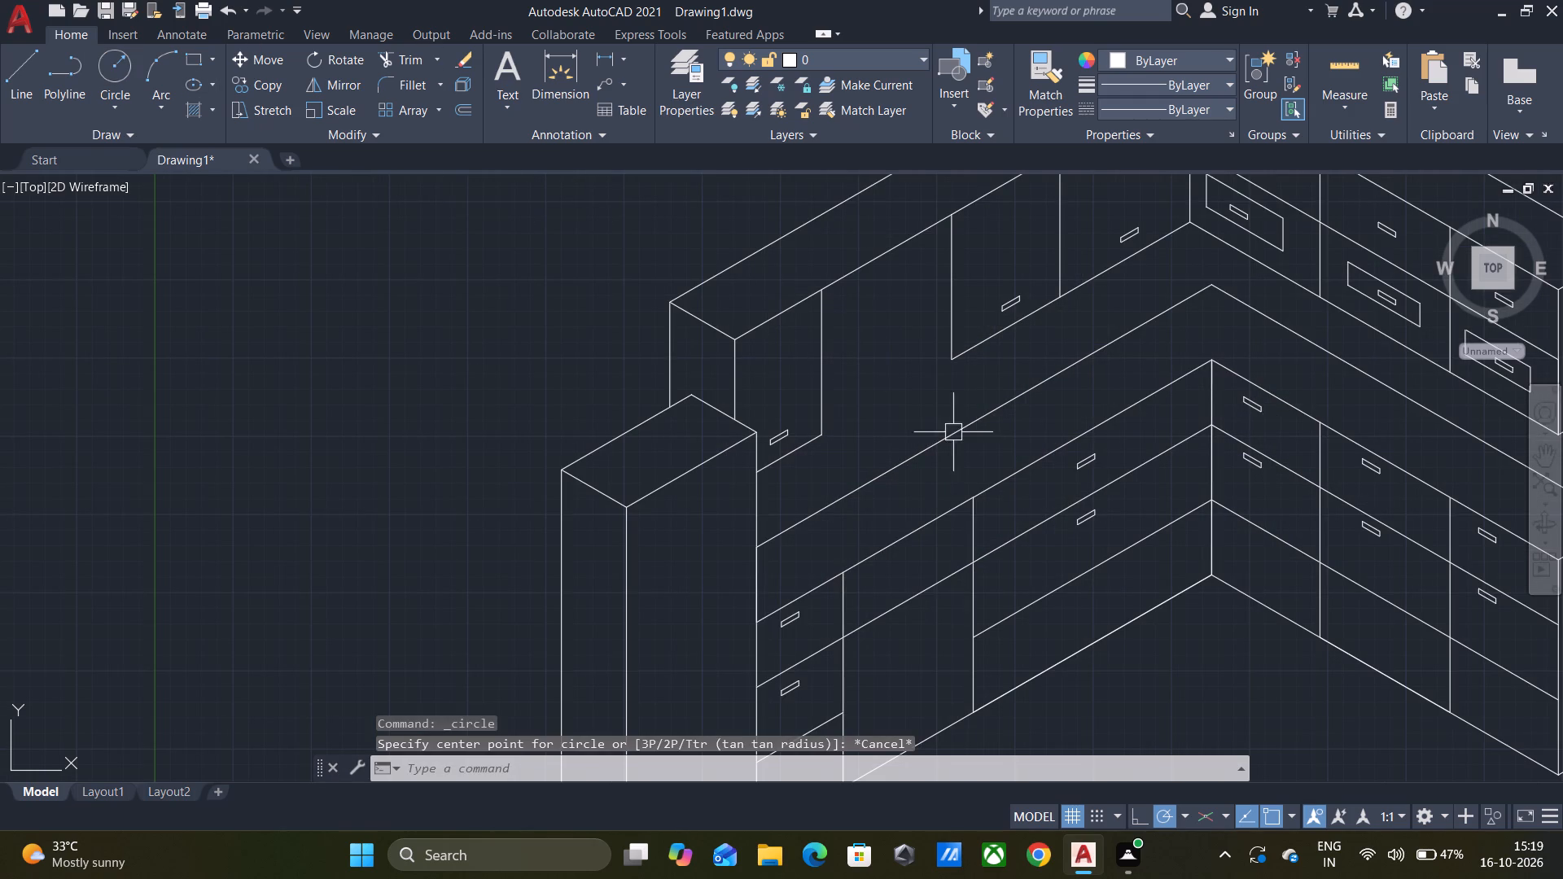
{"action": "key", "text": "l"}
{"action": "key", "text": "Return"}
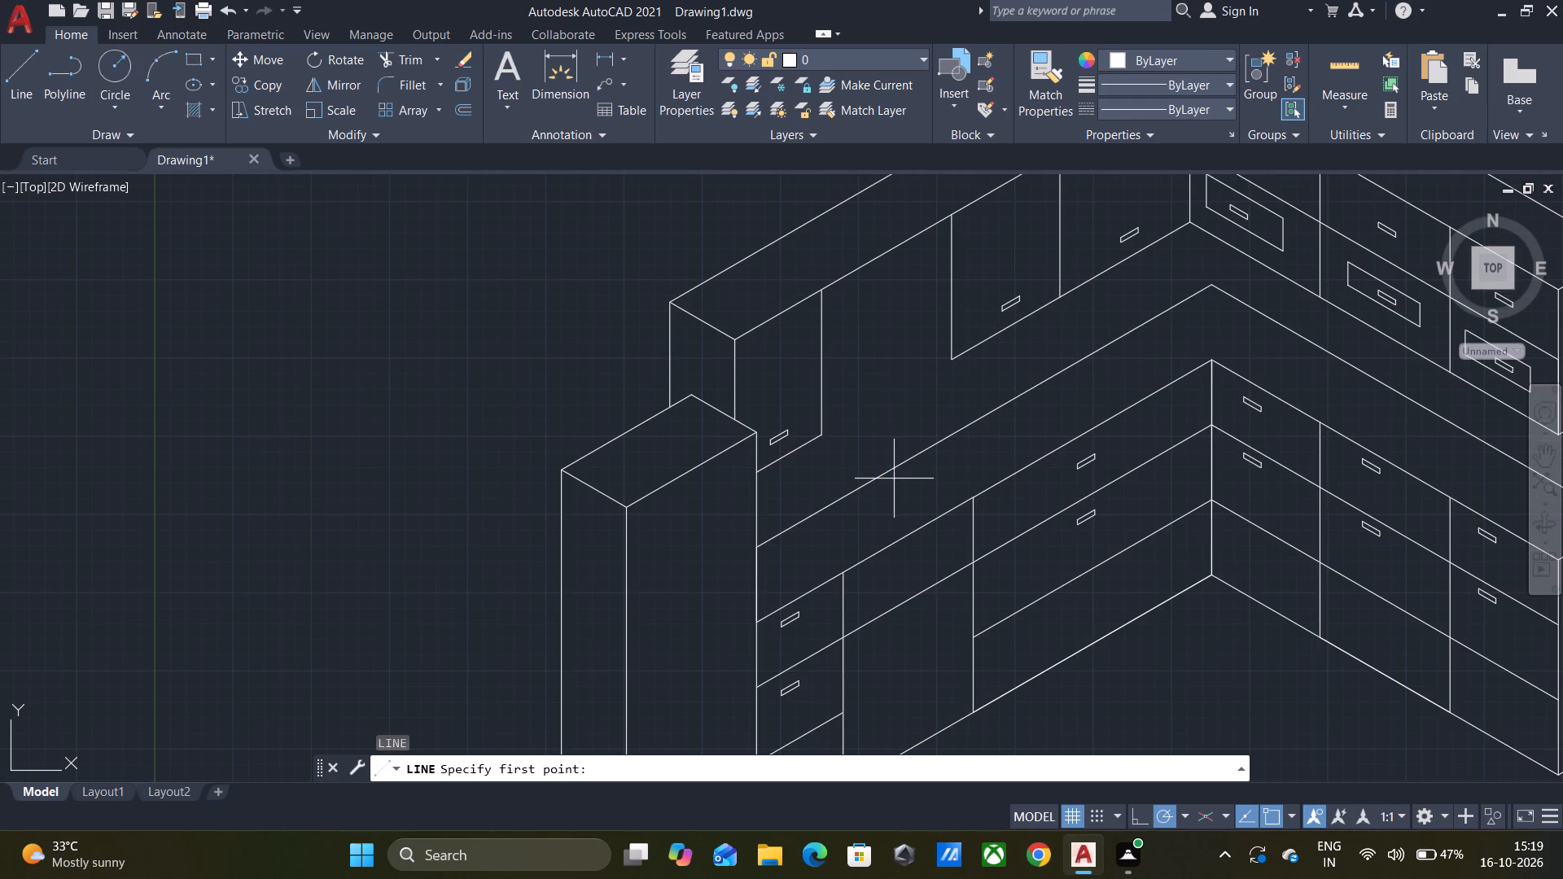
{"action": "scroll", "coordinate": [874, 515], "scroll_direction": "up", "scroll_amount": 1}
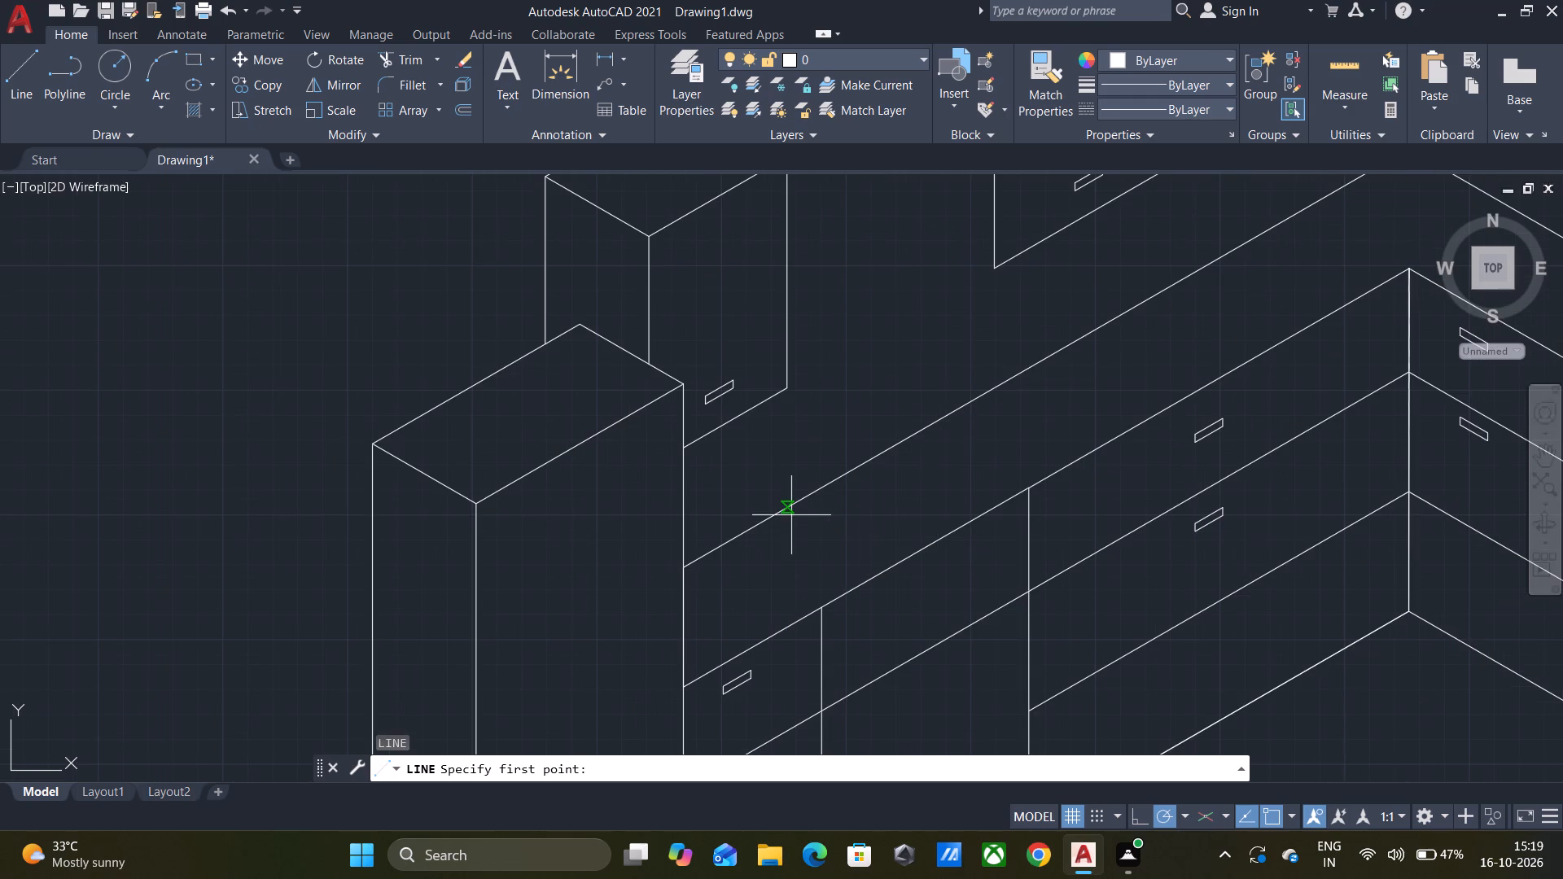
{"action": "left_click", "coordinate": [787, 507]}
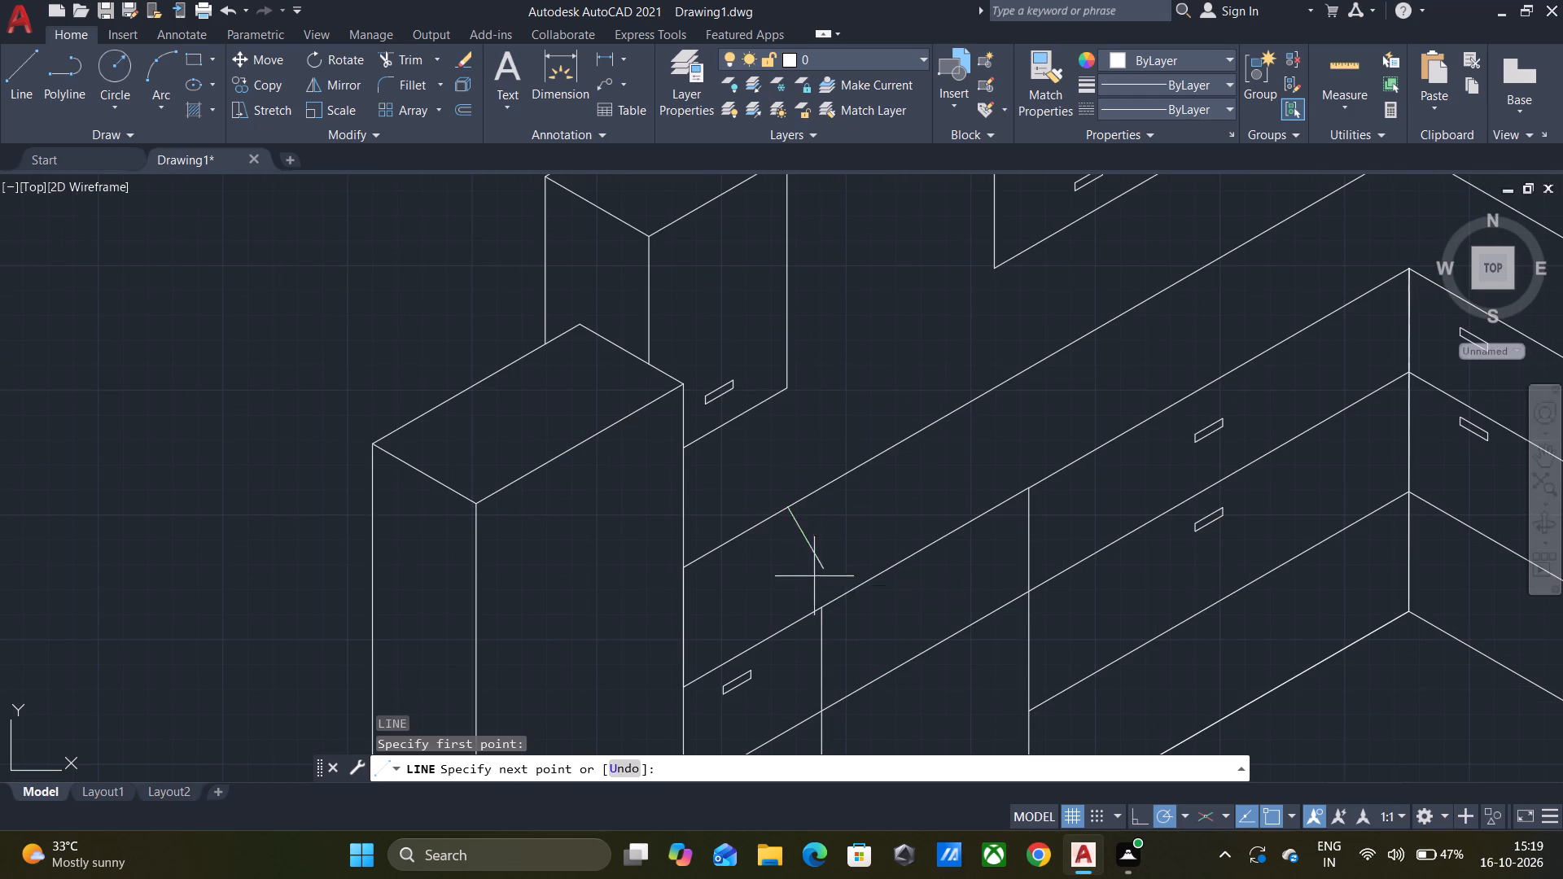
{"action": "left_click", "coordinate": [816, 606]}
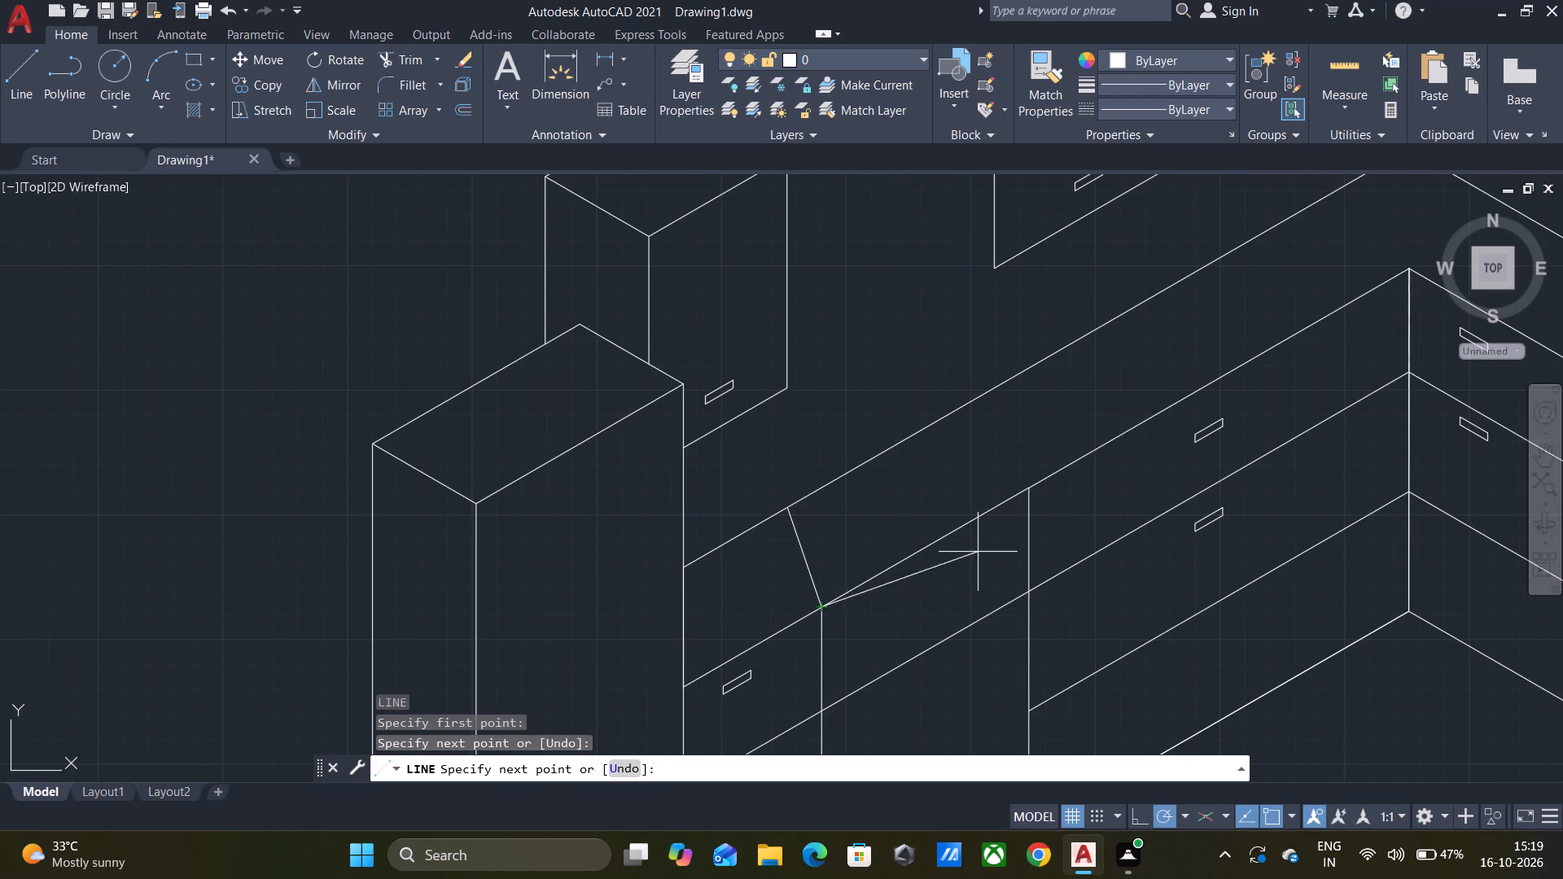
{"action": "left_click", "coordinate": [1025, 493]}
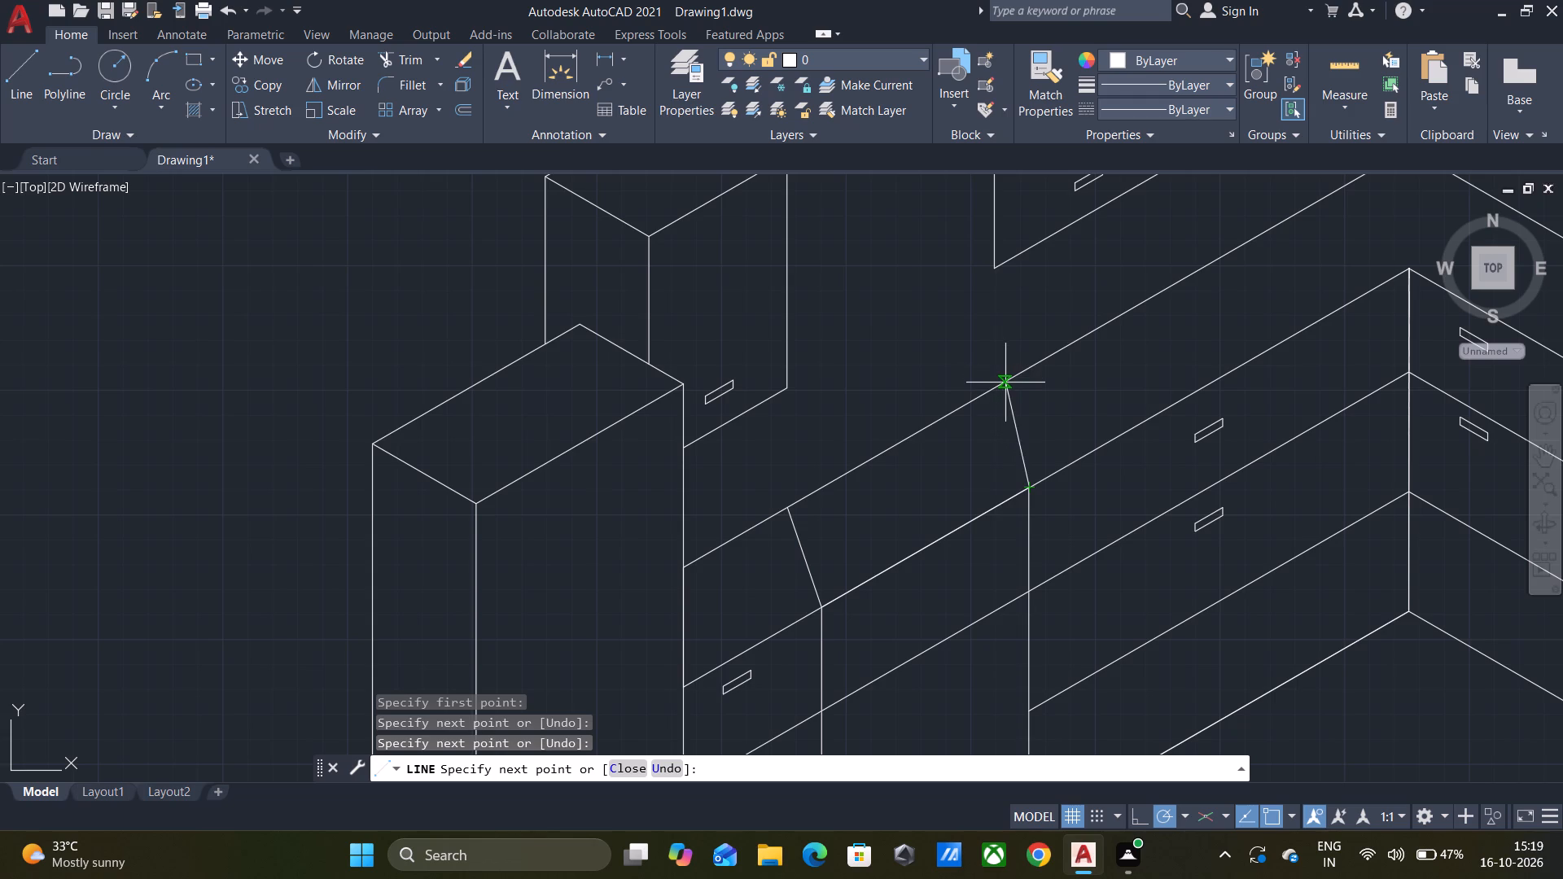
{"action": "scroll", "coordinate": [984, 391], "scroll_direction": "up", "scroll_amount": 2}
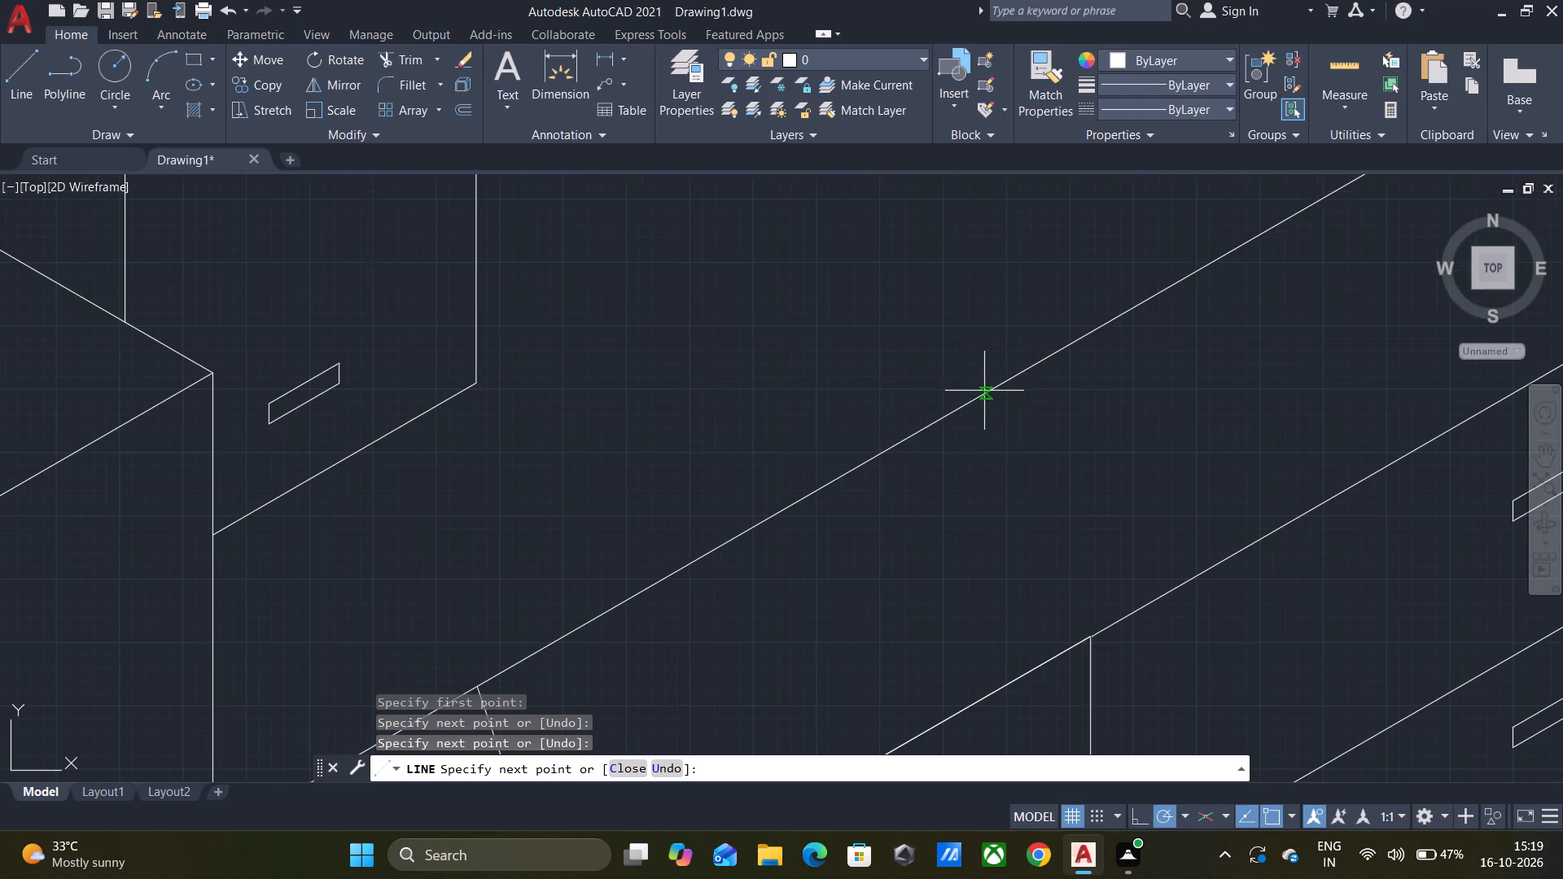
{"action": "left_click", "coordinate": [1003, 379]}
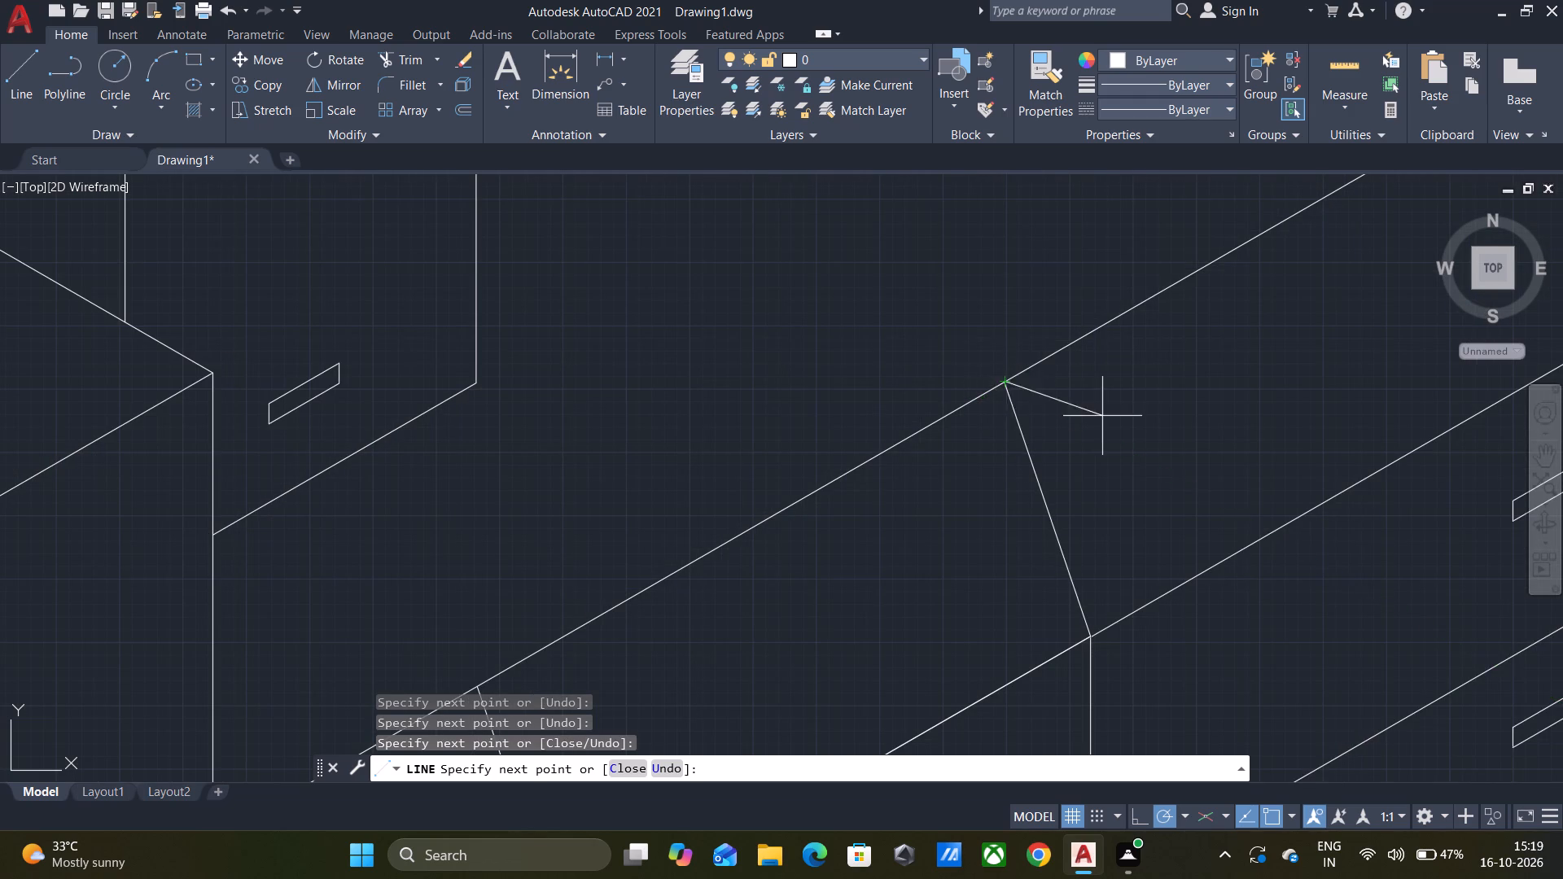
{"action": "scroll", "coordinate": [1102, 416], "scroll_direction": "down", "scroll_amount": 1}
{"action": "key", "text": "Escape"}
Draw two circles in the marked-off top section: one of about 53 mm radius near its back corner by the tall block, another beside it toward the inner corner.
{"action": "scroll", "coordinate": [1111, 406], "scroll_direction": "down", "scroll_amount": 3}
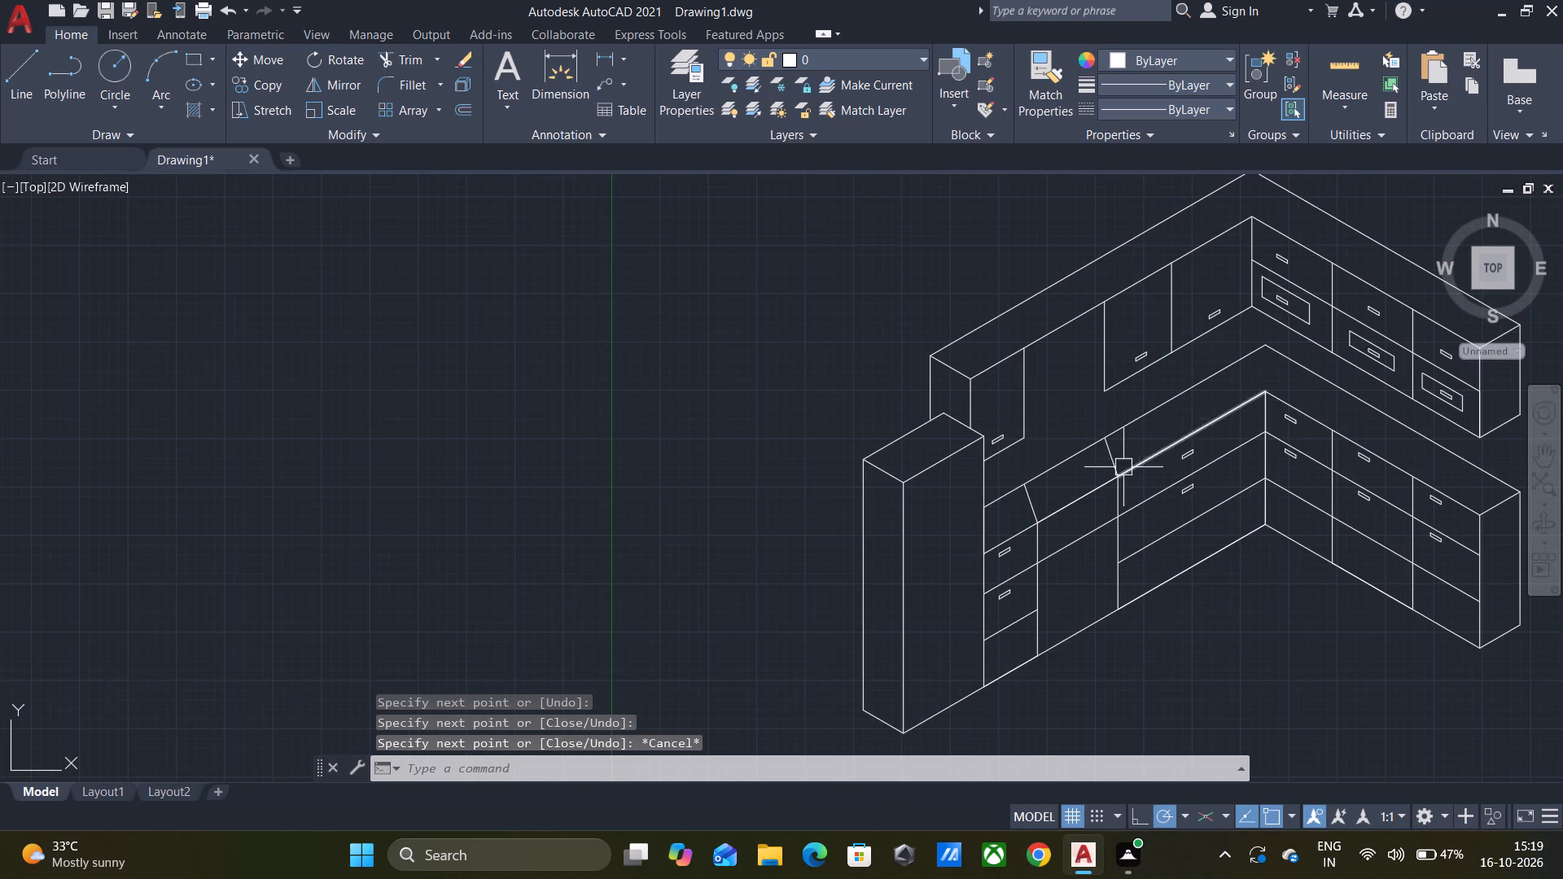
{"action": "left_click", "coordinate": [104, 63]}
{"action": "scroll", "coordinate": [1178, 502], "scroll_direction": "up", "scroll_amount": 2}
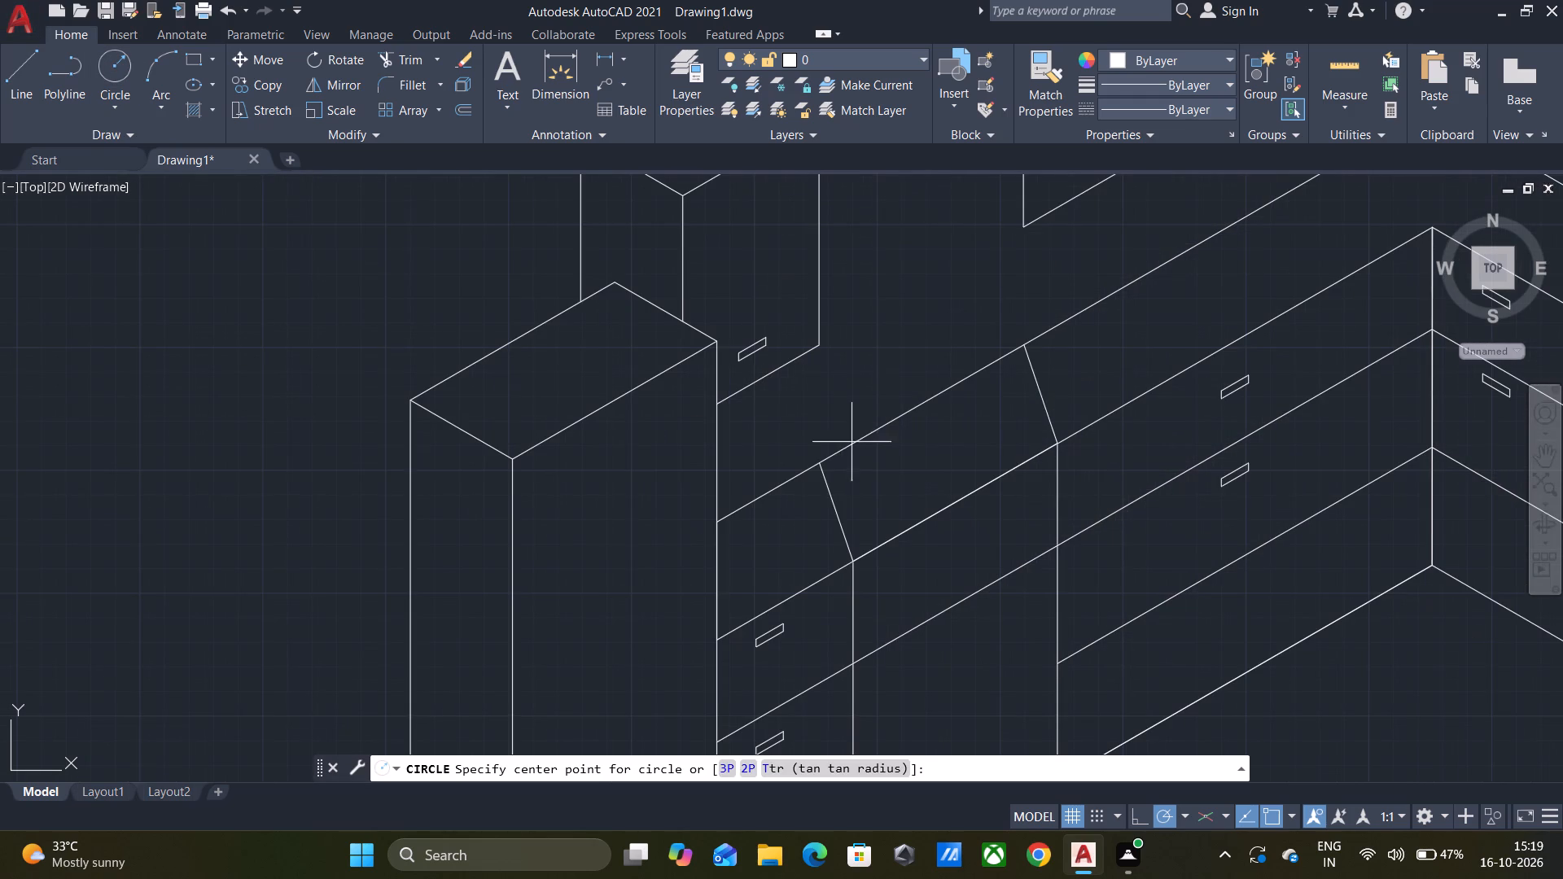
{"action": "scroll", "coordinate": [873, 474], "scroll_direction": "up", "scroll_amount": 3}
{"action": "left_click", "coordinate": [830, 448]}
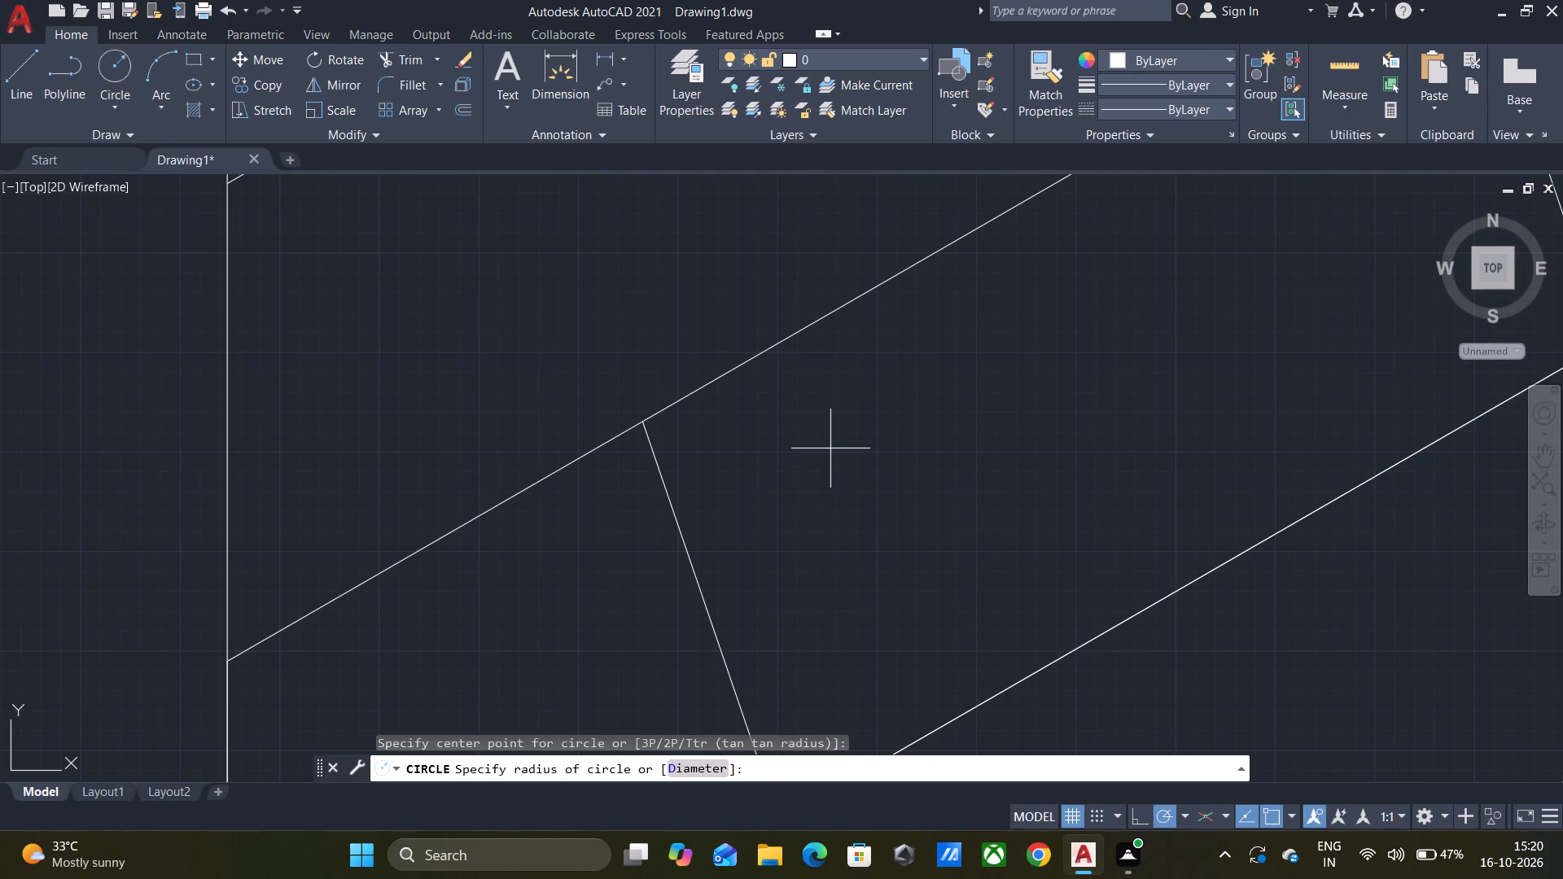
{"action": "left_click", "coordinate": [828, 364]}
{"action": "scroll", "coordinate": [1120, 413], "scroll_direction": "down", "scroll_amount": 2}
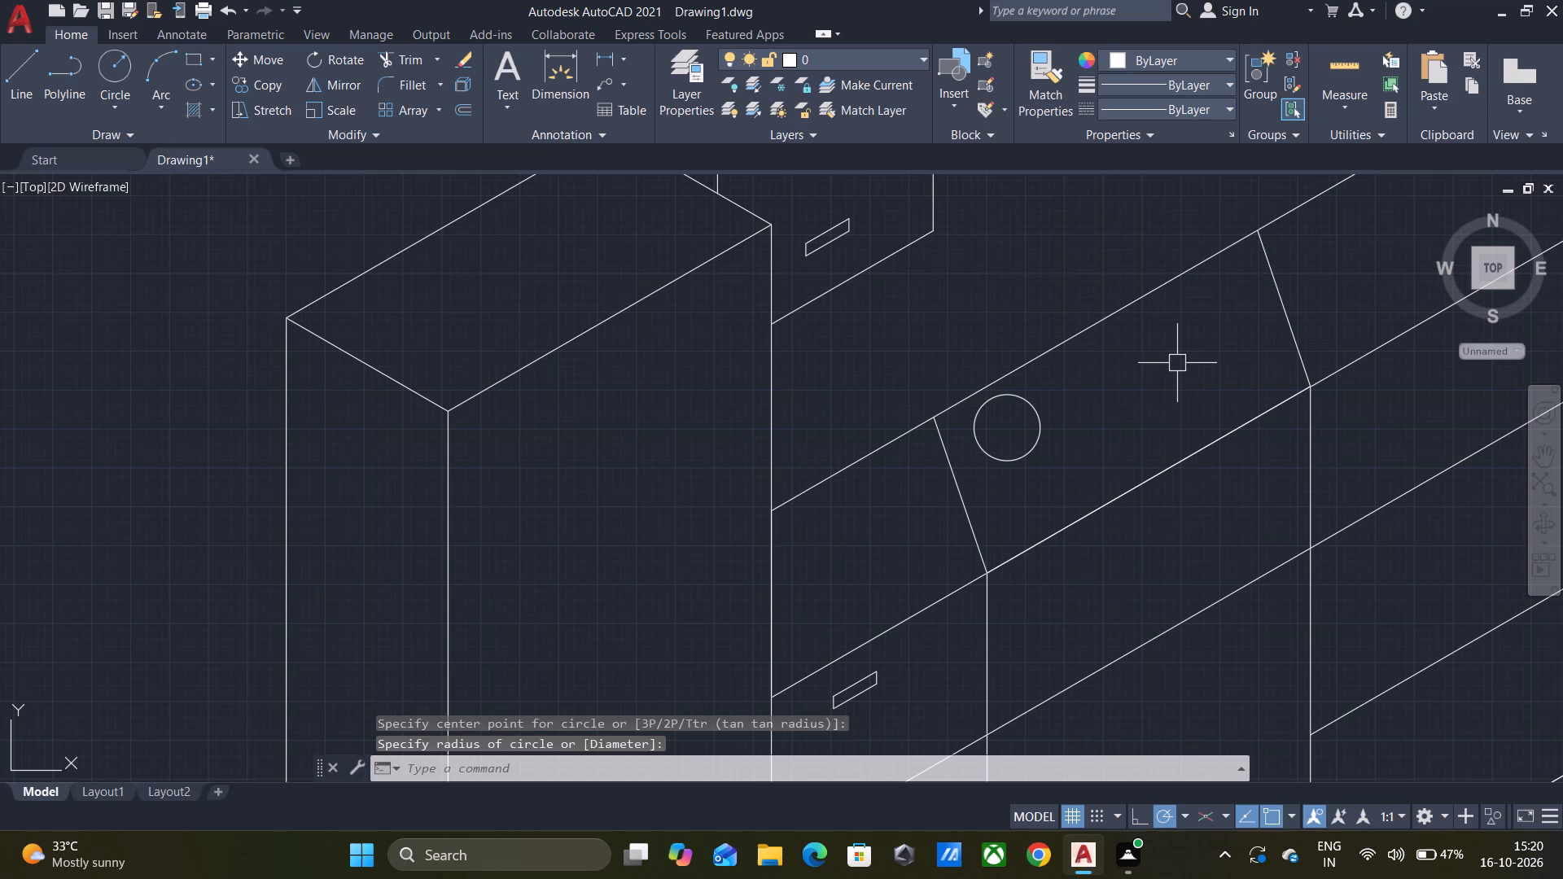
{"action": "scroll", "coordinate": [1076, 387], "scroll_direction": "up", "scroll_amount": 1}
{"action": "key", "text": "space"}
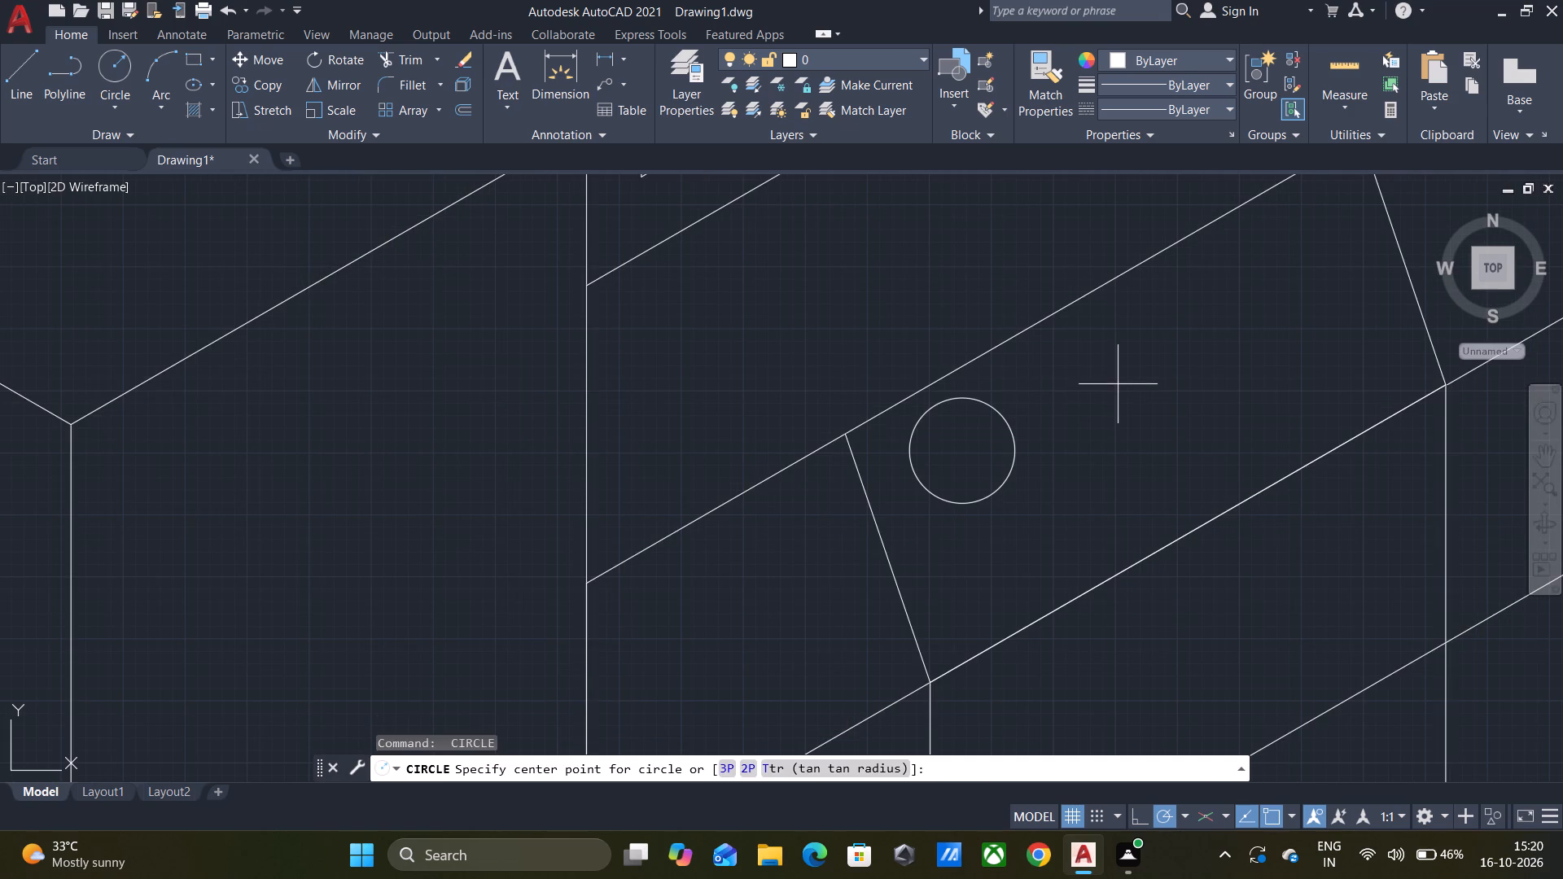
{"action": "left_click", "coordinate": [1118, 384]}
{"action": "left_click", "coordinate": [1122, 327]}
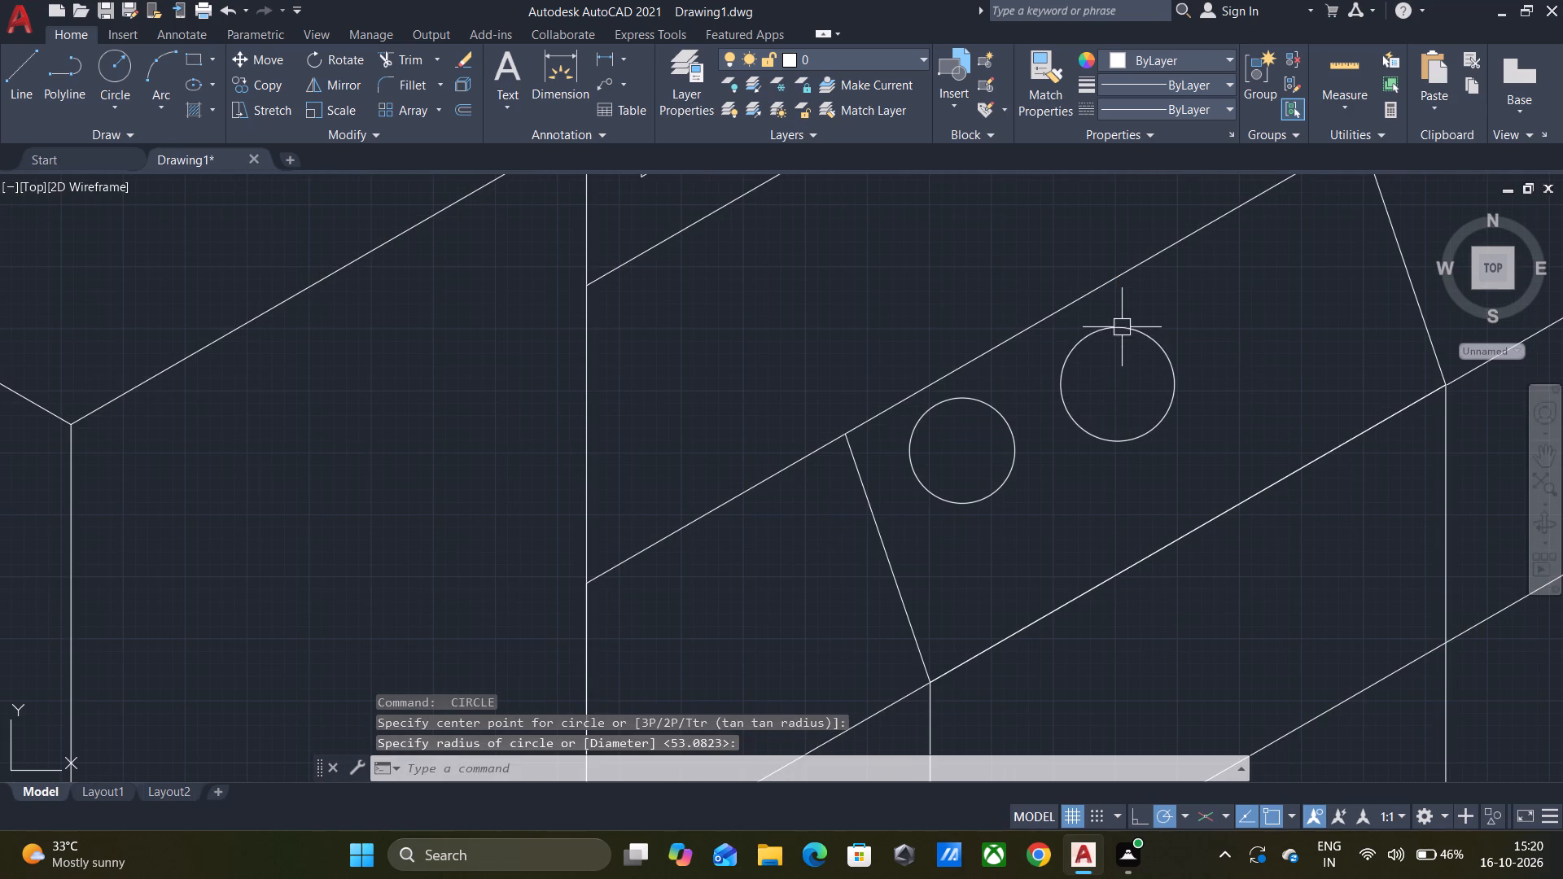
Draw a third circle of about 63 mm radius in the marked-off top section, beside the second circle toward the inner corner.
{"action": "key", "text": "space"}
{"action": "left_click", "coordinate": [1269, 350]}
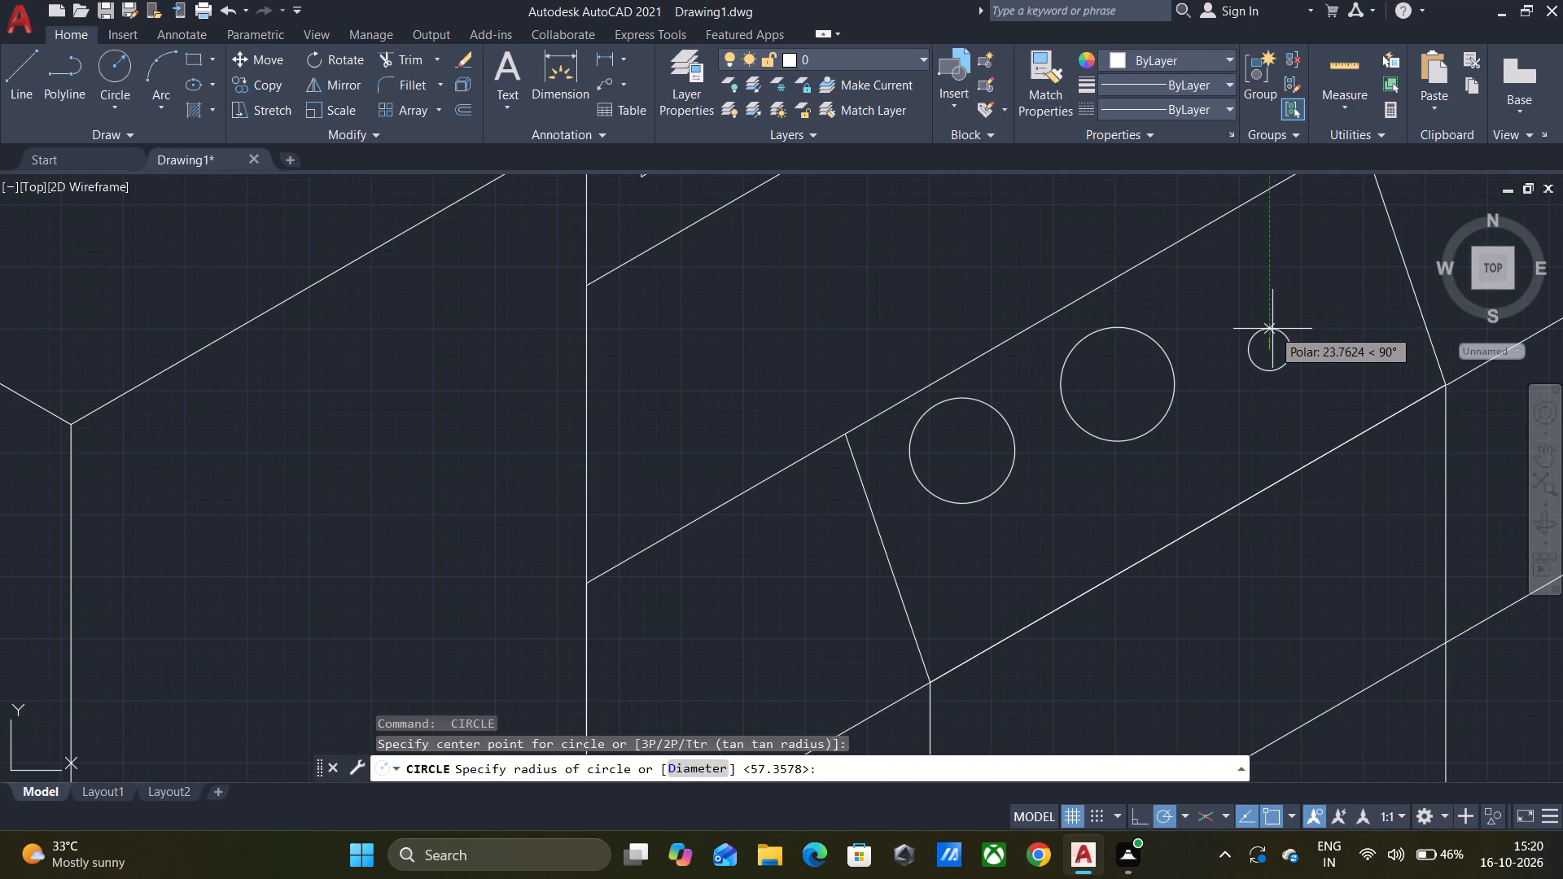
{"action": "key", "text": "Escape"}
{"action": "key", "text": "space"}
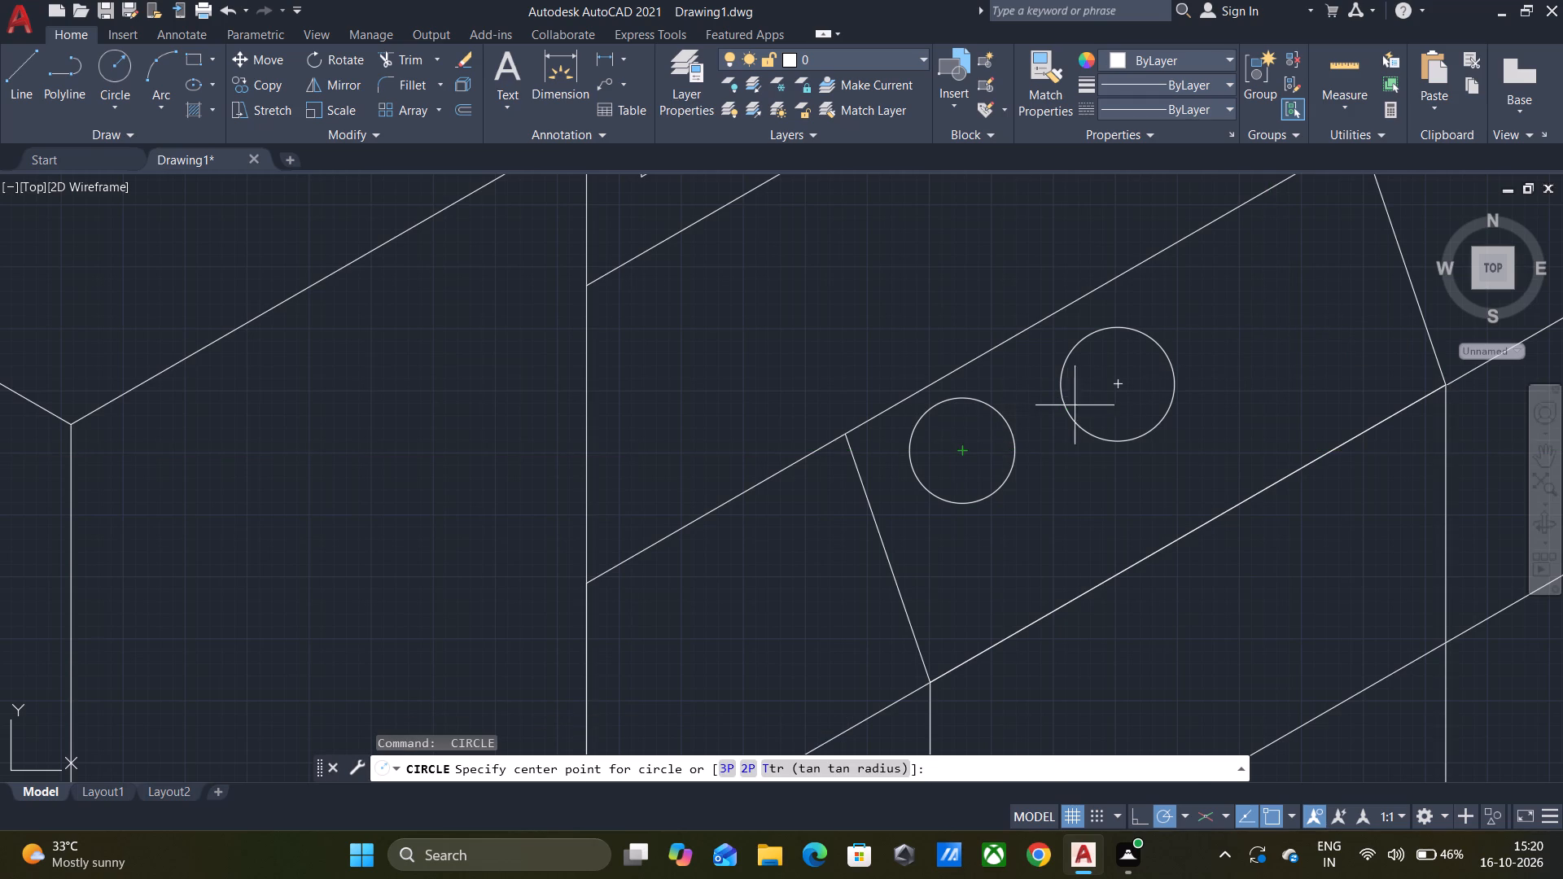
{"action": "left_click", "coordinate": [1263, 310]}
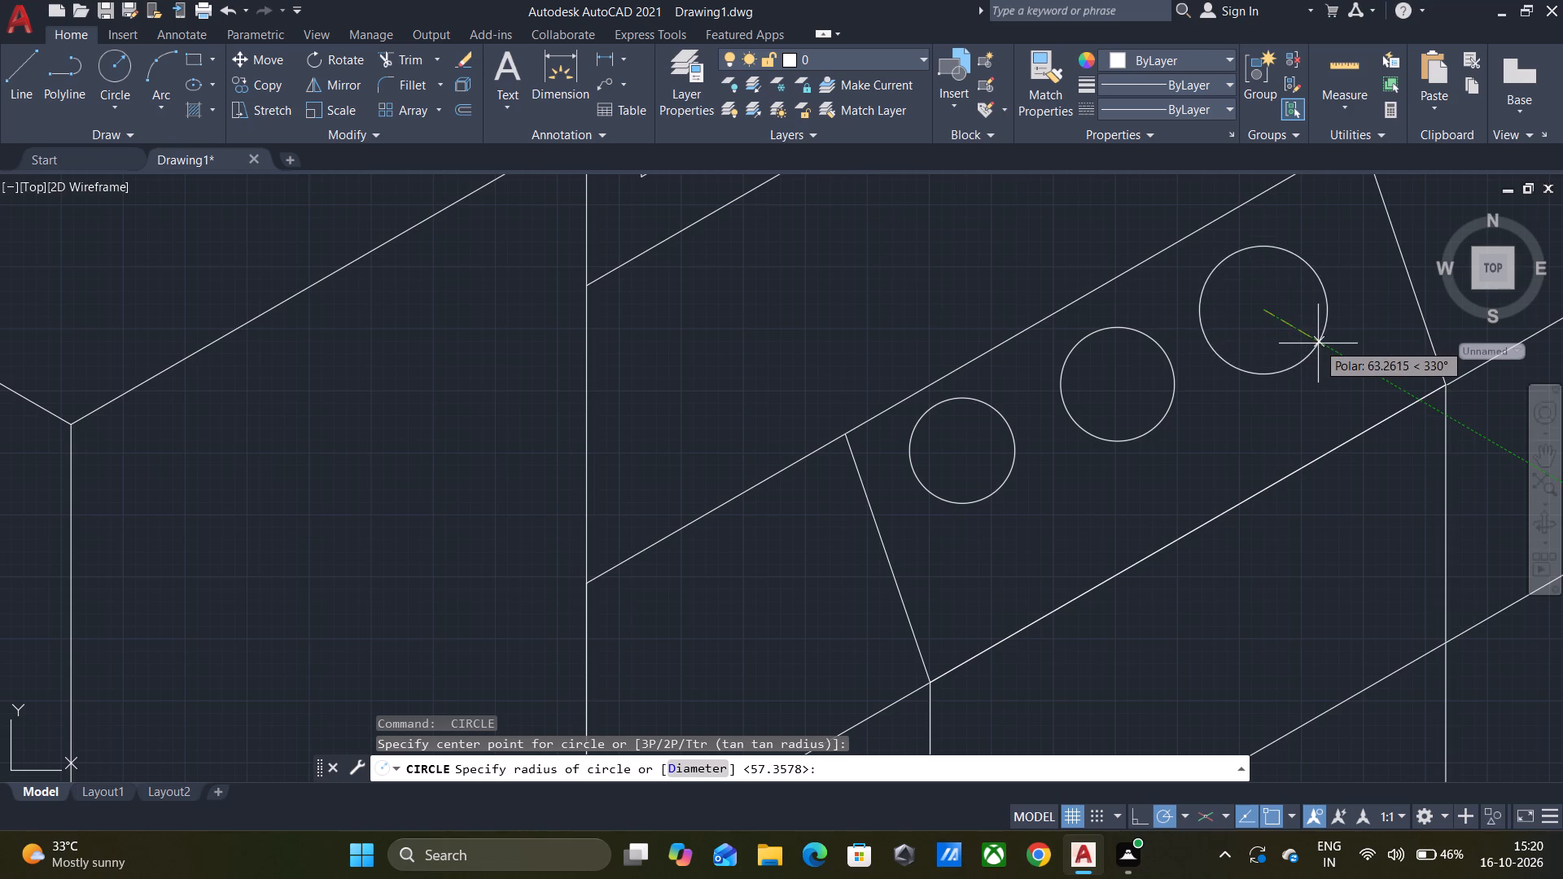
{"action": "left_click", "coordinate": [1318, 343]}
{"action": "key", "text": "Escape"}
Erase all three circles from the marked-off section of the lower row's top surface.
{"action": "scroll", "coordinate": [1361, 333], "scroll_direction": "down", "scroll_amount": 3}
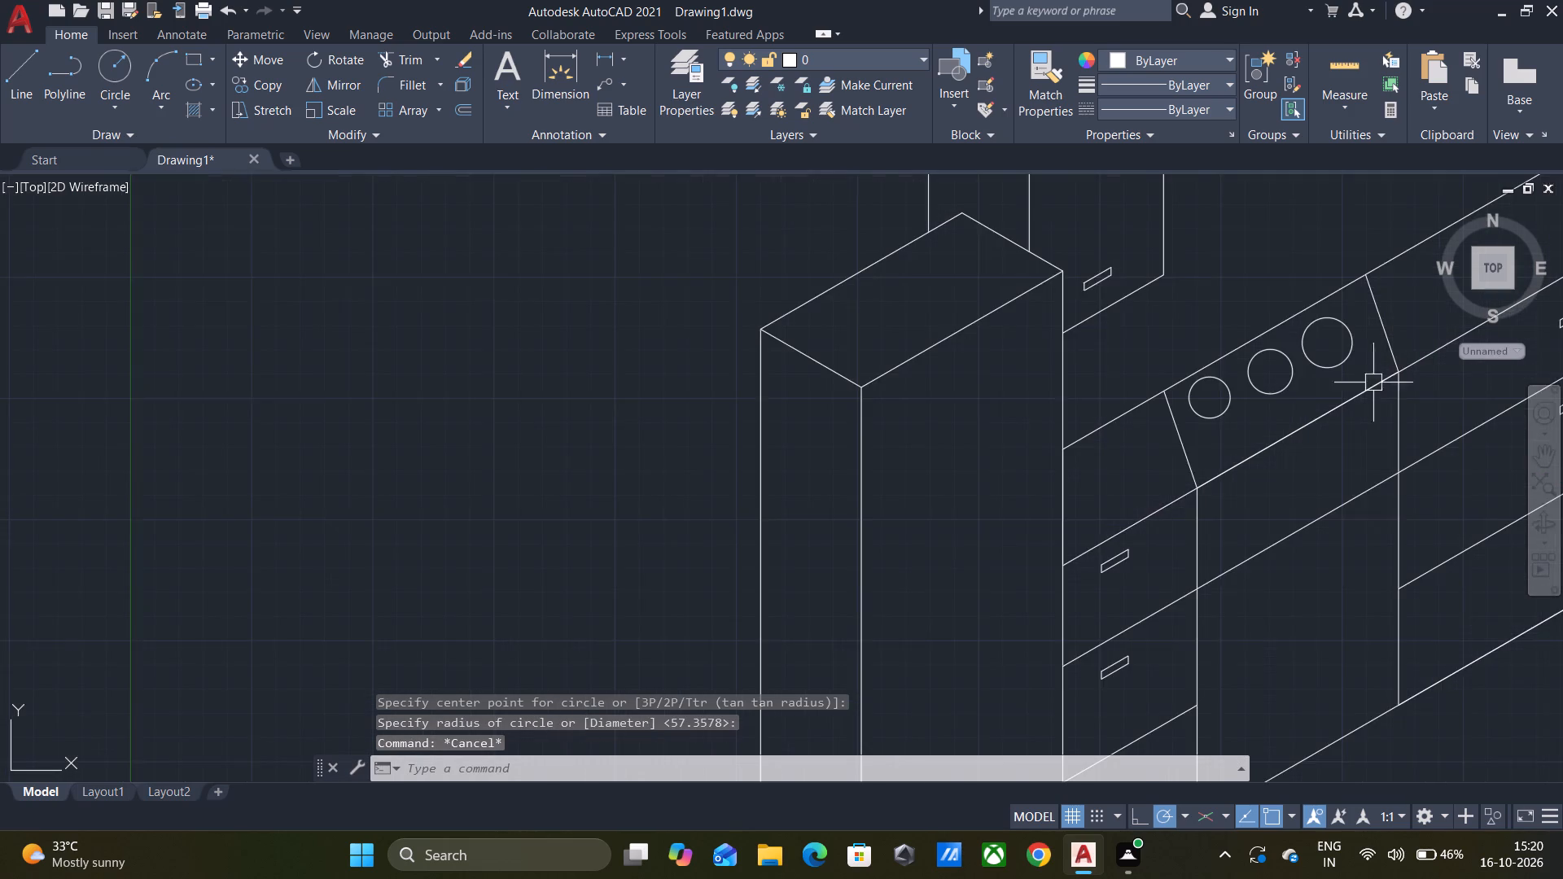
{"action": "scroll", "coordinate": [1373, 556], "scroll_direction": "down", "scroll_amount": 1}
{"action": "middle_click_drag", "start_coordinate": [1373, 558], "coordinate": [1343, 484]}
{"action": "scroll", "coordinate": [1343, 484], "scroll_direction": "down", "scroll_amount": 2}
{"action": "middle_click_drag", "start_coordinate": [1405, 569], "coordinate": [1097, 554]}
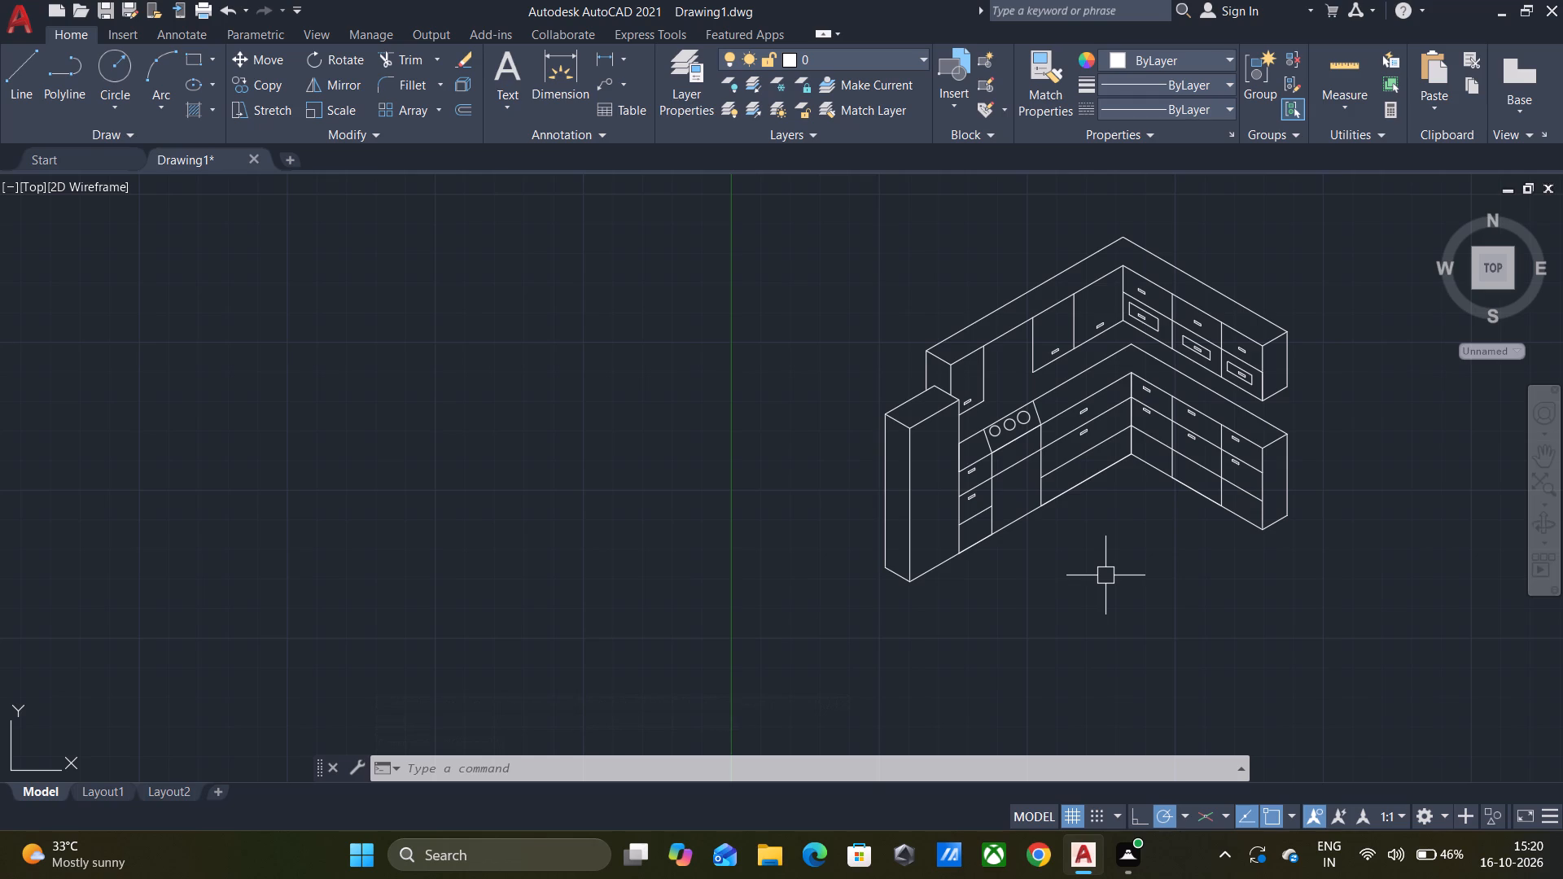
{"action": "scroll", "coordinate": [1031, 463], "scroll_direction": "up", "scroll_amount": 2}
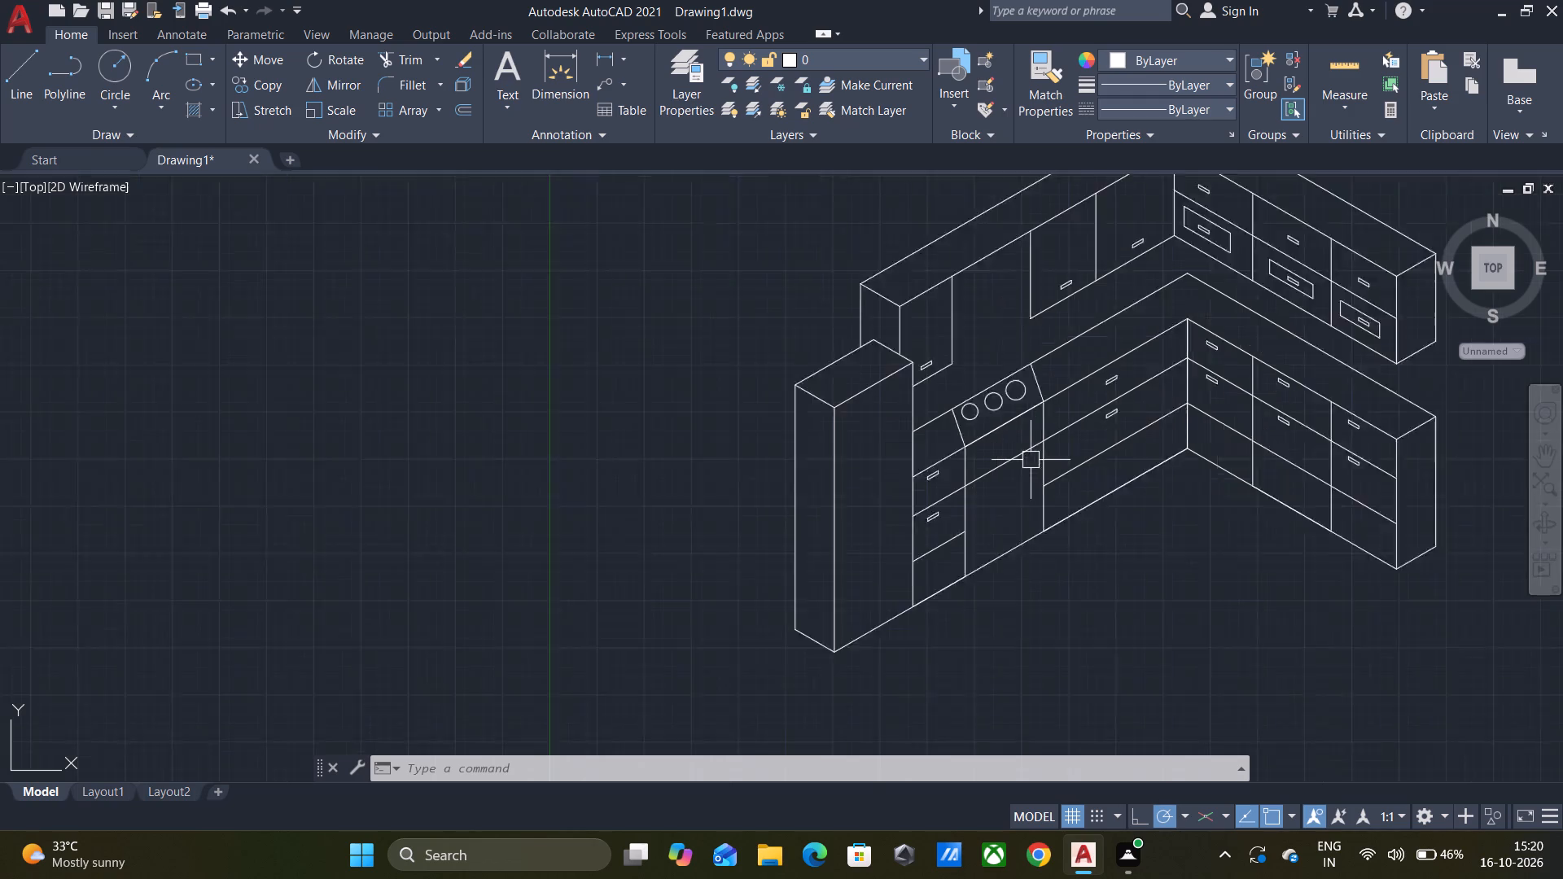
{"action": "scroll", "coordinate": [1035, 456], "scroll_direction": "up", "scroll_amount": 1}
{"action": "left_click", "coordinate": [960, 299]}
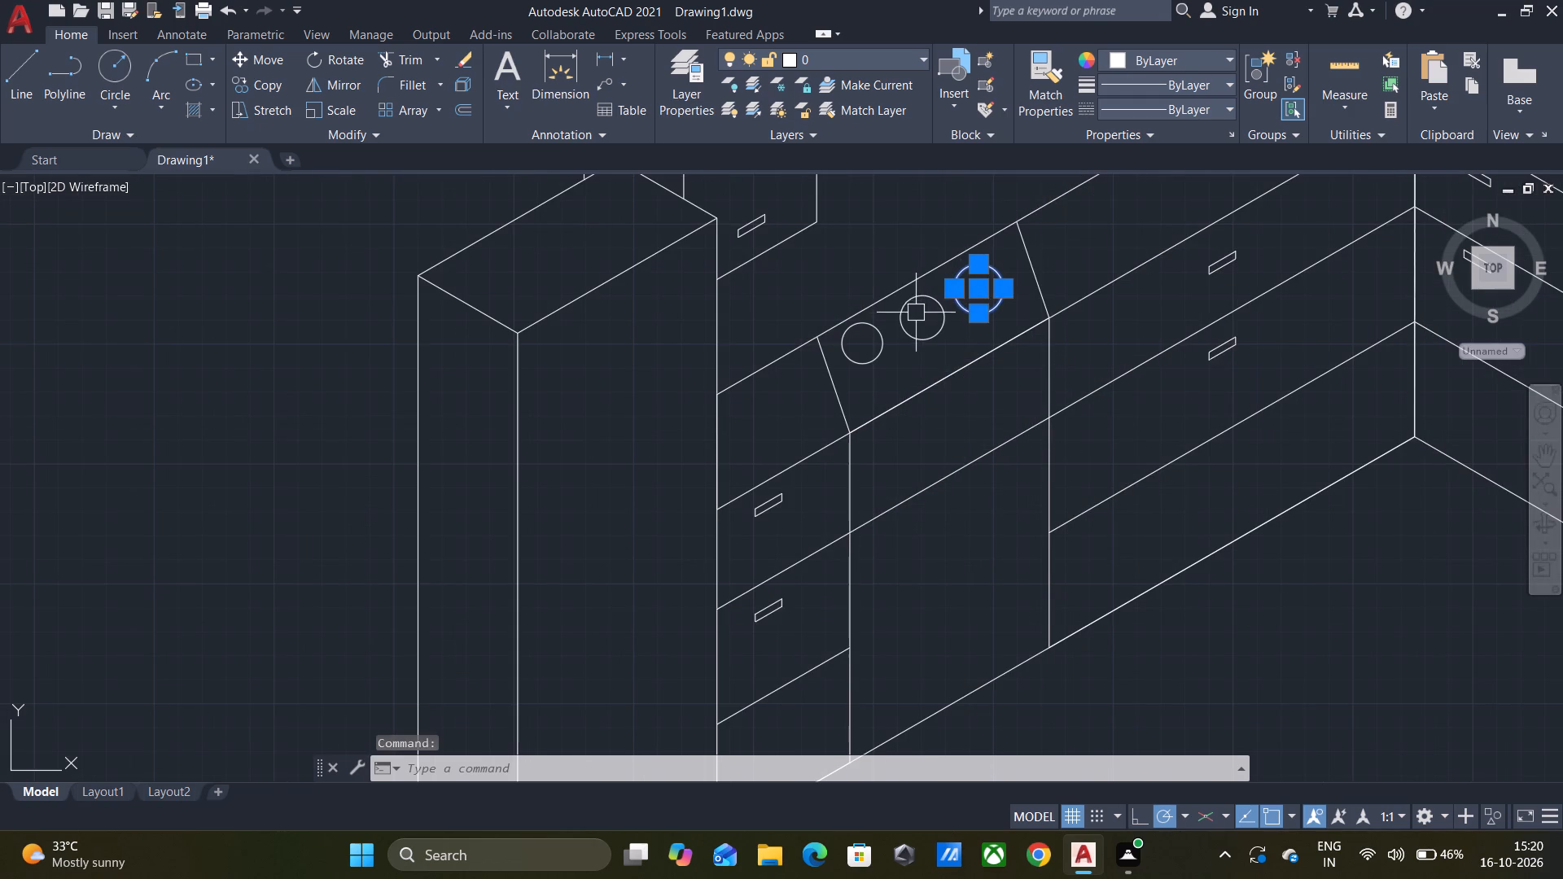
{"action": "left_click", "coordinate": [900, 319]}
{"action": "left_click", "coordinate": [875, 330]}
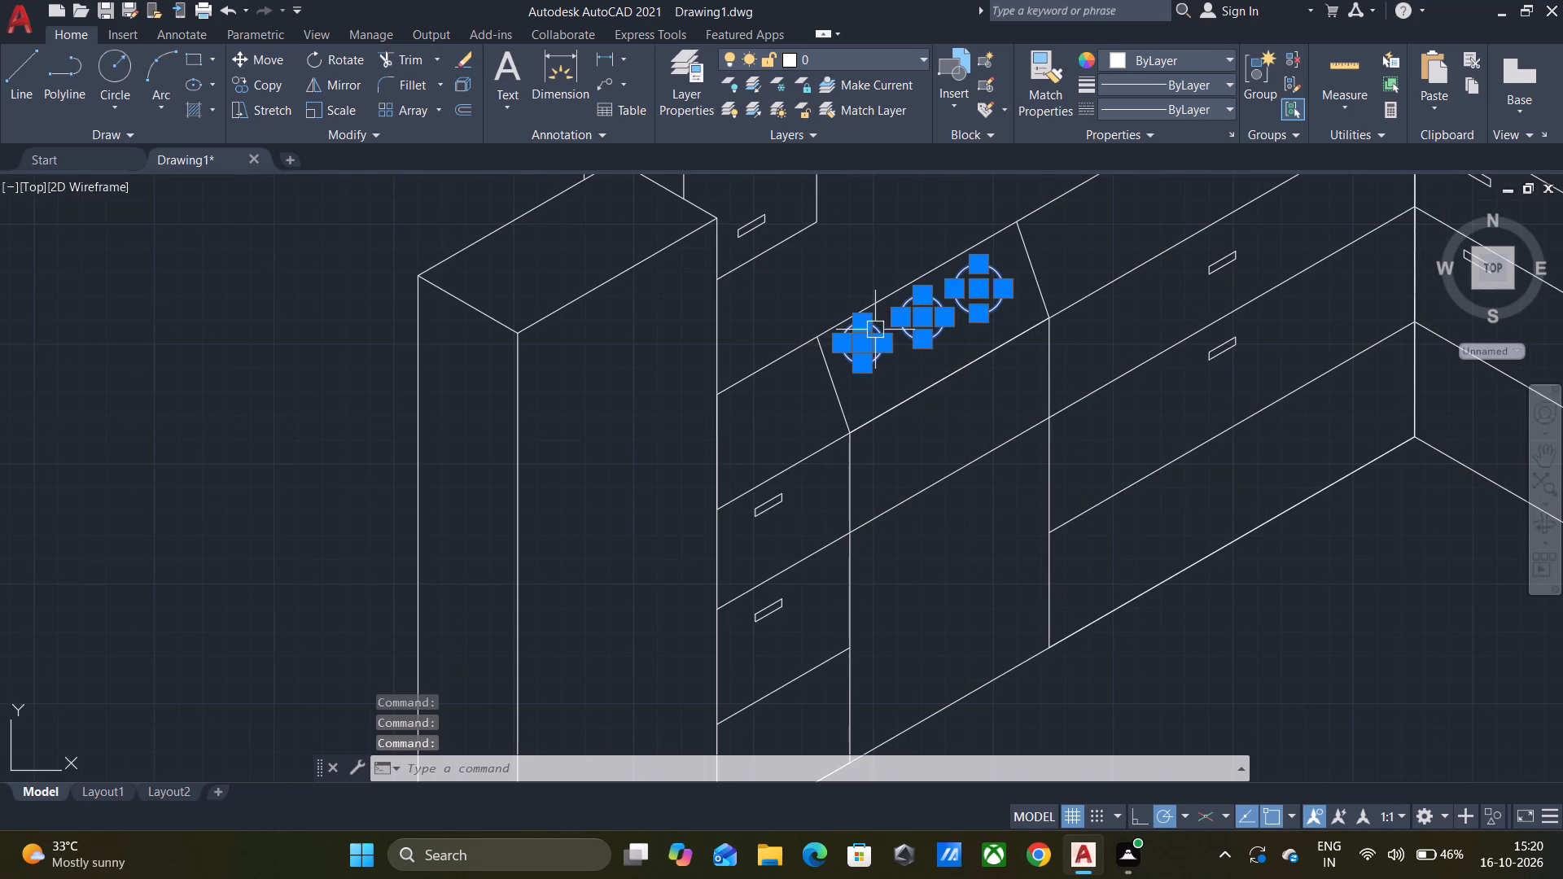
{"action": "key", "text": "Delete"}
Draw an ellipse with its first axis along 30° in the marked-off top section, at the end near the tall block.
{"action": "key", "text": "e"}
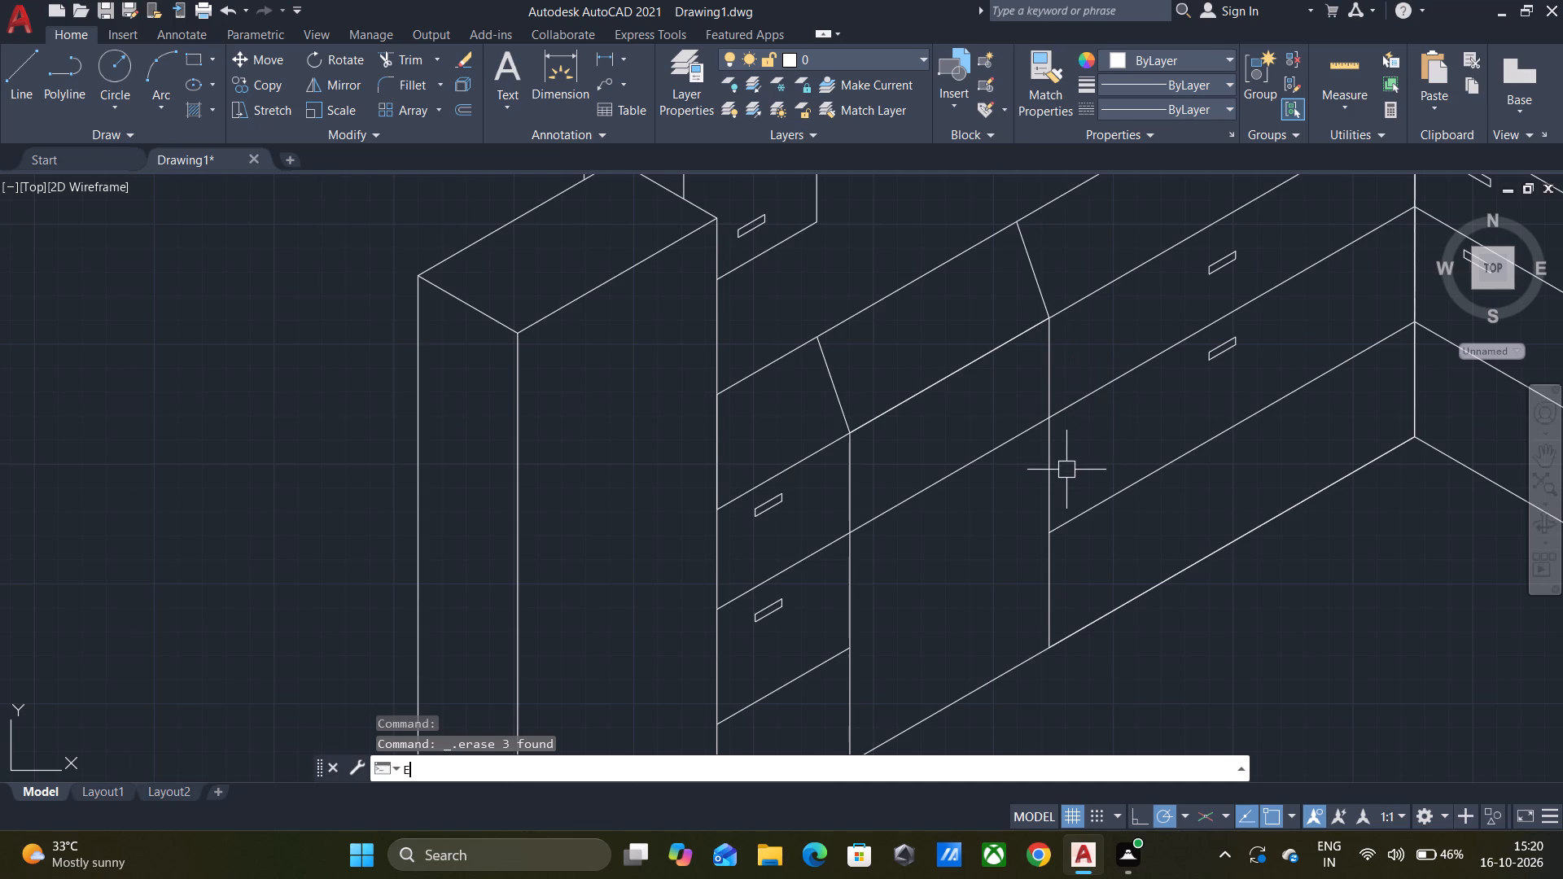
{"action": "key", "text": "l"}
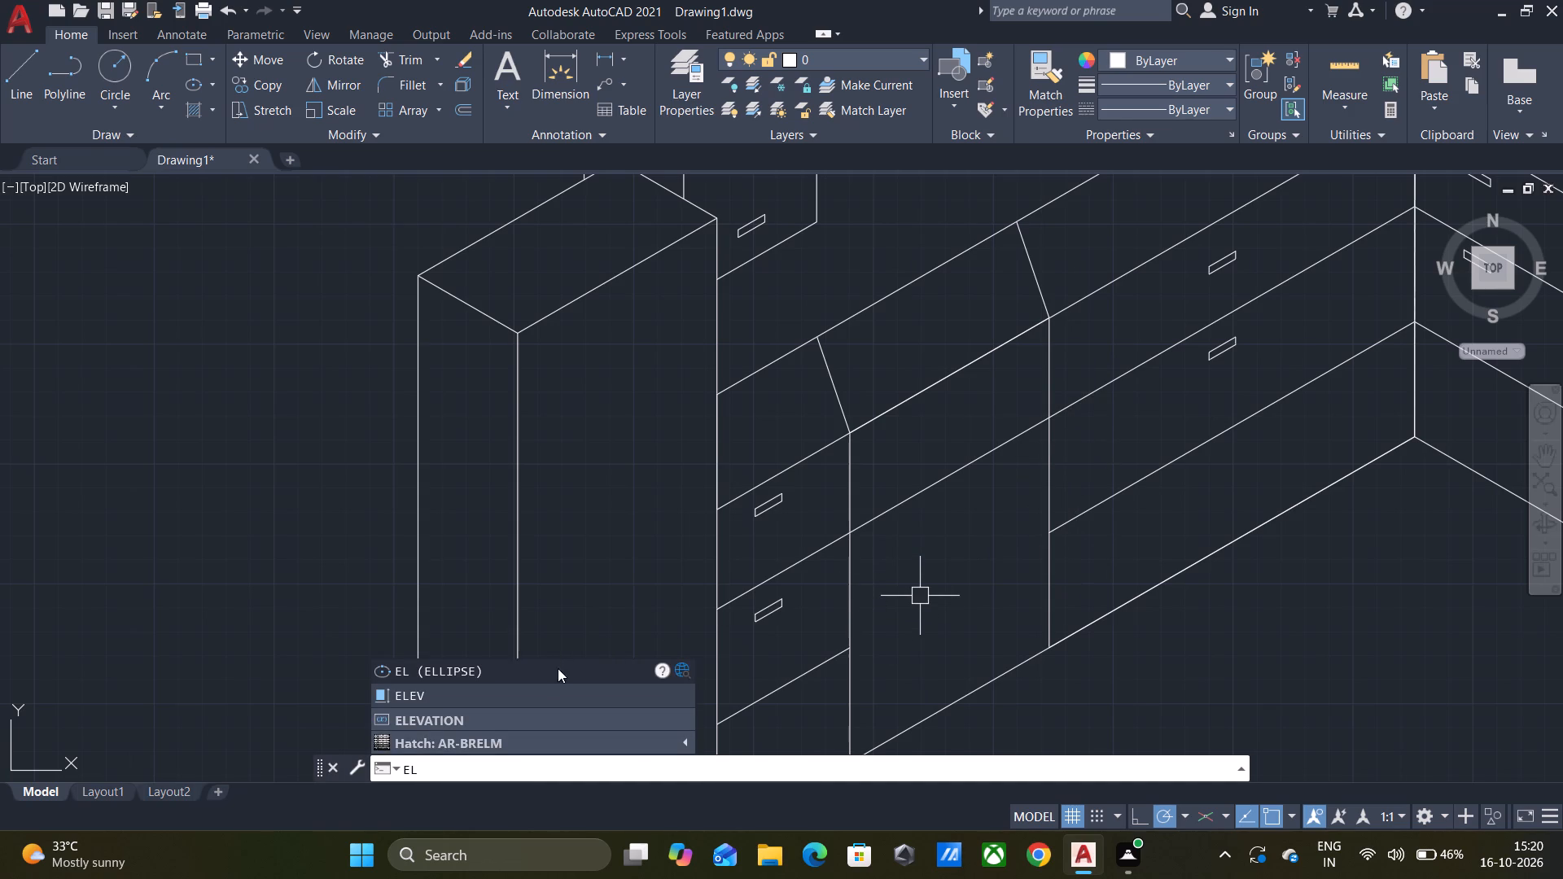
{"action": "left_click", "coordinate": [558, 668]}
{"action": "left_click", "coordinate": [873, 361]}
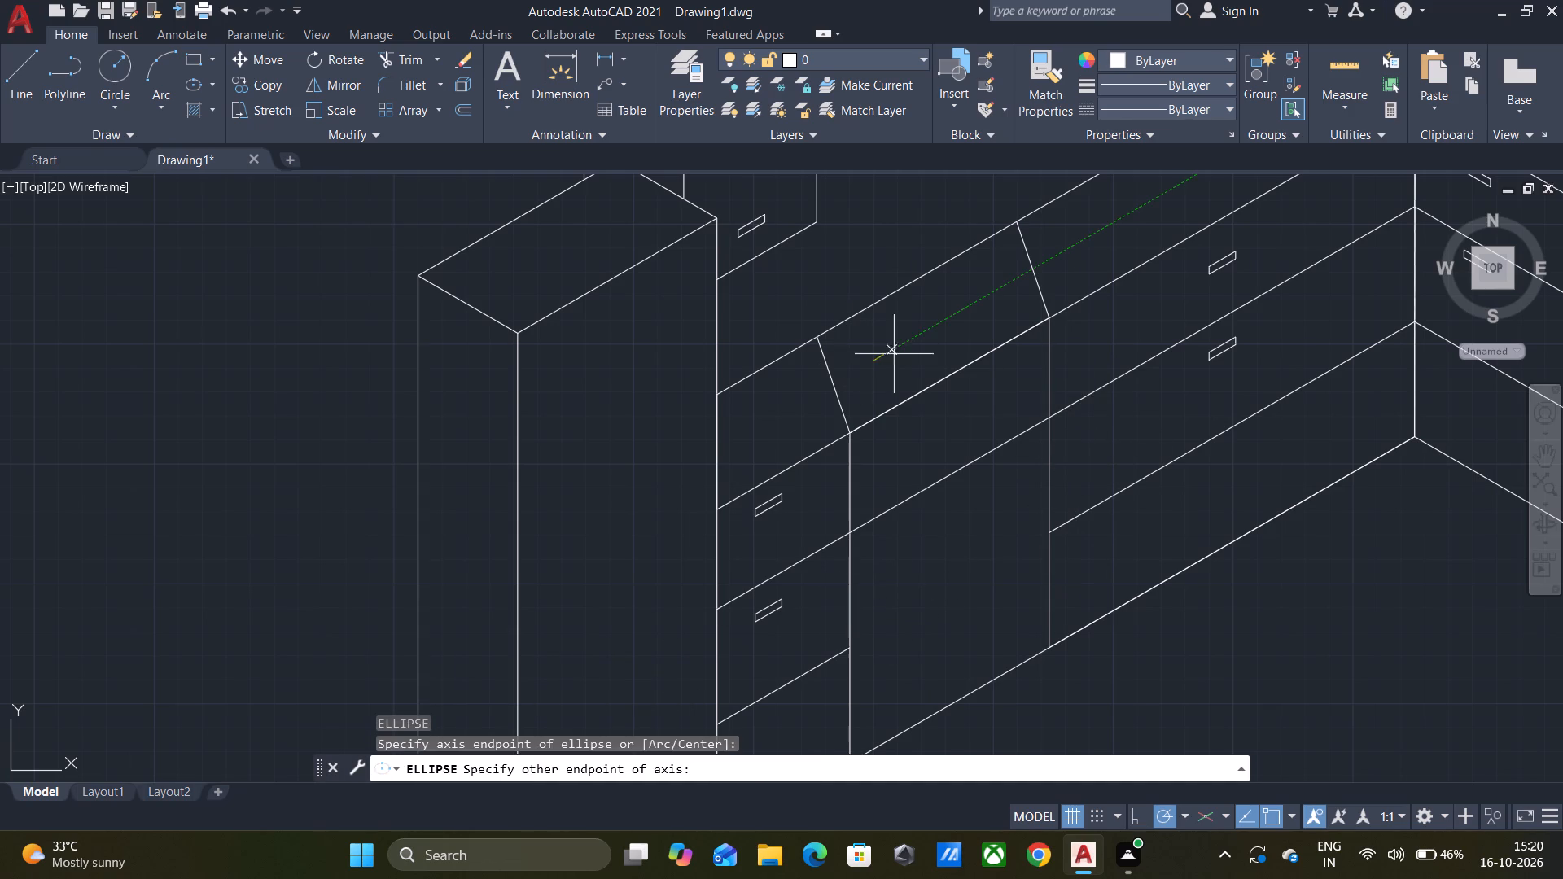
{"action": "left_click", "coordinate": [917, 333]}
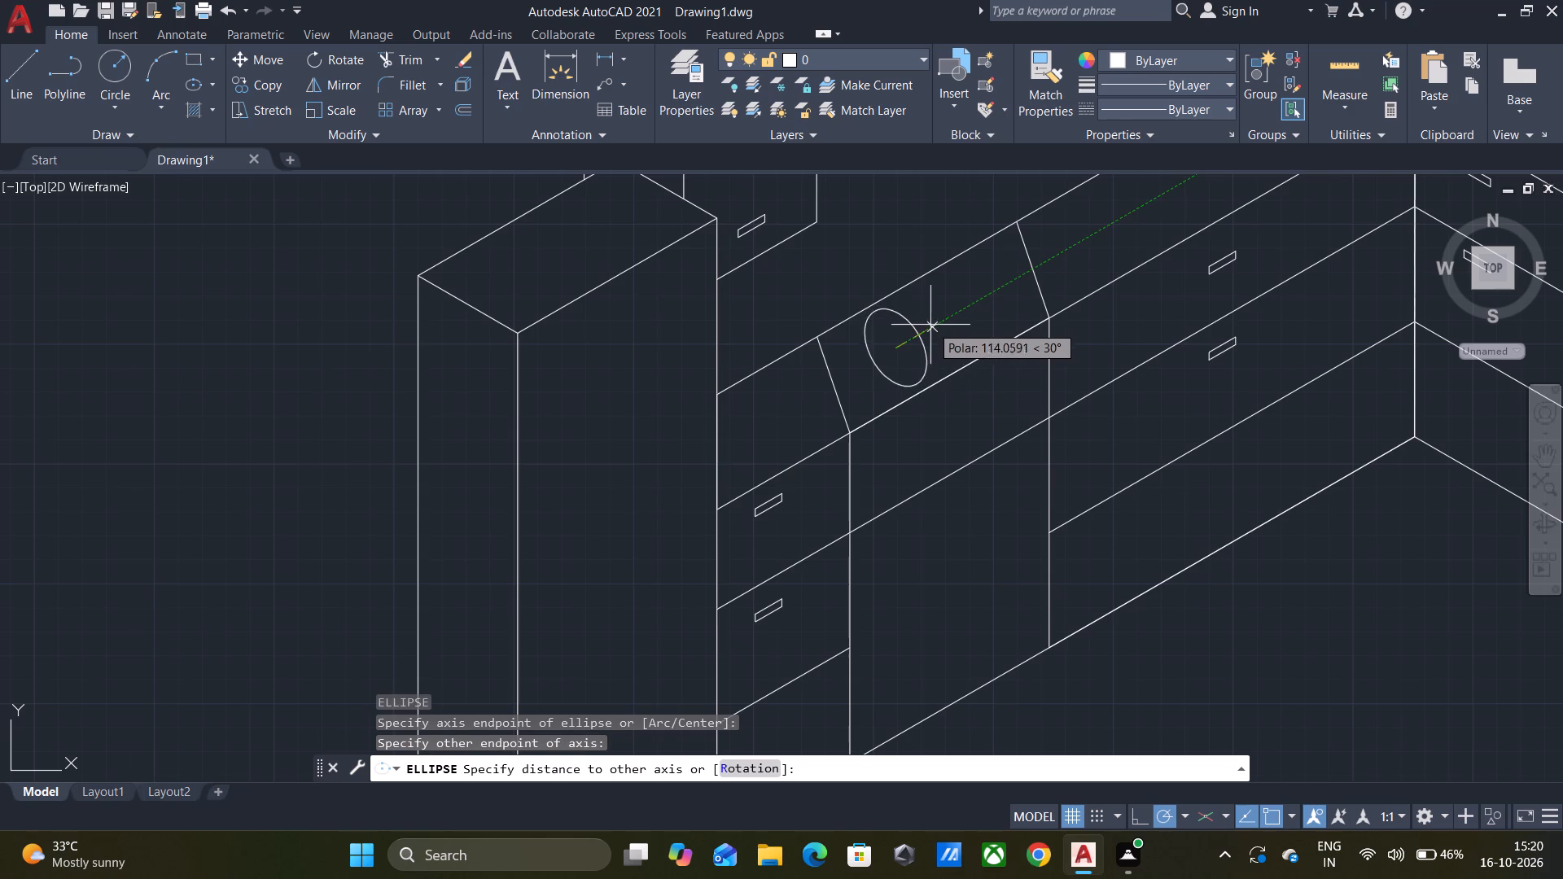
{"action": "left_click", "coordinate": [922, 335]}
Draw a second, narrower ellipse with its first axis along 30° in the marked-off top section, toward the inner corner.
{"action": "left_click", "coordinate": [955, 317]}
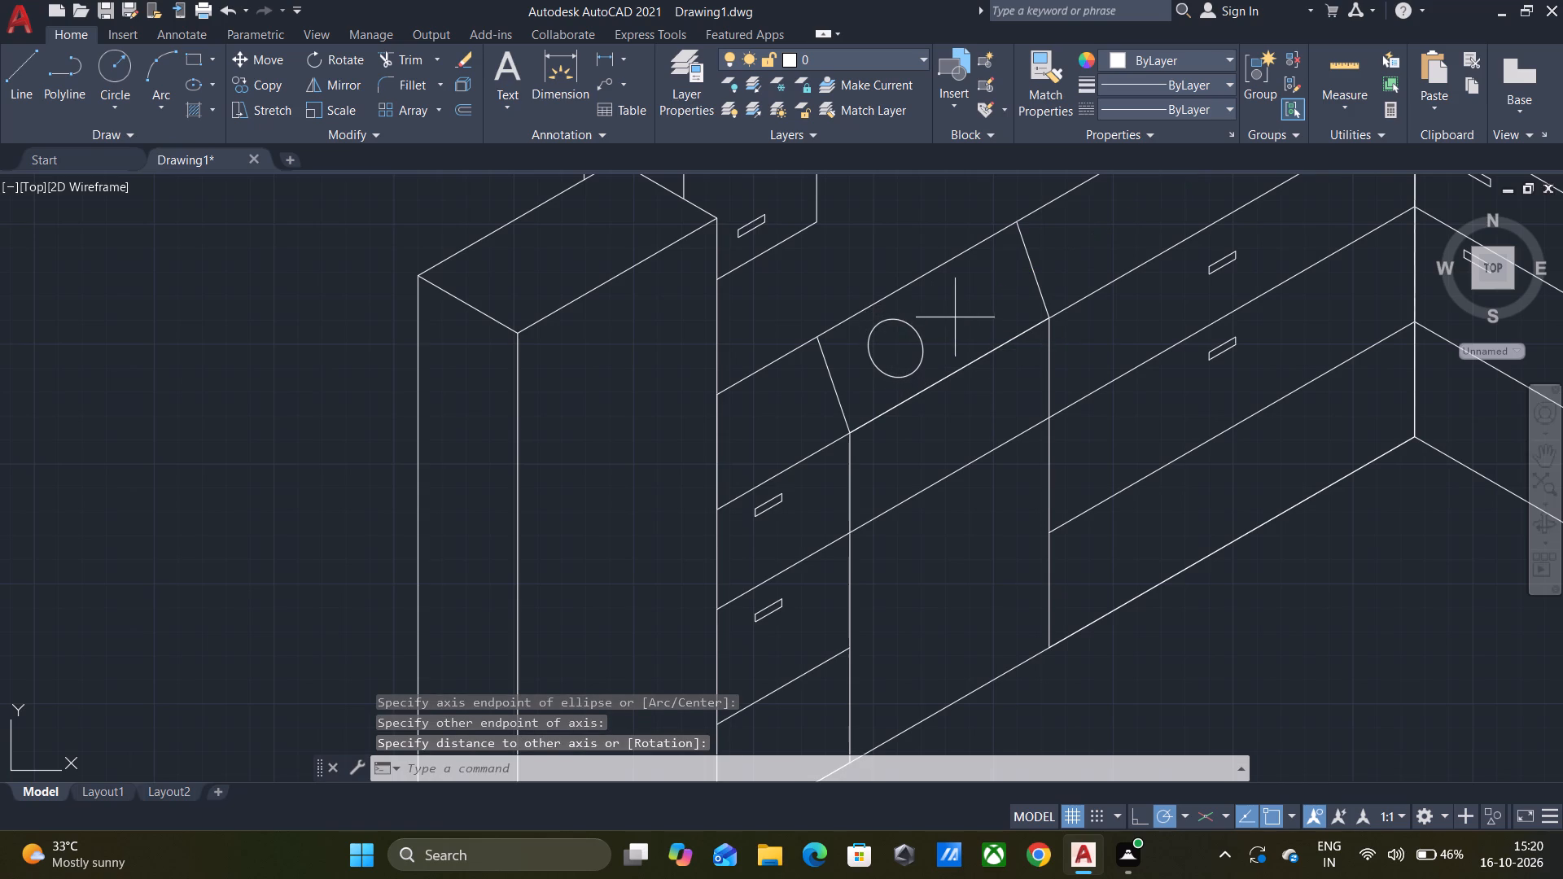
{"action": "key", "text": "space"}
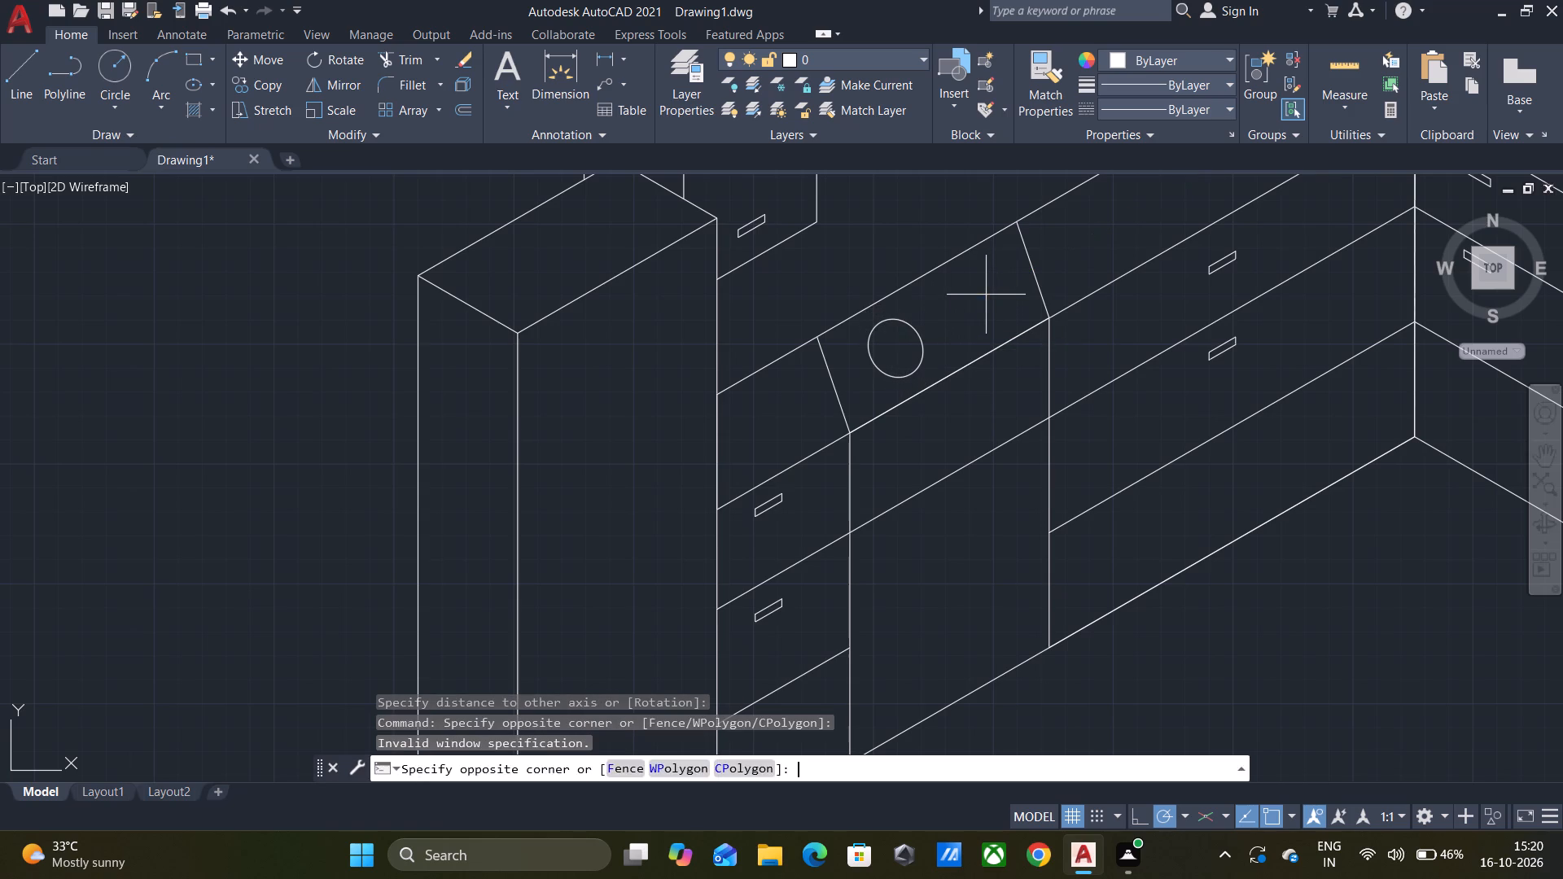
{"action": "key", "text": "space"}
{"action": "key", "text": "space"}
{"action": "key", "text": "space"}
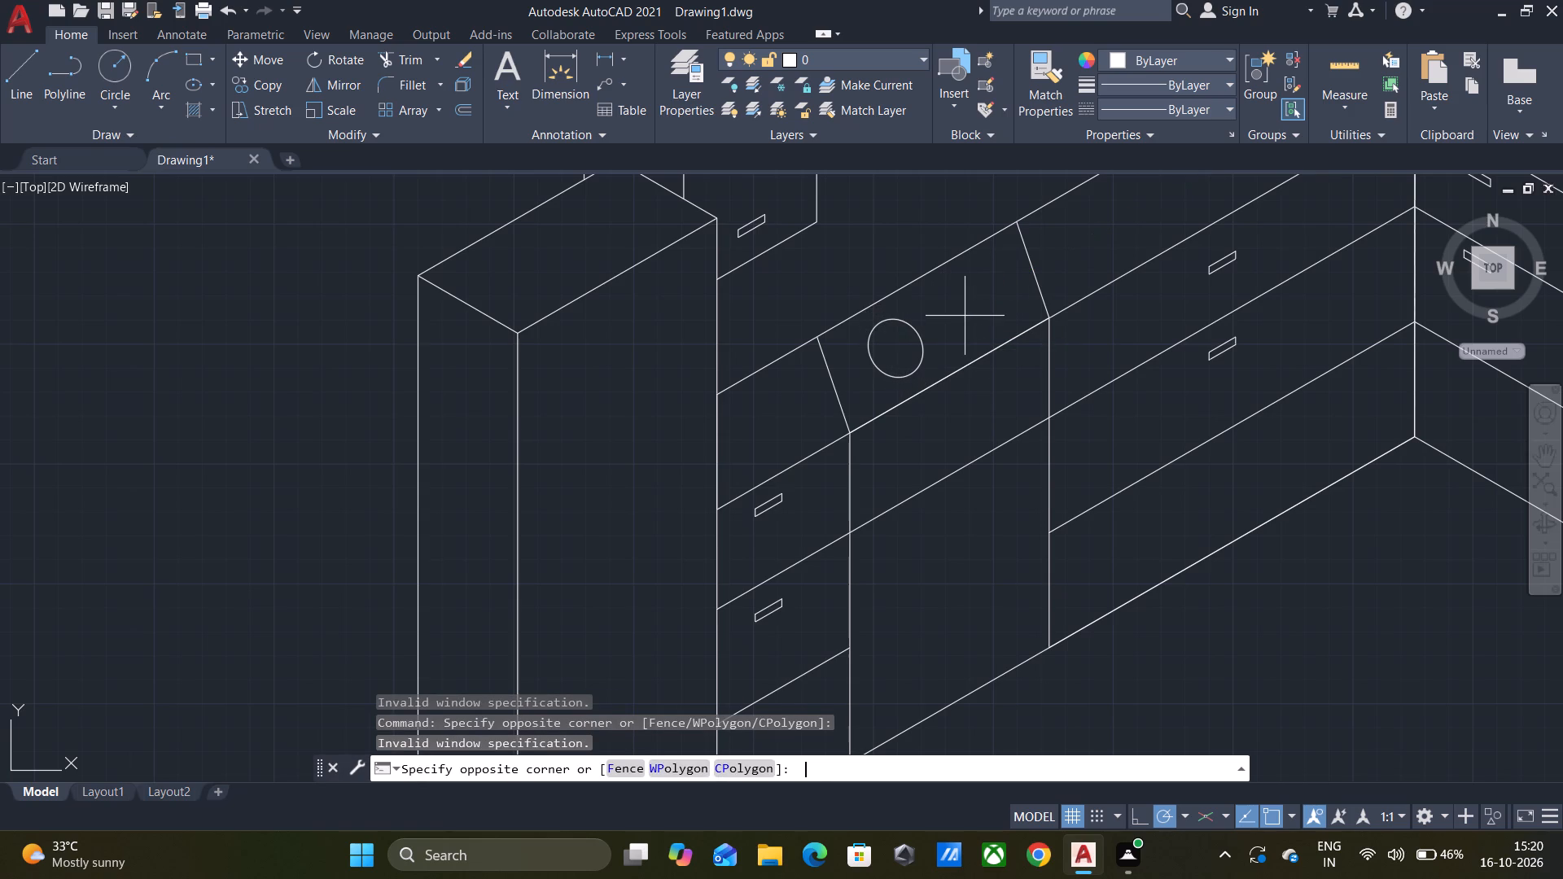
{"action": "left_click_drag", "start_coordinate": [965, 316], "coordinate": [976, 309]}
{"action": "key", "text": "space"}
{"action": "key", "text": "space"}
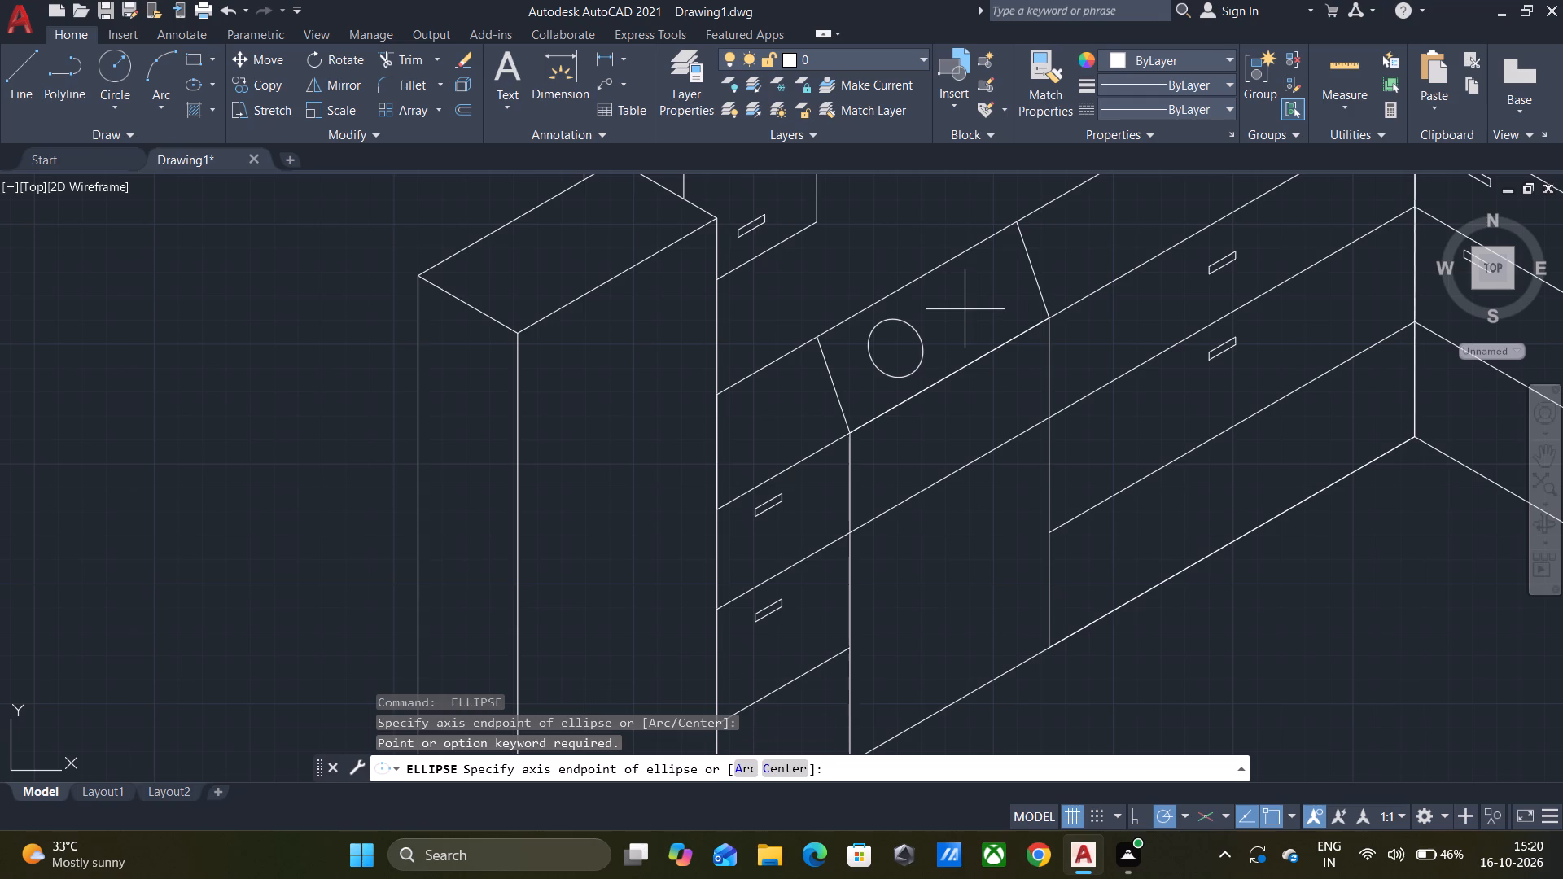
{"action": "key", "text": "space"}
{"action": "left_click", "coordinate": [961, 311]}
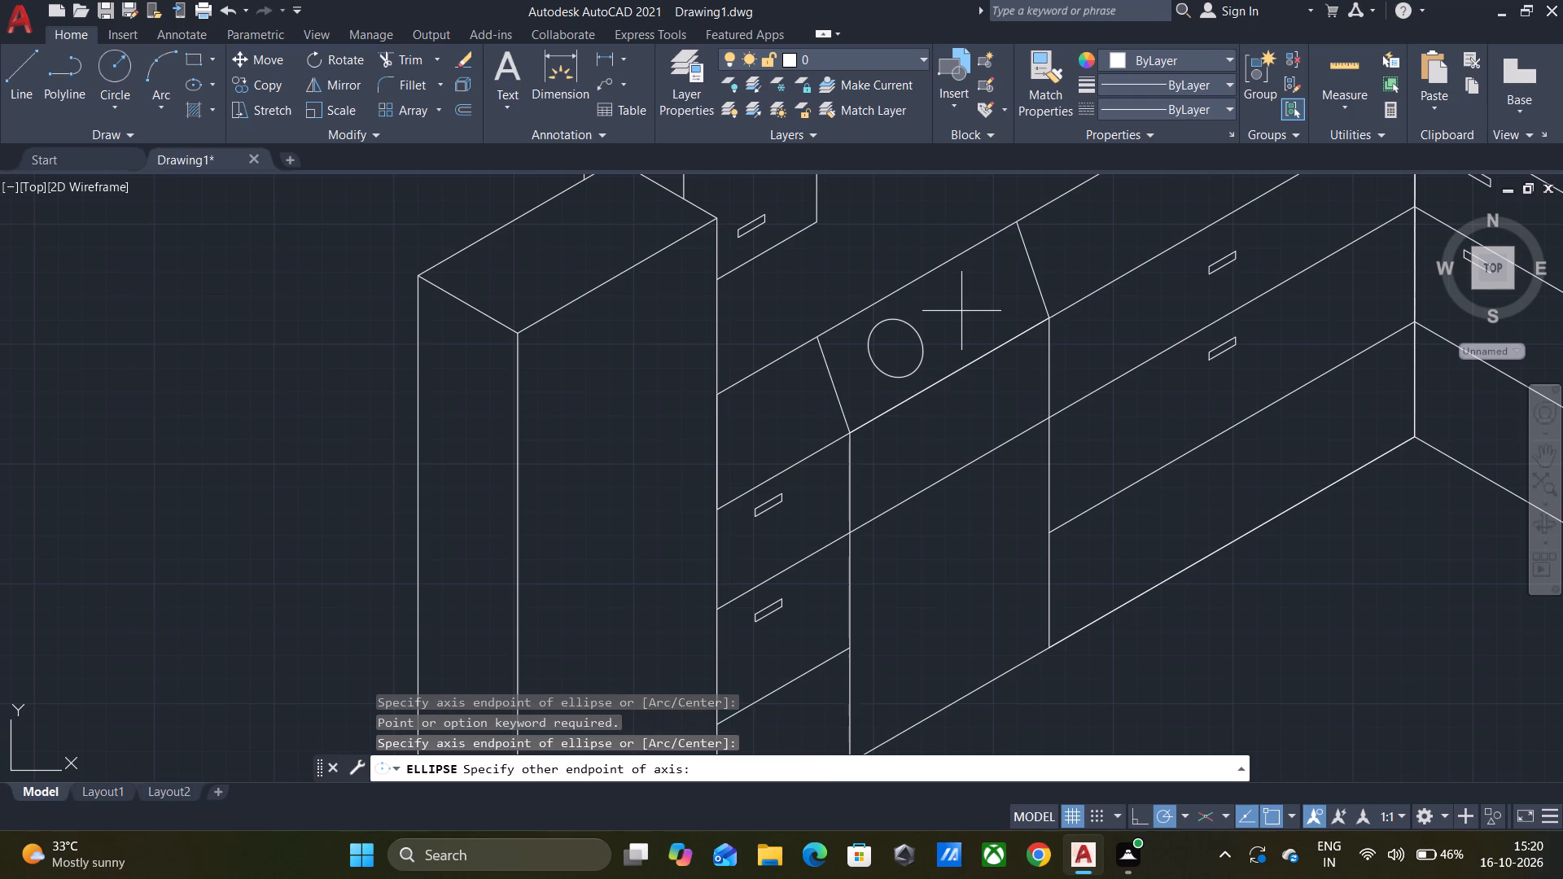
{"action": "left_click", "coordinate": [1001, 291]}
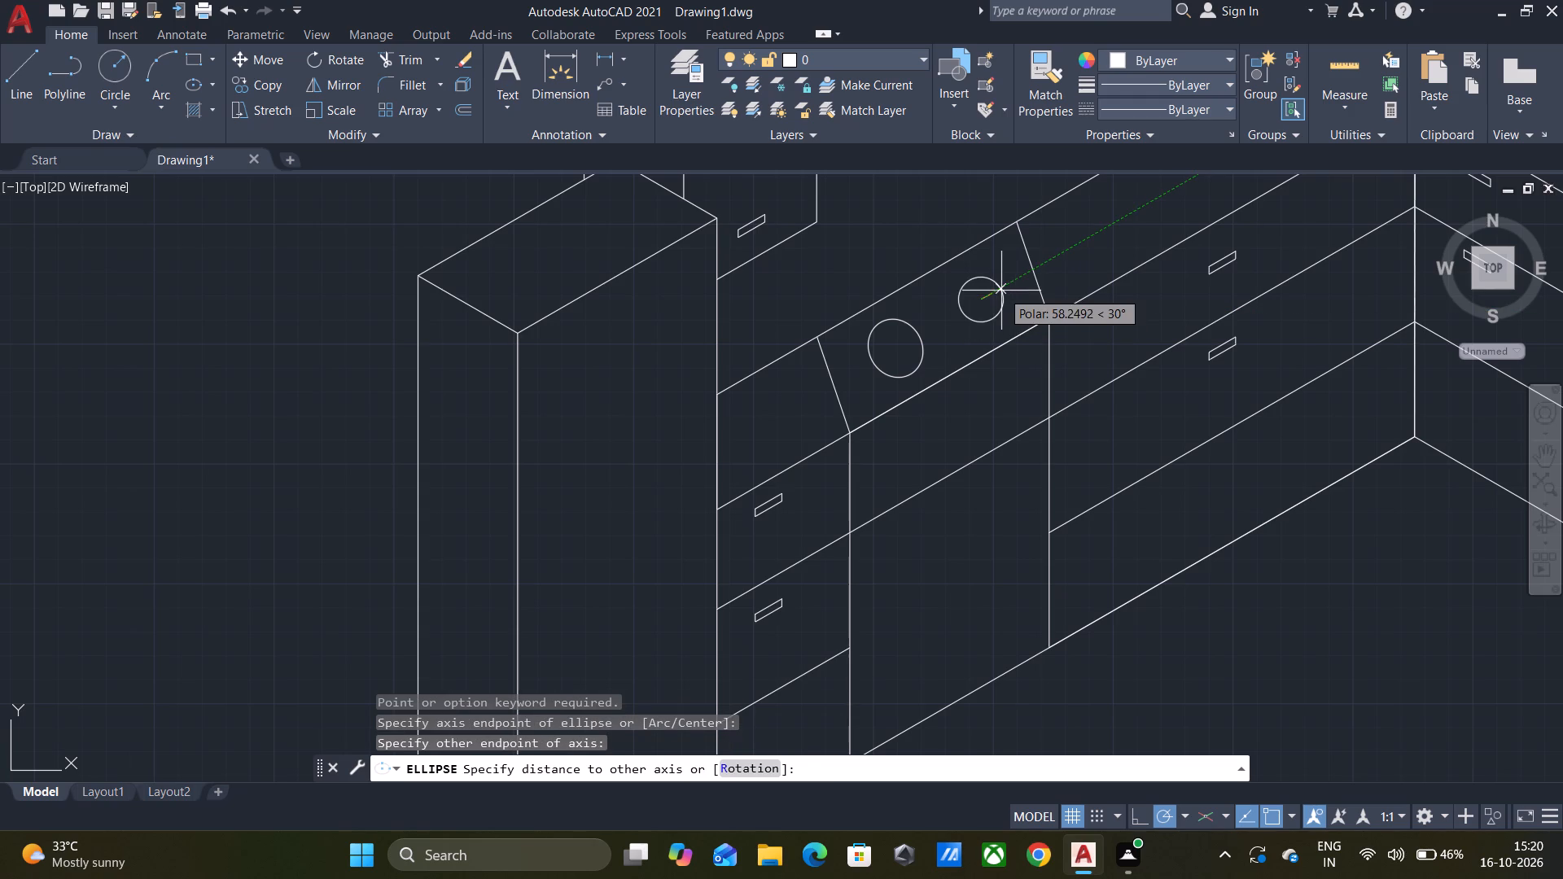
{"action": "left_click", "coordinate": [1005, 282]}
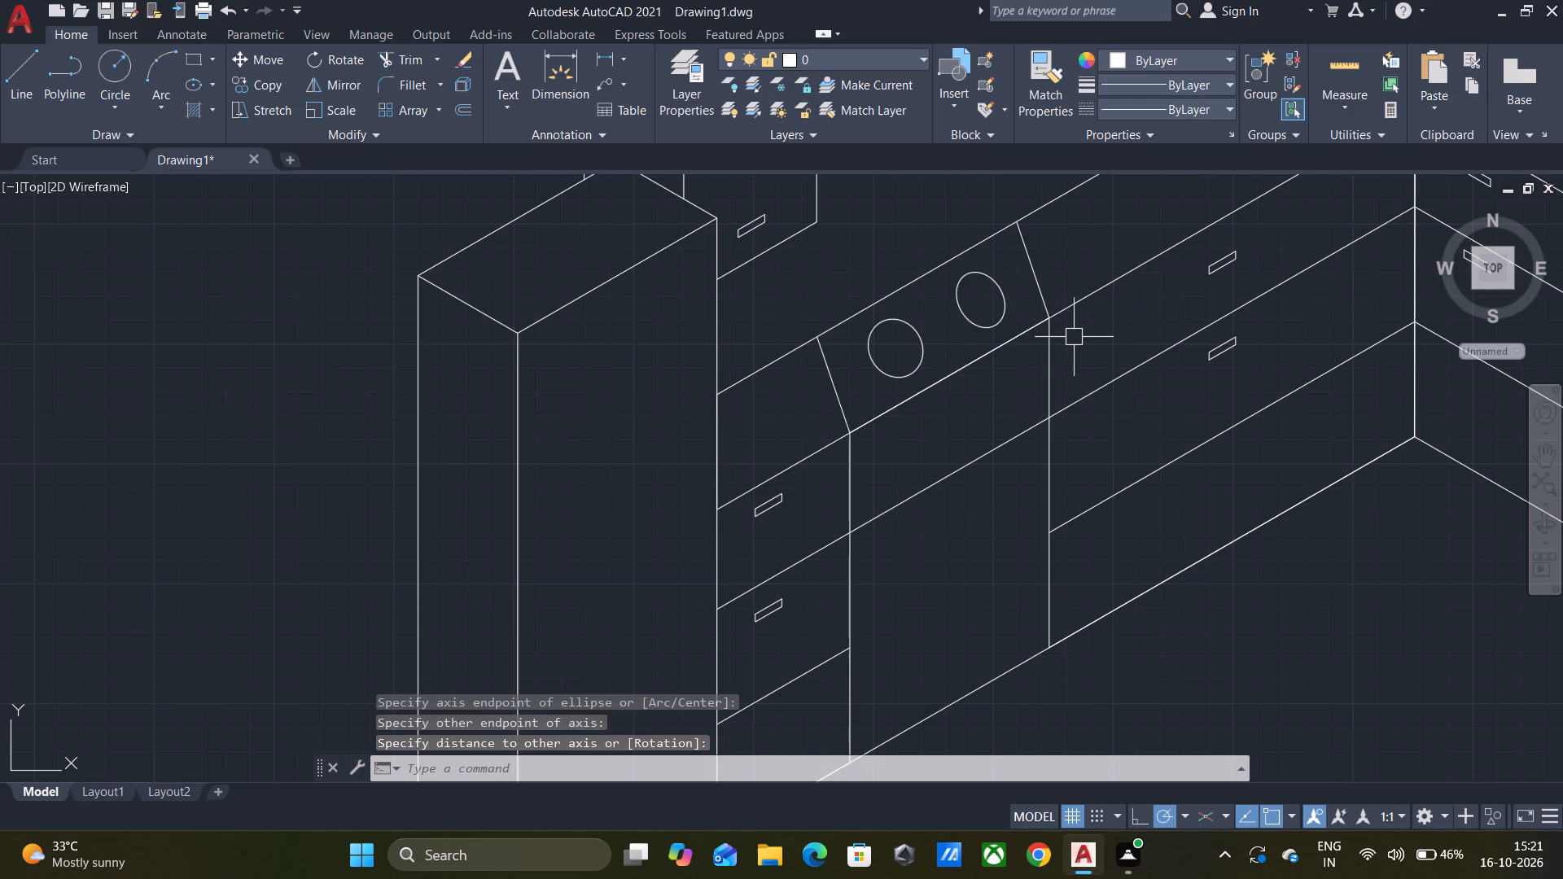
{"action": "scroll", "coordinate": [1076, 337], "scroll_direction": "down", "scroll_amount": 3}
{"action": "key", "text": "Escape"}
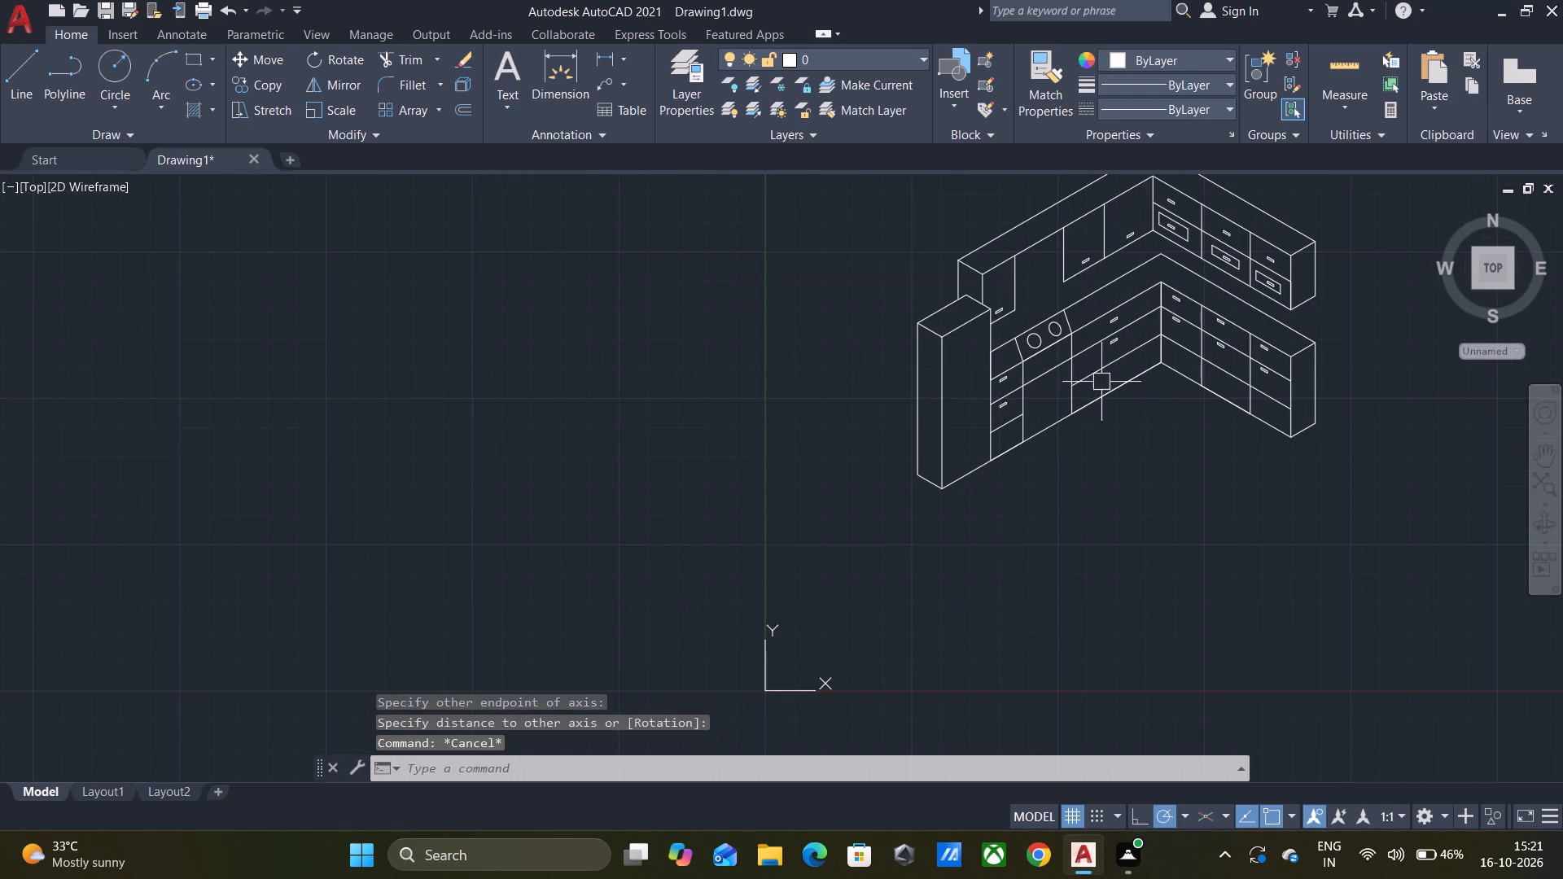
Erase the line drawn along the front edge of the marked-off top section between the two dividers.
{"action": "scroll", "coordinate": [1021, 326], "scroll_direction": "up", "scroll_amount": 2}
{"action": "left_click", "coordinate": [1055, 402]}
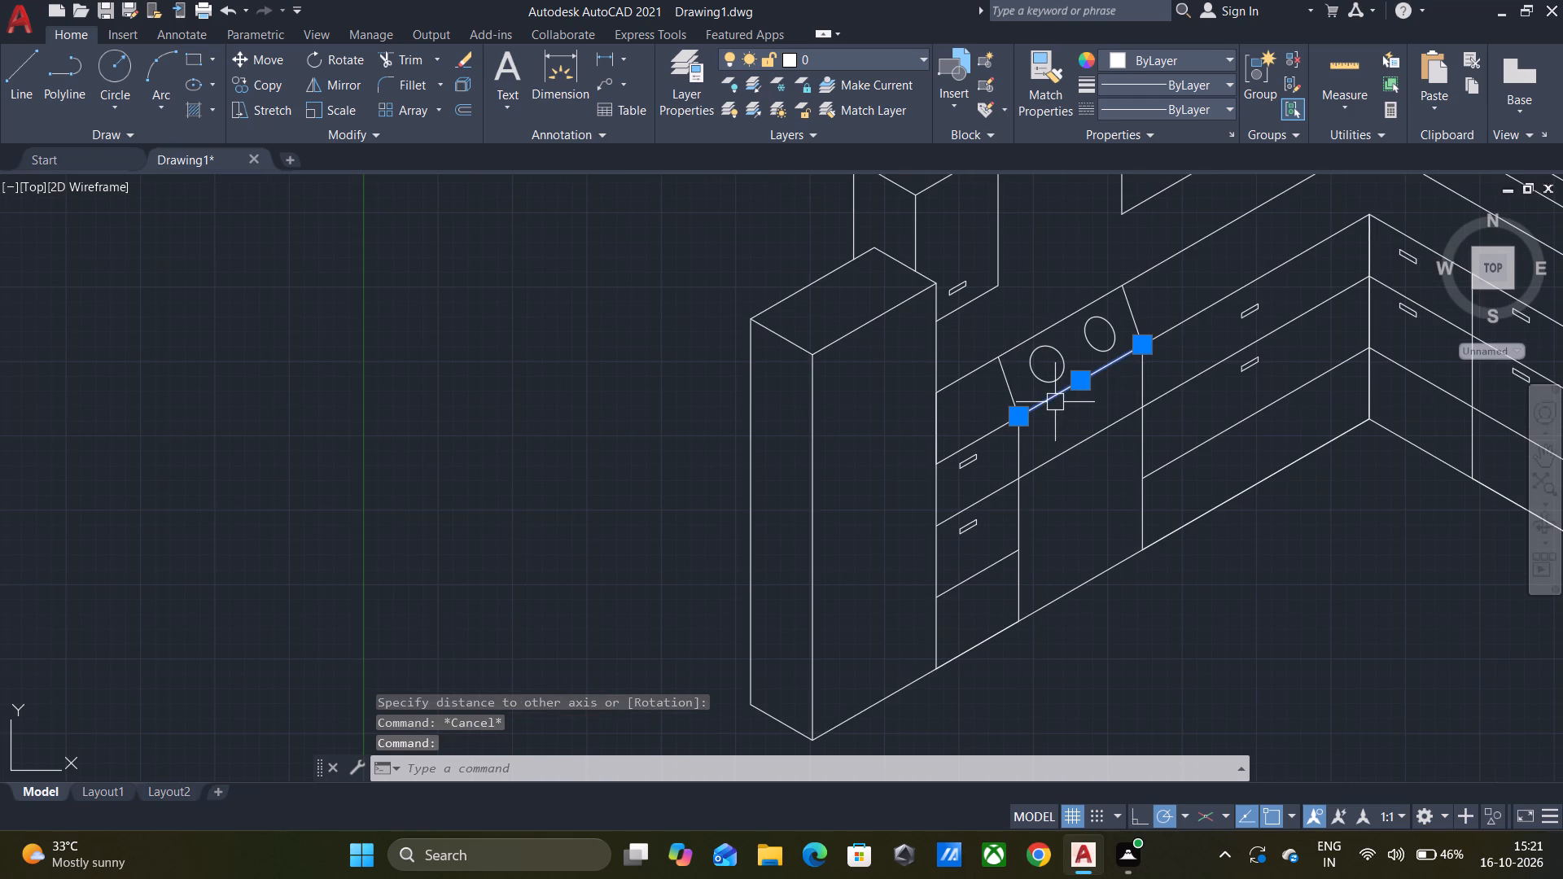
{"action": "key", "text": "Delete"}
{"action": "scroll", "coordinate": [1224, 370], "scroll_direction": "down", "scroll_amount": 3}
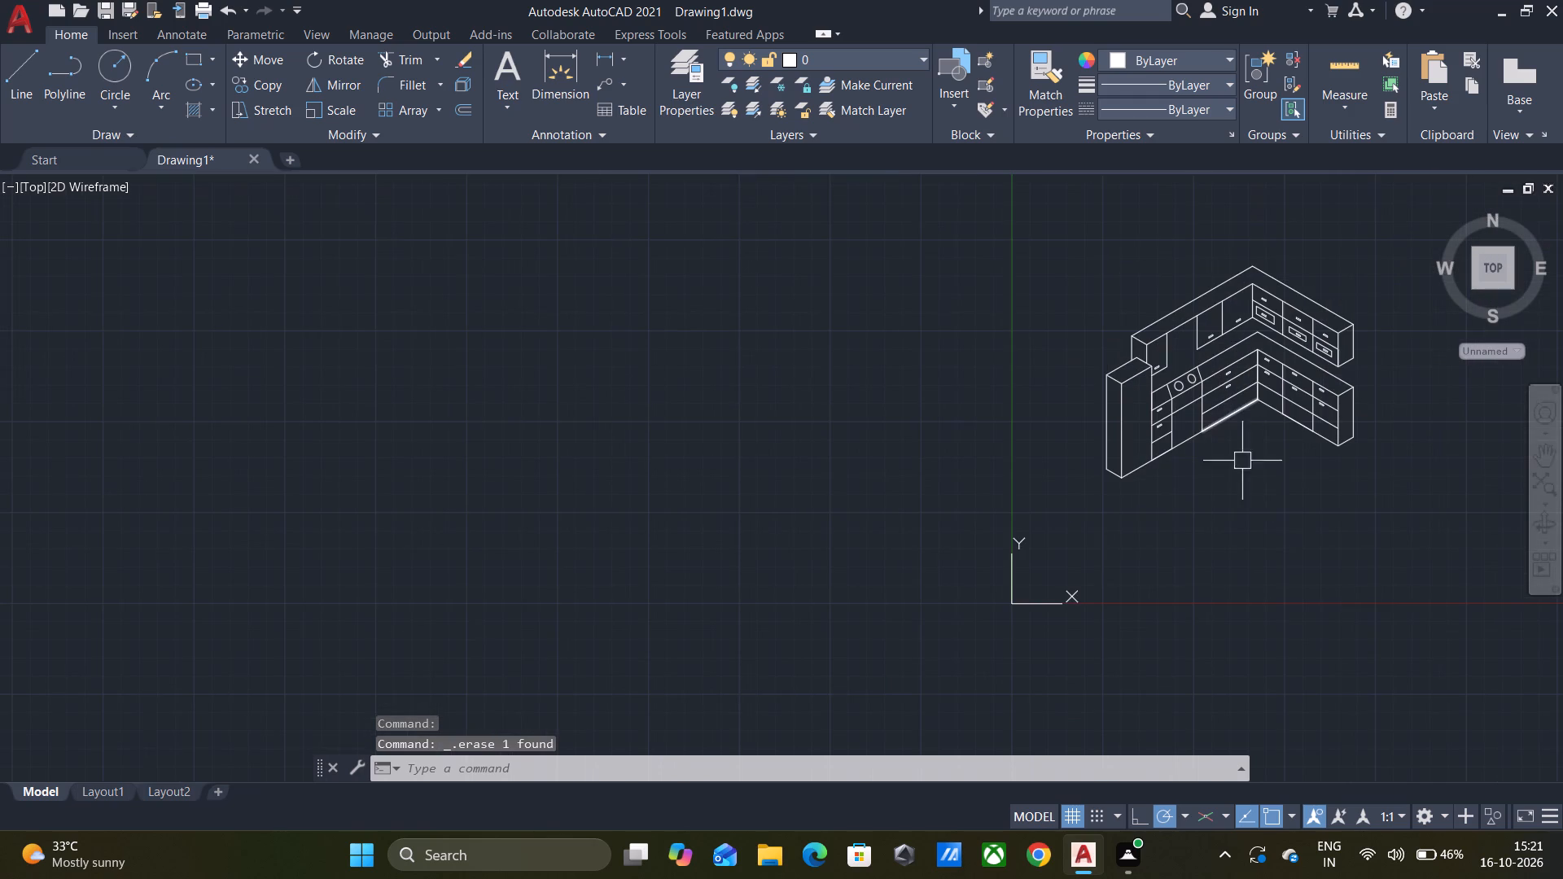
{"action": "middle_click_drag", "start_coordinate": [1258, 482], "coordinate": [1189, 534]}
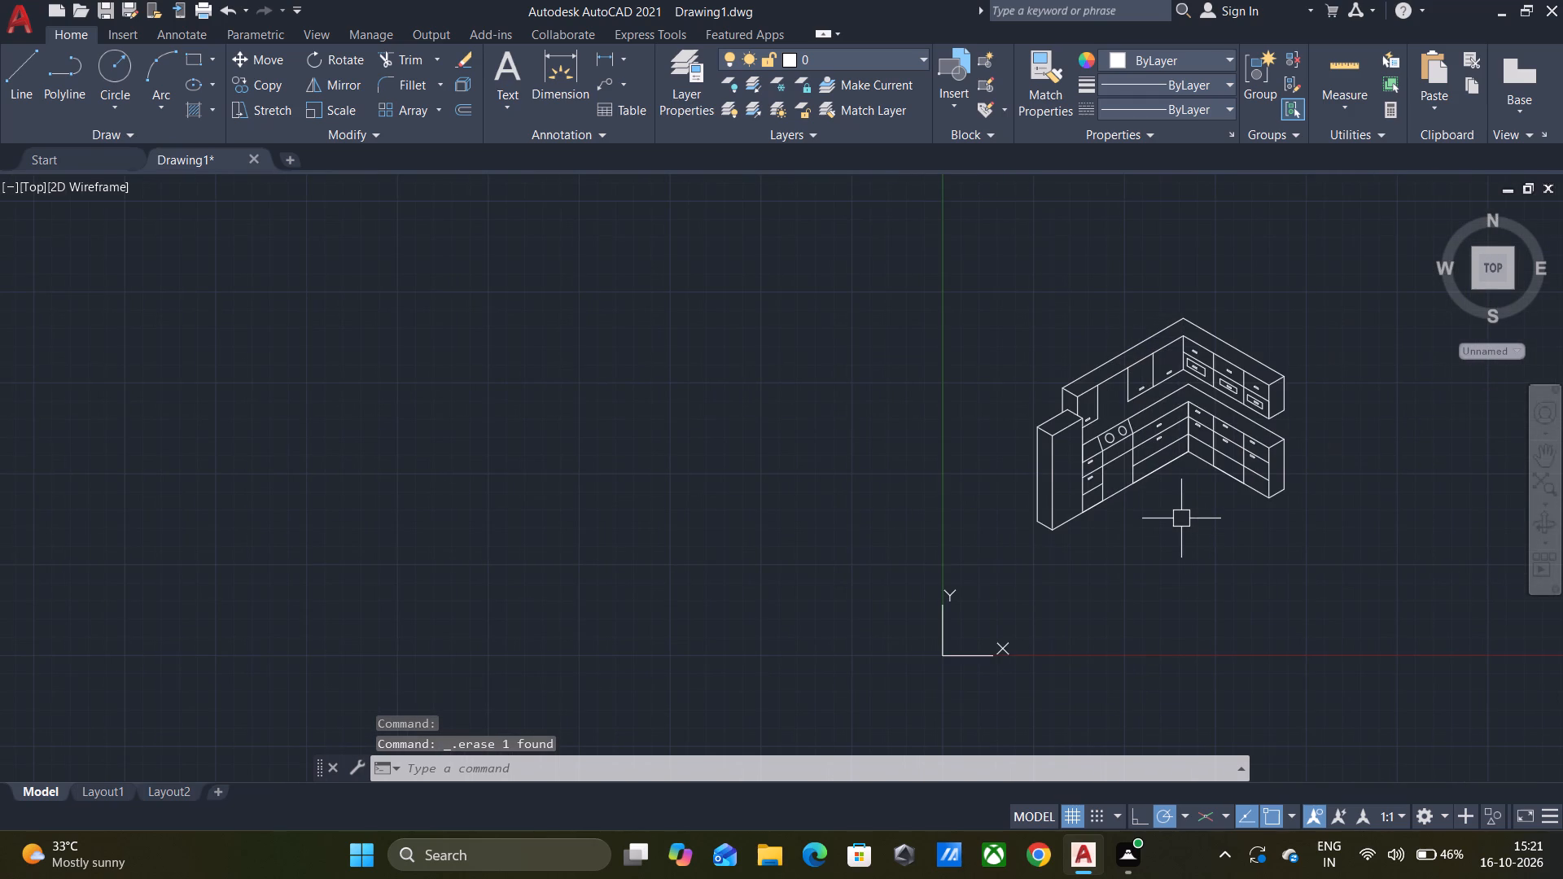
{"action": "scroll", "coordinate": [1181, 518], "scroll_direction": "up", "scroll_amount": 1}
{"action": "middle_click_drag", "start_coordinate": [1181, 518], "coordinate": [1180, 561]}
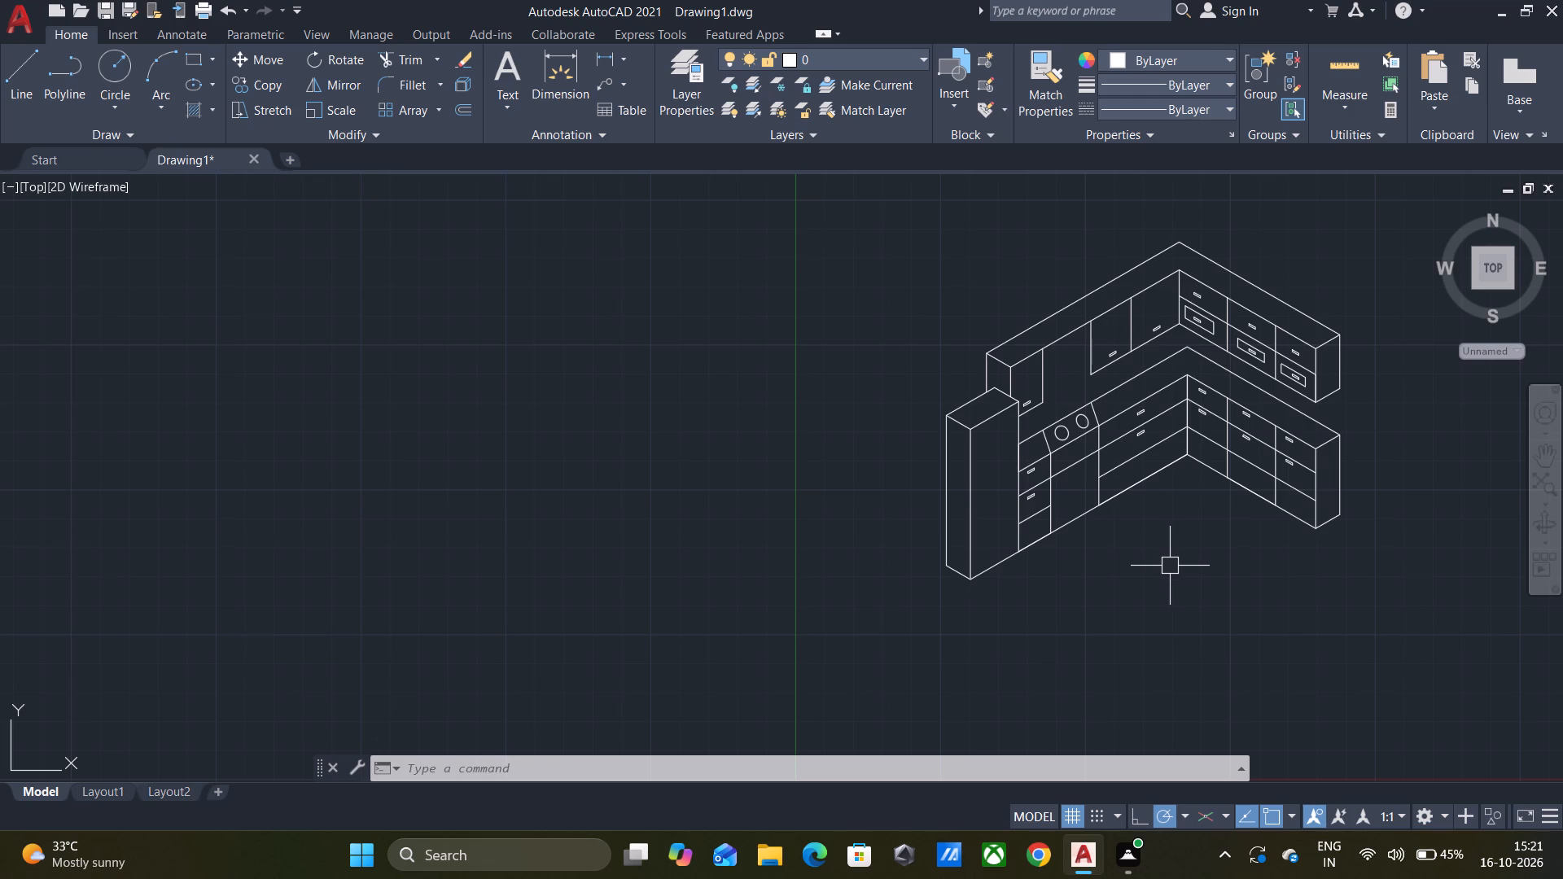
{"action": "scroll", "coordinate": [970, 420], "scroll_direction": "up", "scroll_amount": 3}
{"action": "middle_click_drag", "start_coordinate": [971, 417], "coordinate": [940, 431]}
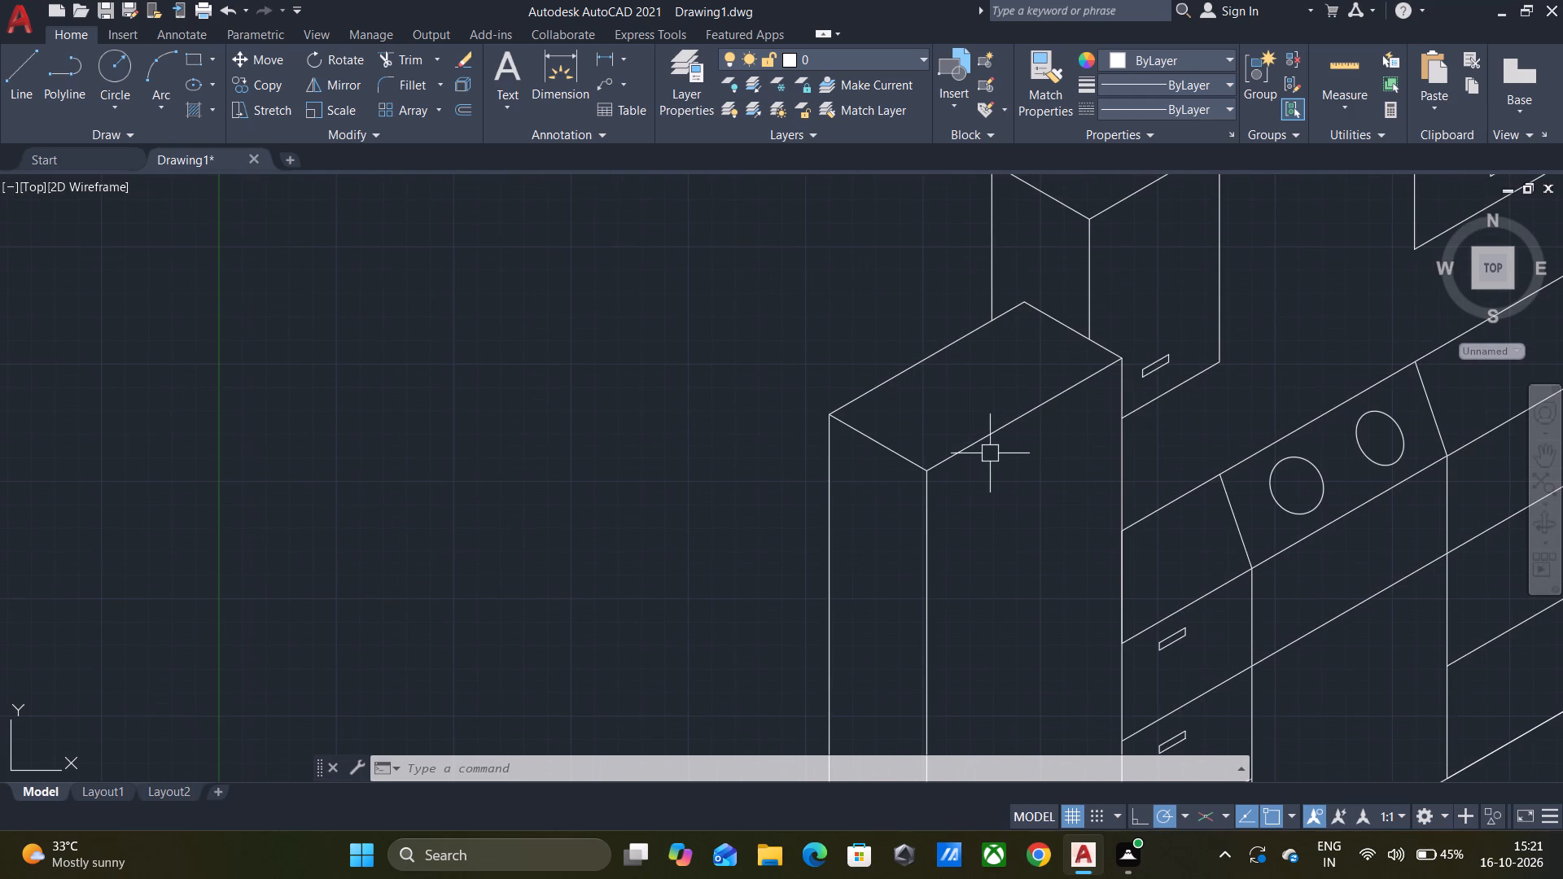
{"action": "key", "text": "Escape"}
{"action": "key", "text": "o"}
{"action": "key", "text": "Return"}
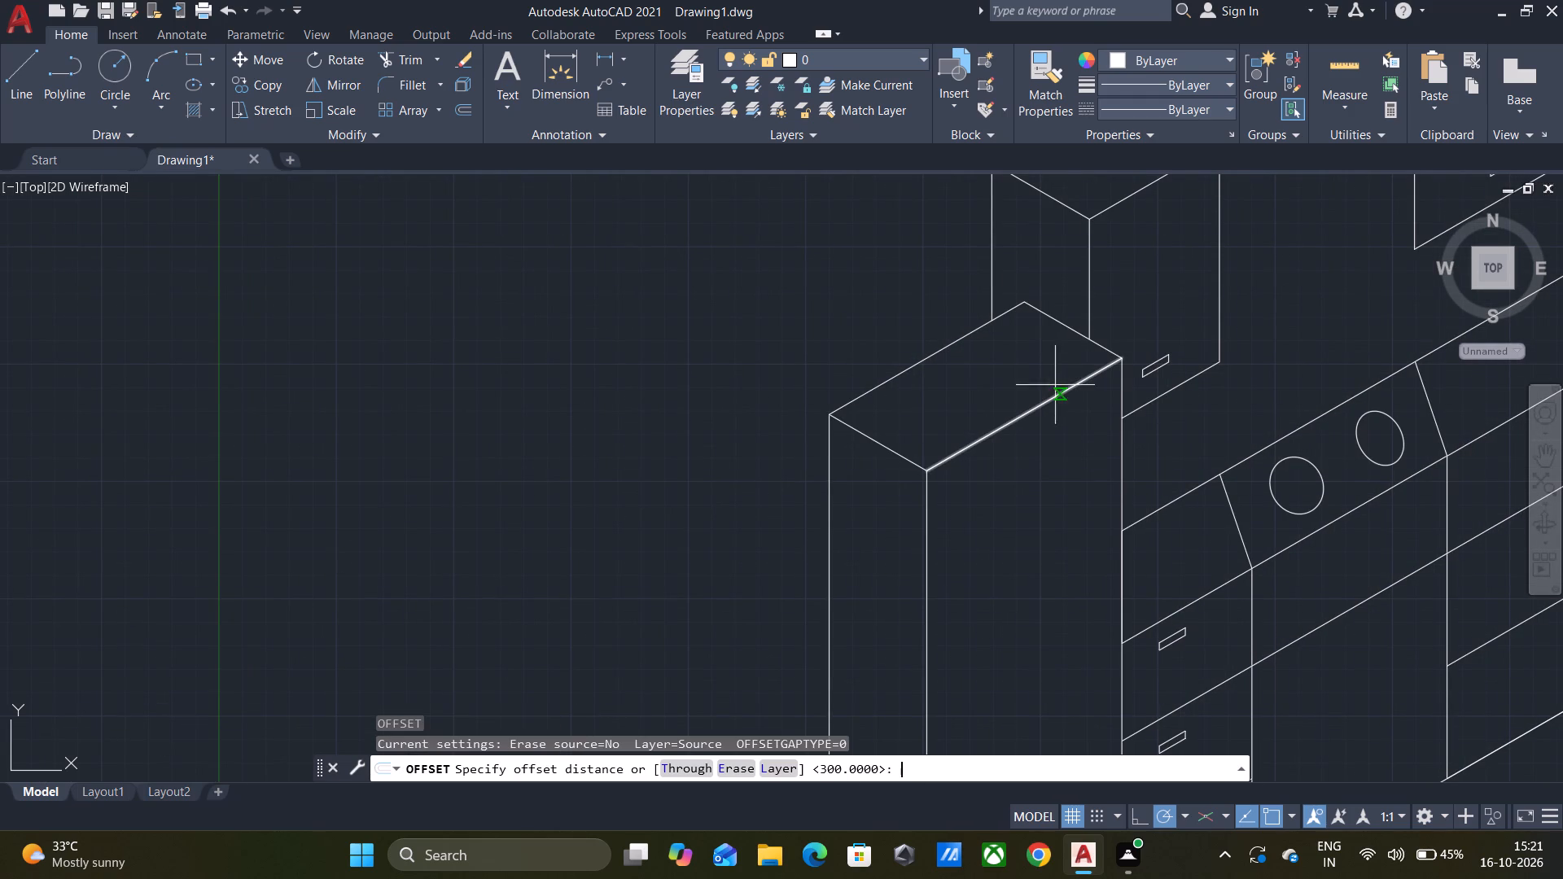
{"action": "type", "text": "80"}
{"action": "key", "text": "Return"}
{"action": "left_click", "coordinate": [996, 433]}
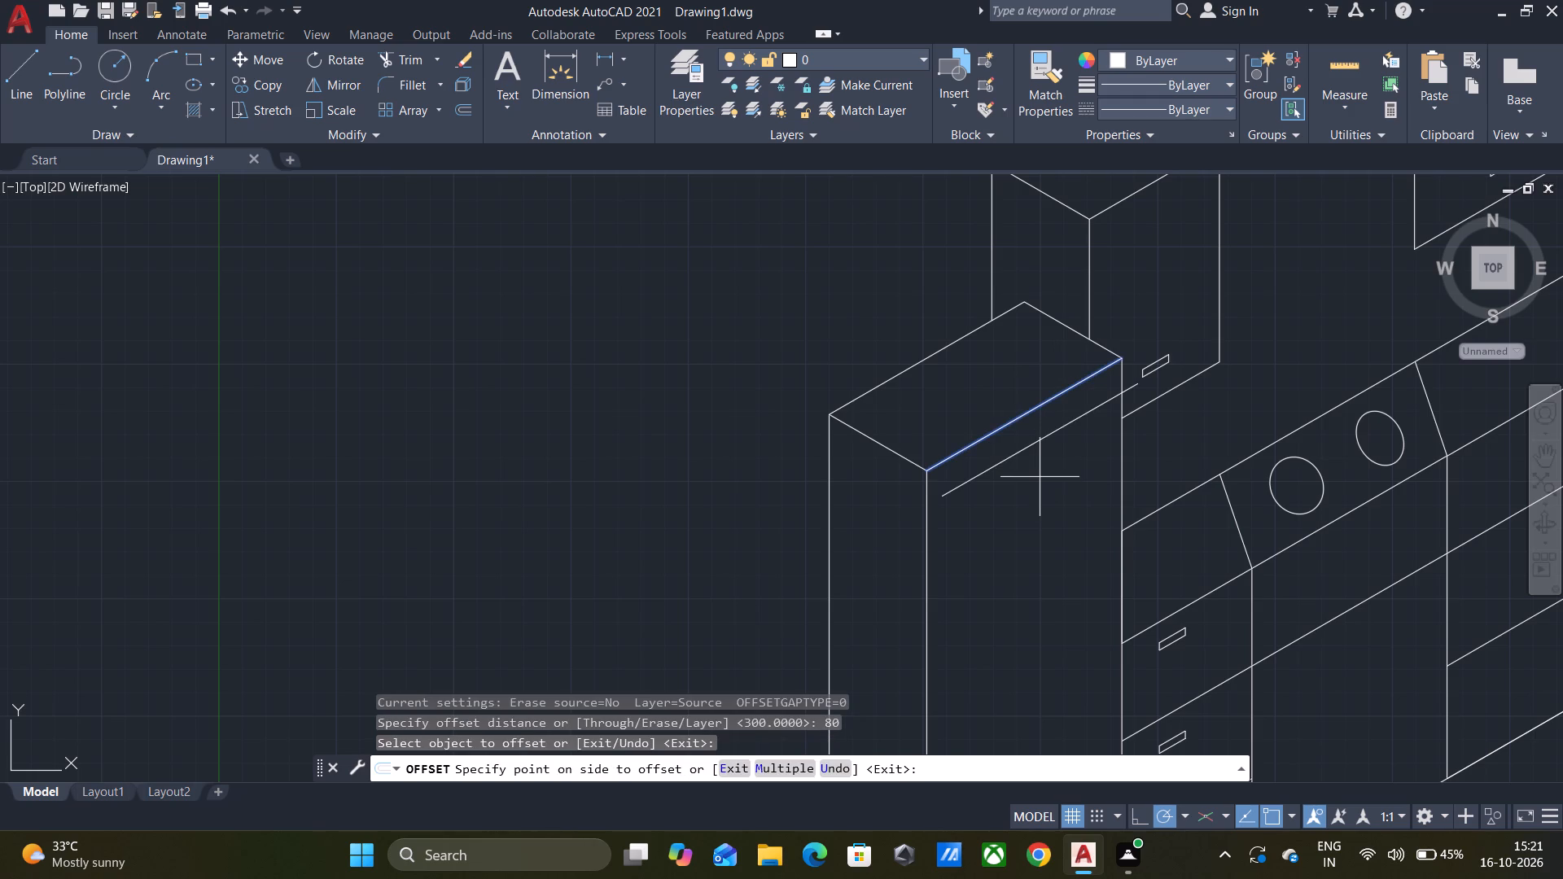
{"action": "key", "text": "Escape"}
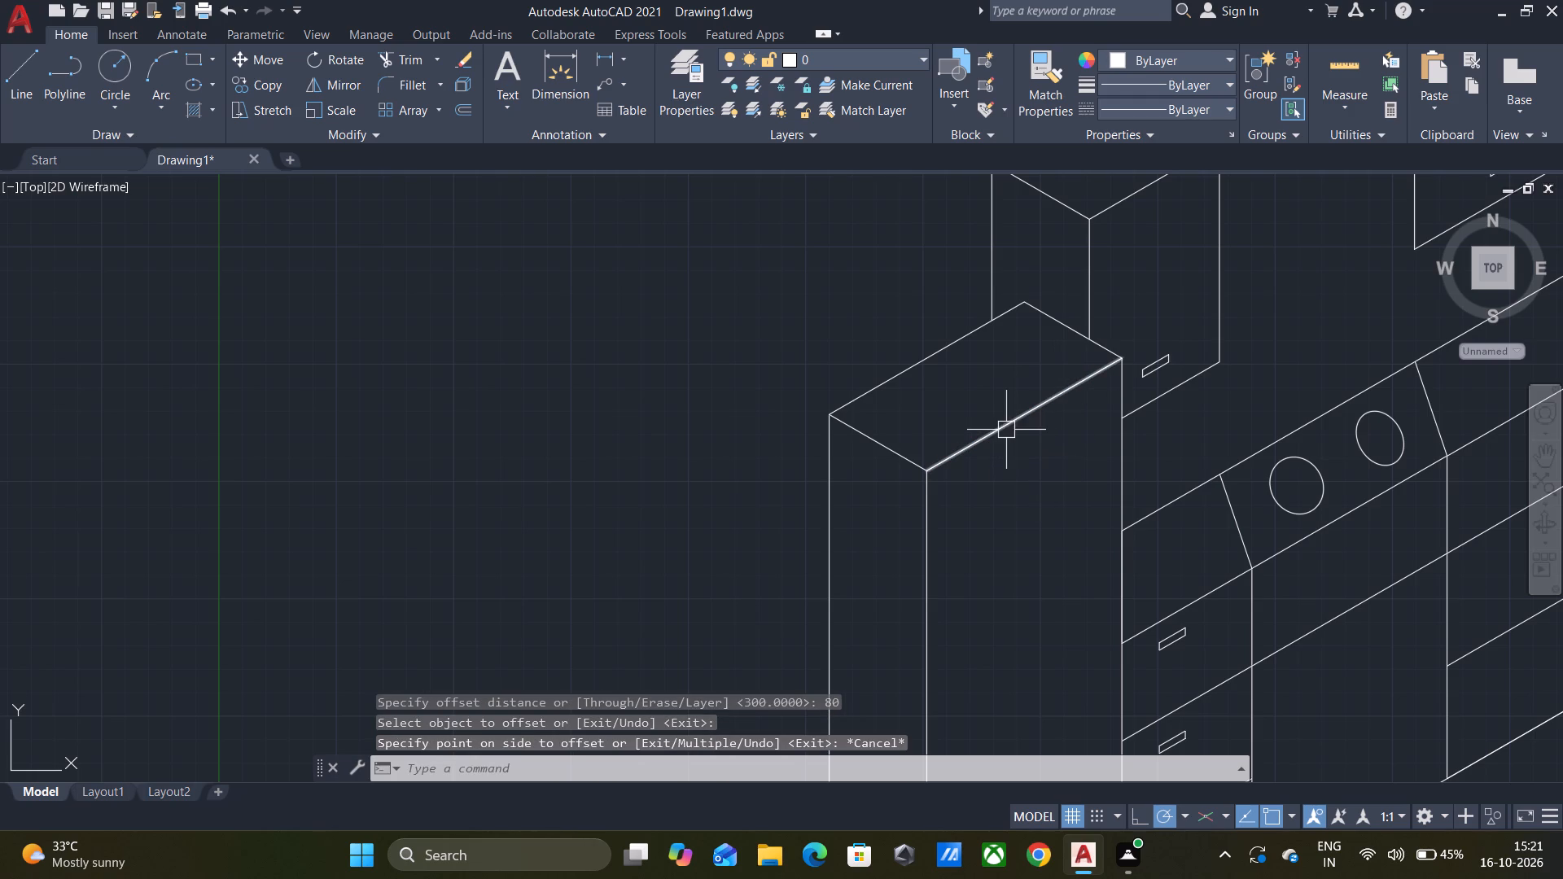
Offset the slanted top edge of the tall block's wide front face about 118 mm downward, picking the distance in the drawing.
{"action": "key", "text": "space"}
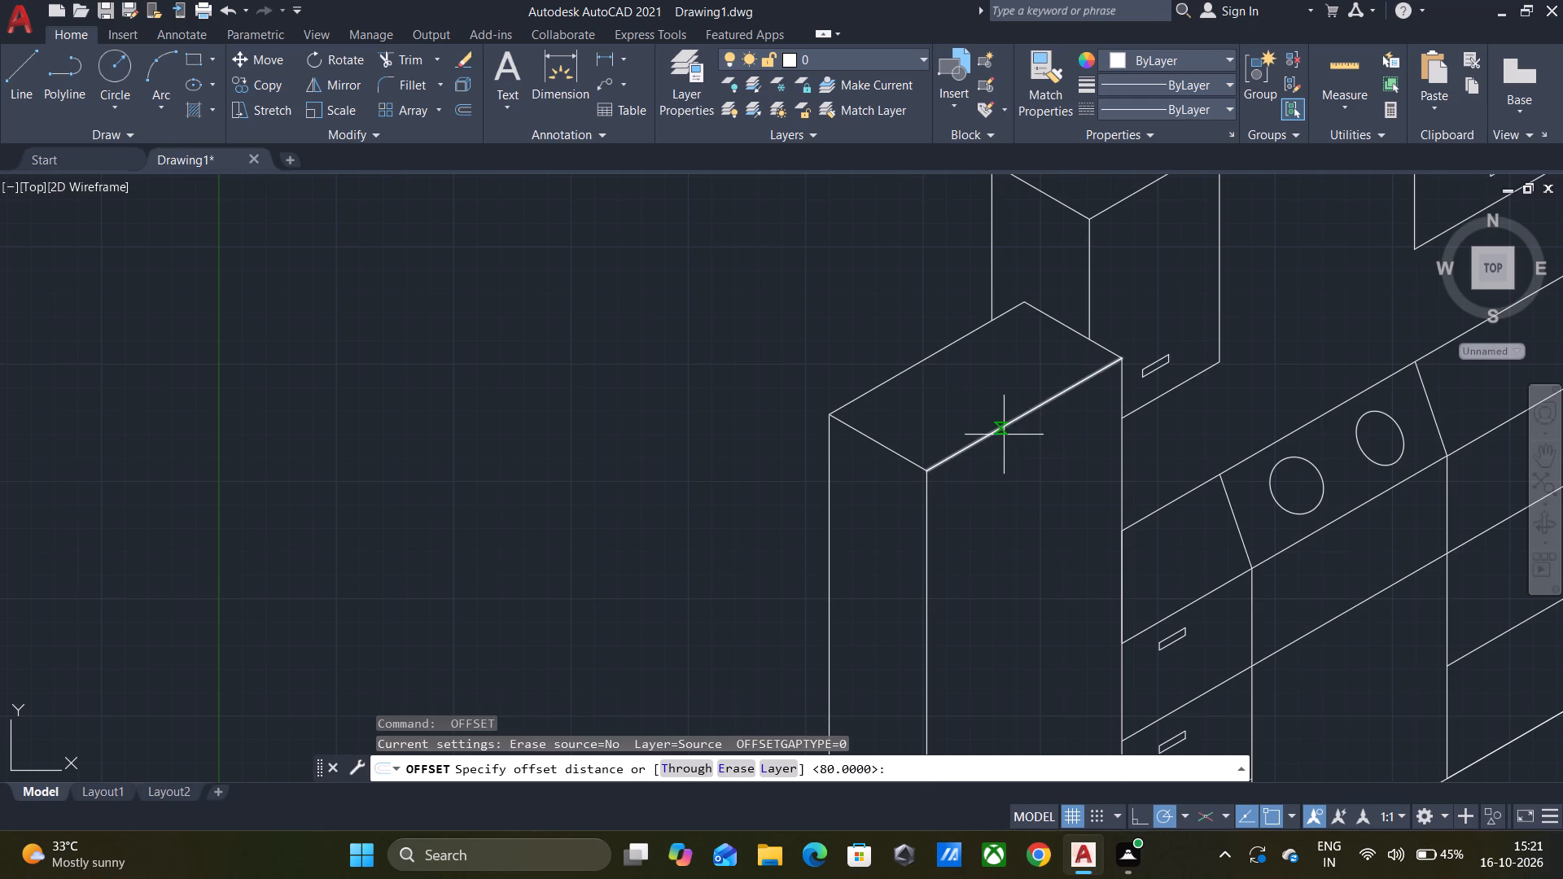
{"action": "left_click", "coordinate": [1004, 435]}
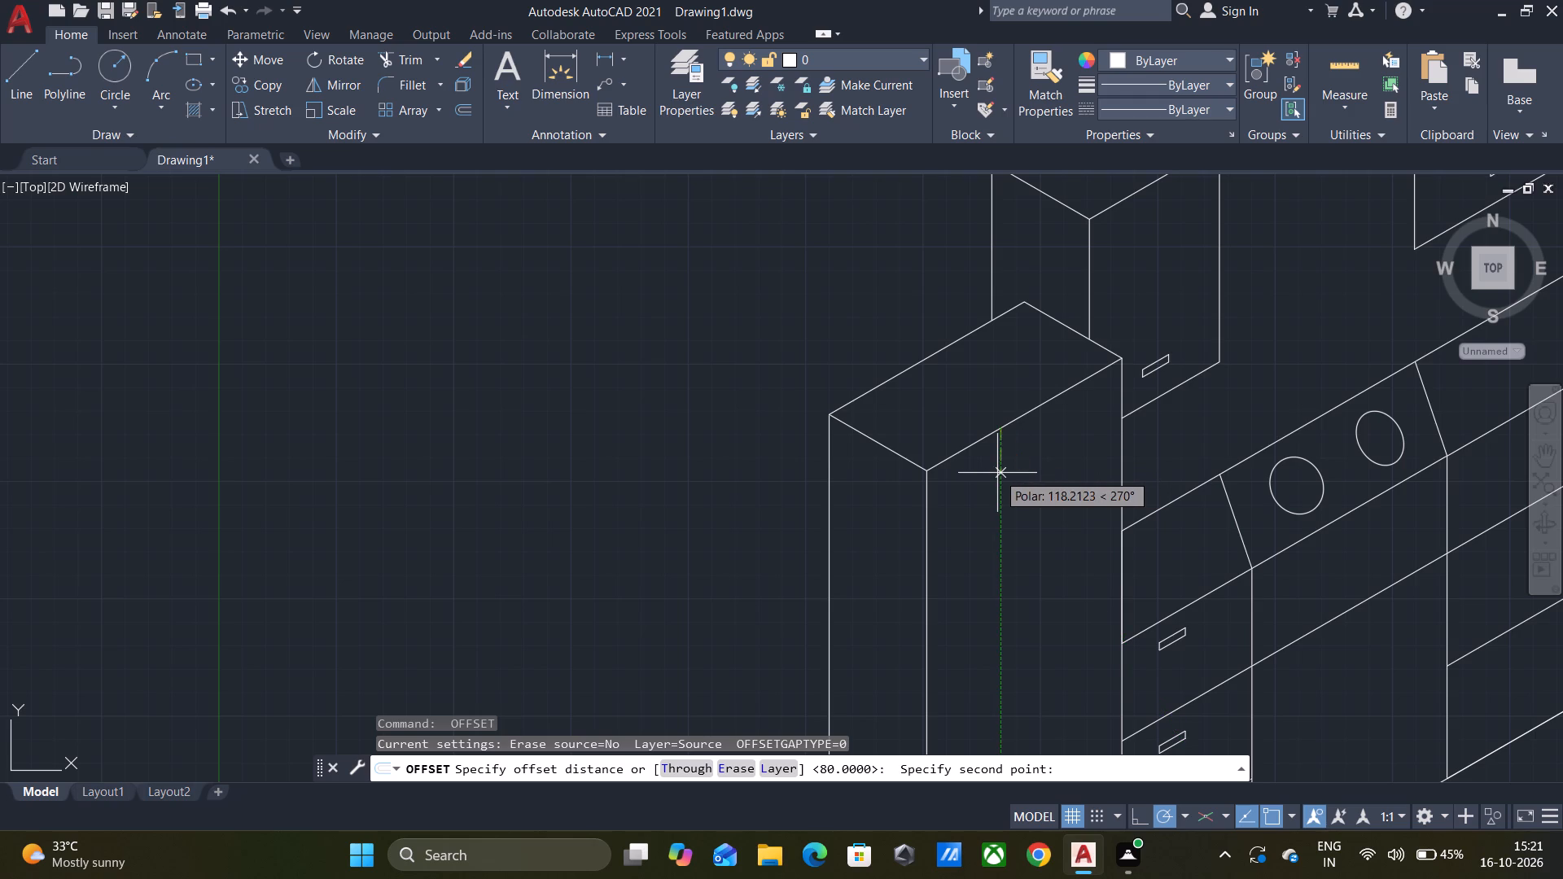
{"action": "left_click", "coordinate": [997, 473]}
{"action": "left_click", "coordinate": [999, 434]}
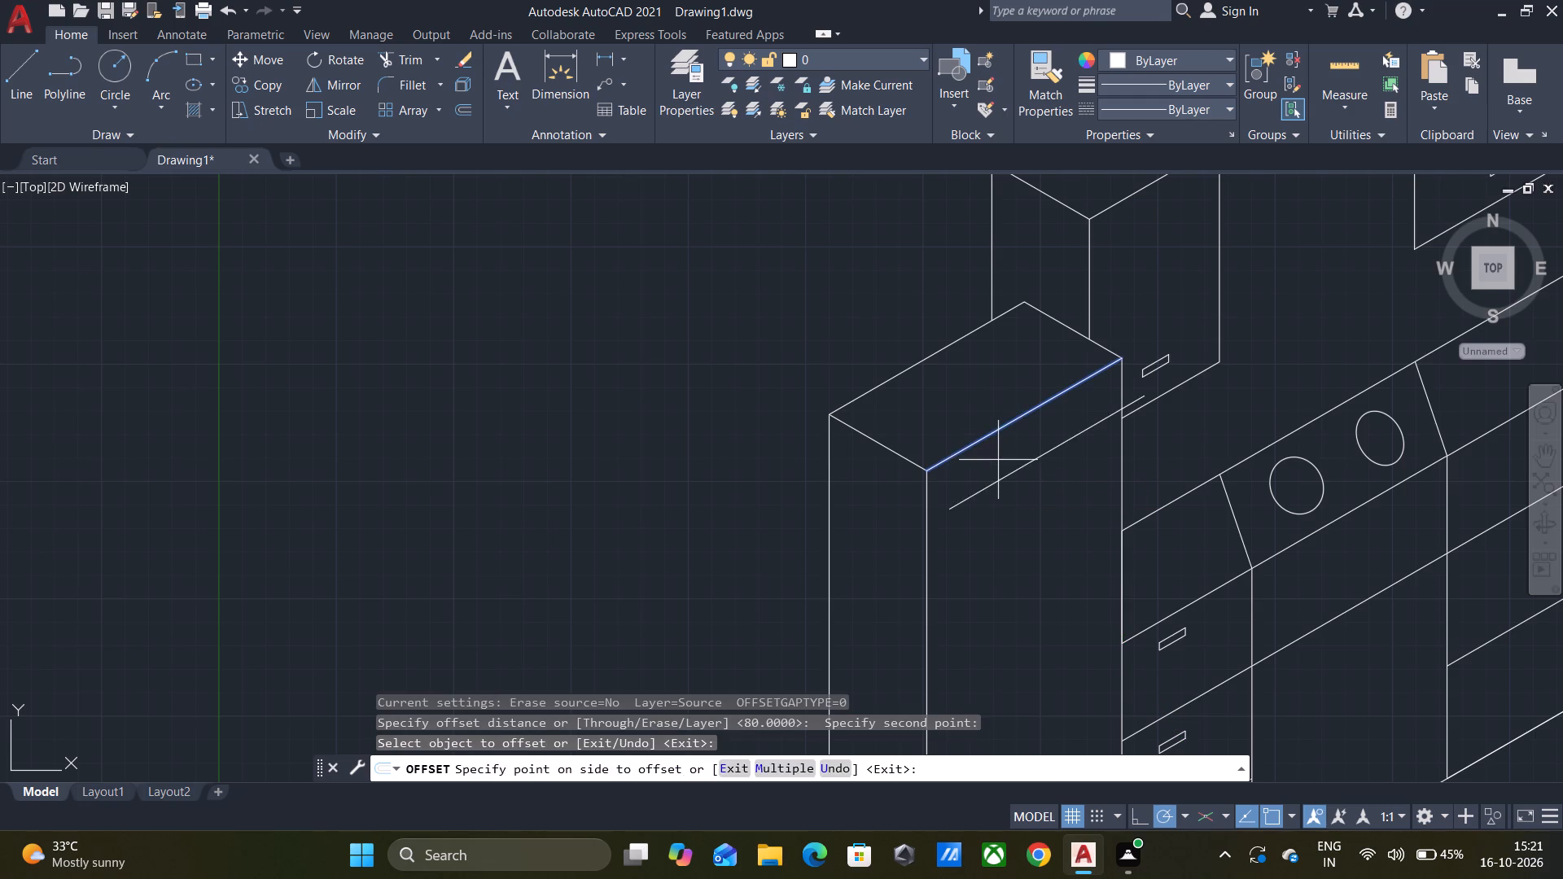
{"action": "left_click", "coordinate": [996, 461]}
{"action": "key", "text": "Escape"}
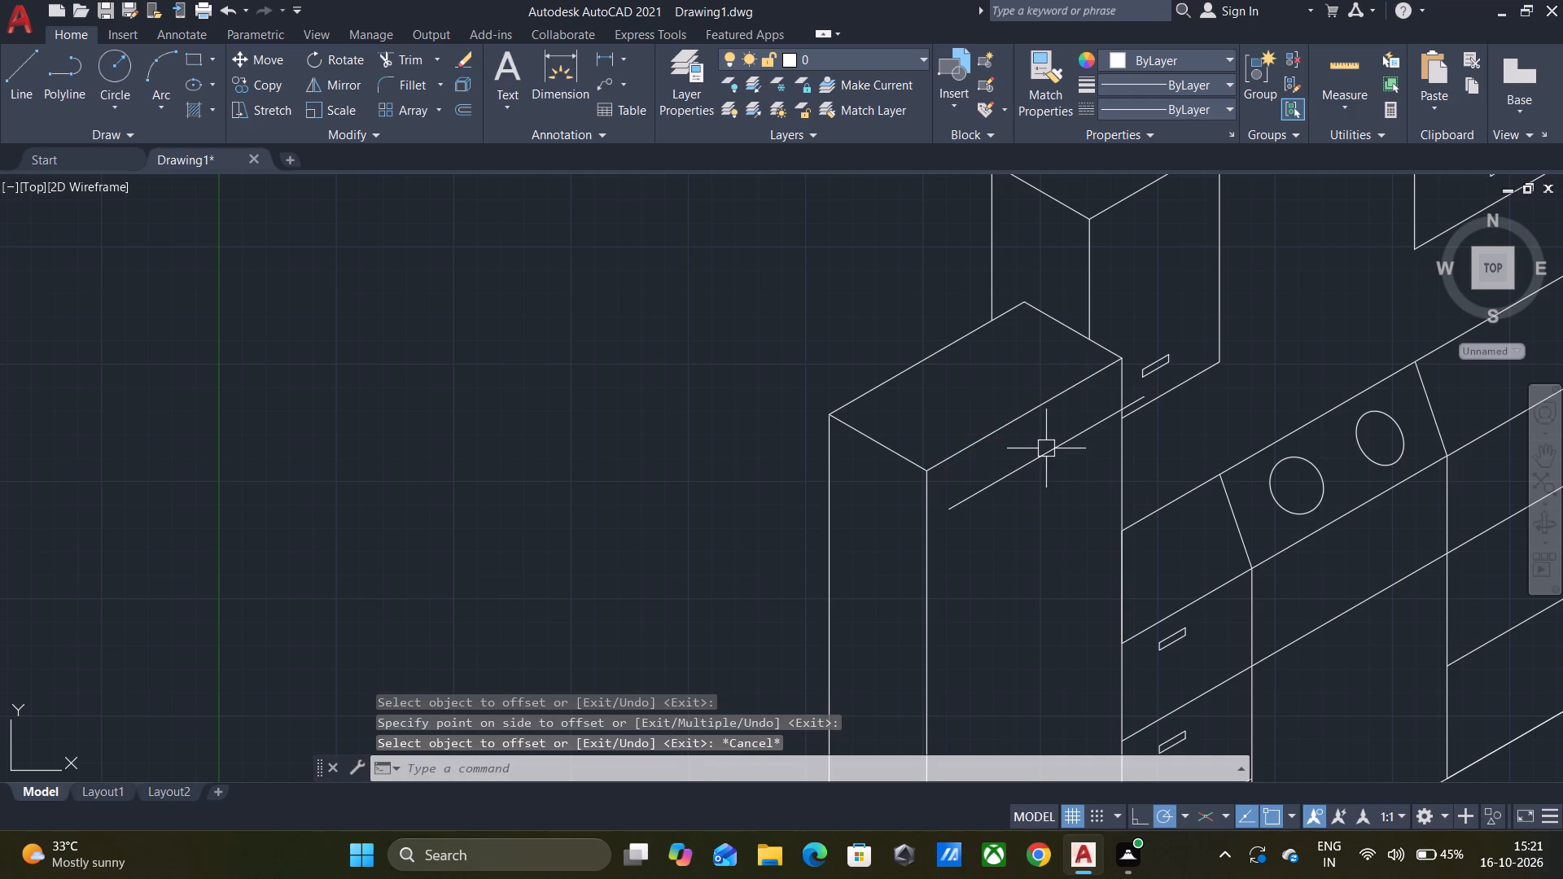
Move the offset slanted line so its lower end sits on the tall block's front vertical edge, just below the top corner.
{"action": "key", "text": "m"}
{"action": "key", "text": "Return"}
{"action": "left_click", "coordinate": [1035, 462]}
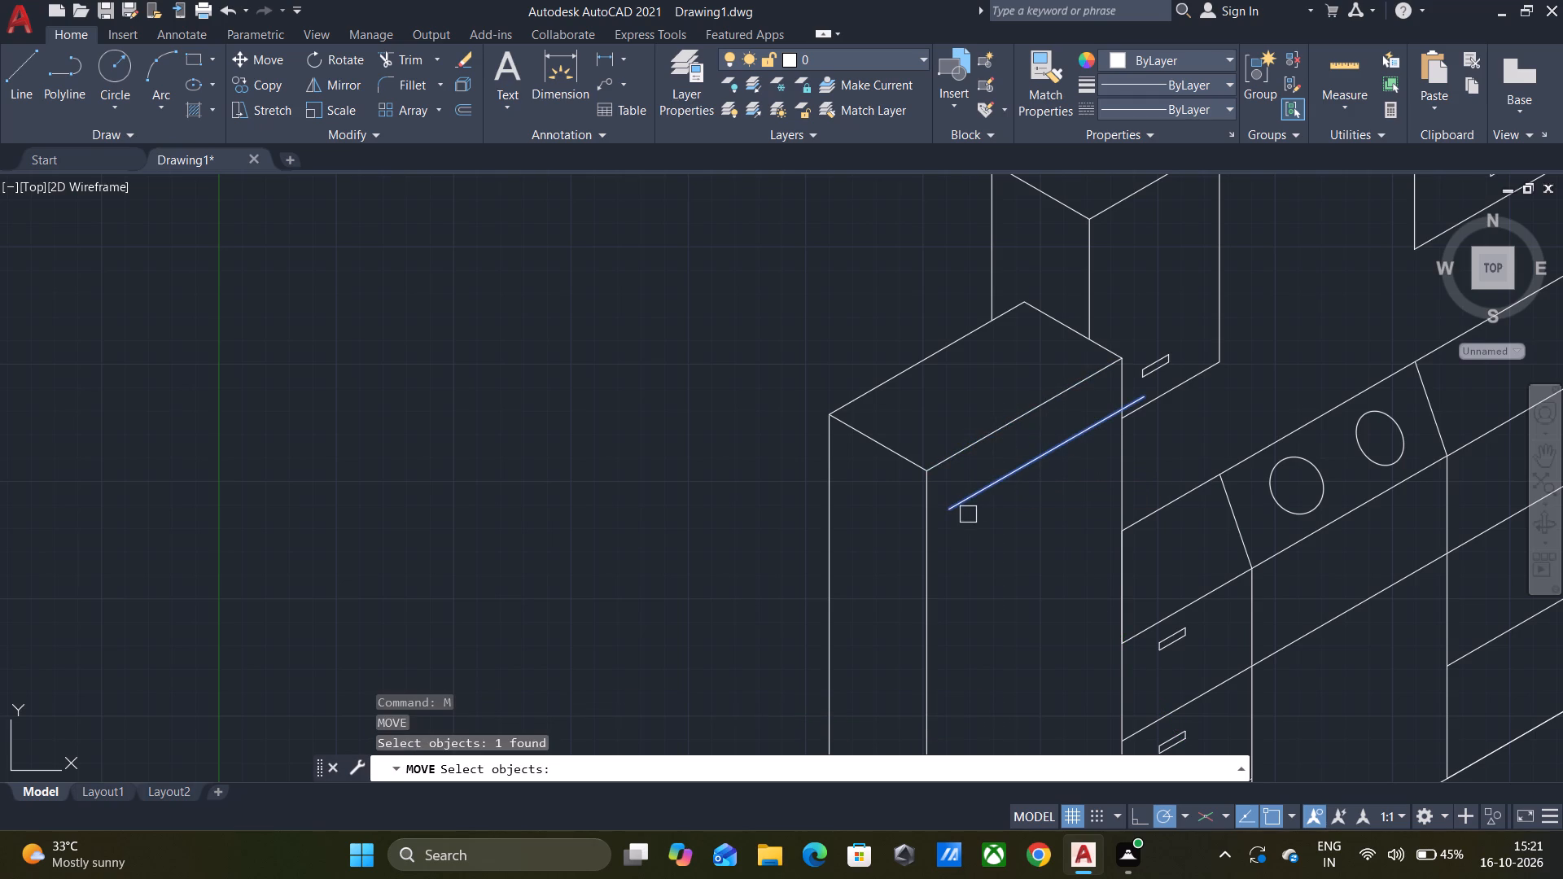
{"action": "left_click_drag", "start_coordinate": [962, 504], "coordinate": [963, 503]}
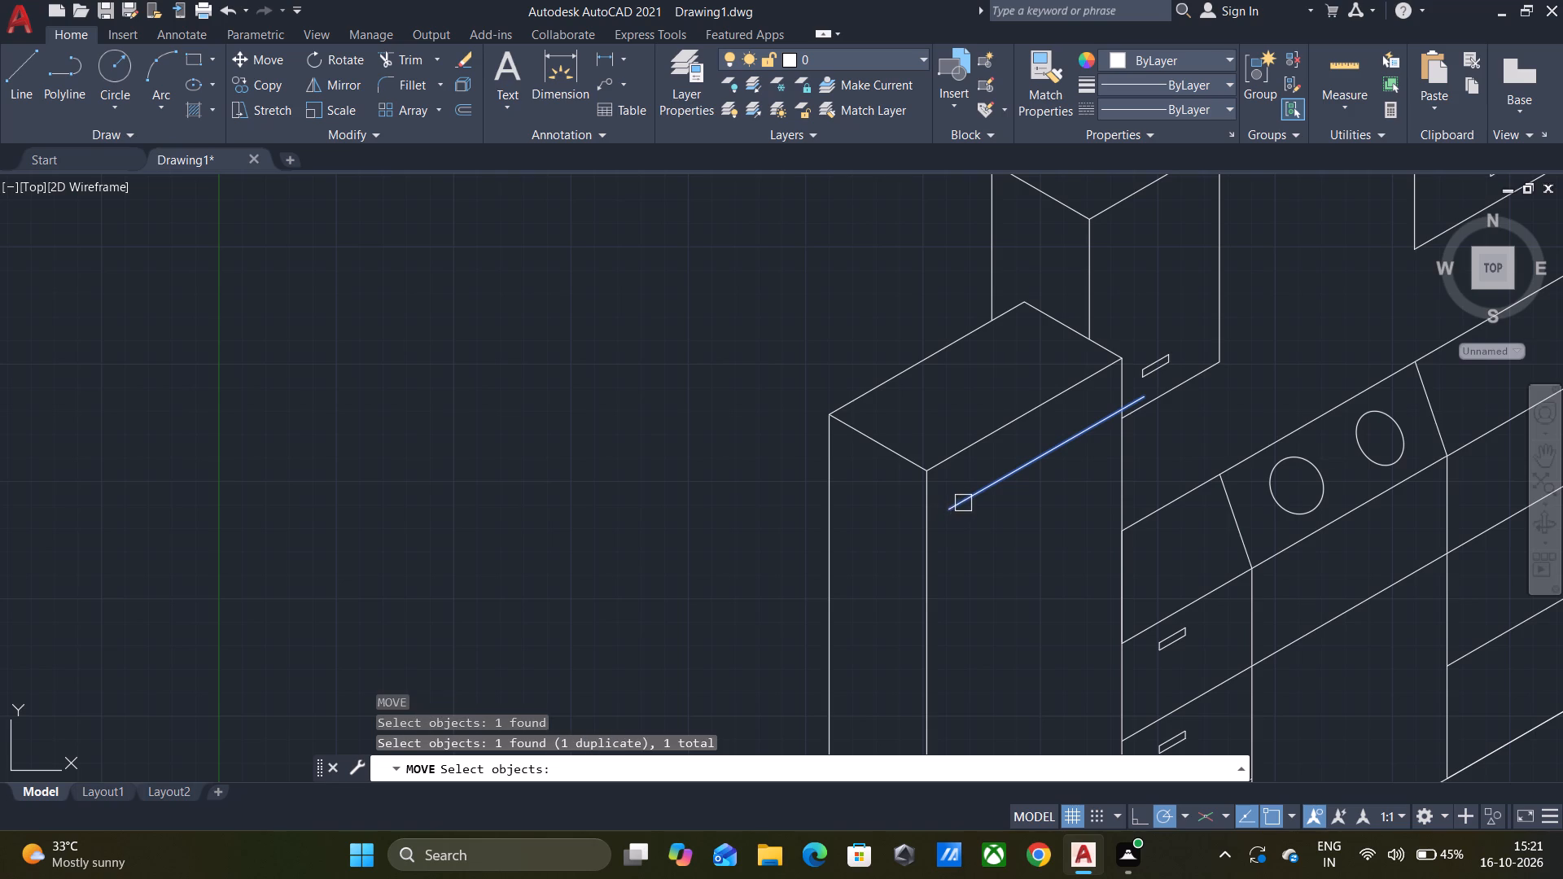
{"action": "left_click_drag", "start_coordinate": [963, 503], "coordinate": [954, 504]}
{"action": "key", "text": "space"}
{"action": "left_click_drag", "start_coordinate": [944, 512], "coordinate": [923, 516]}
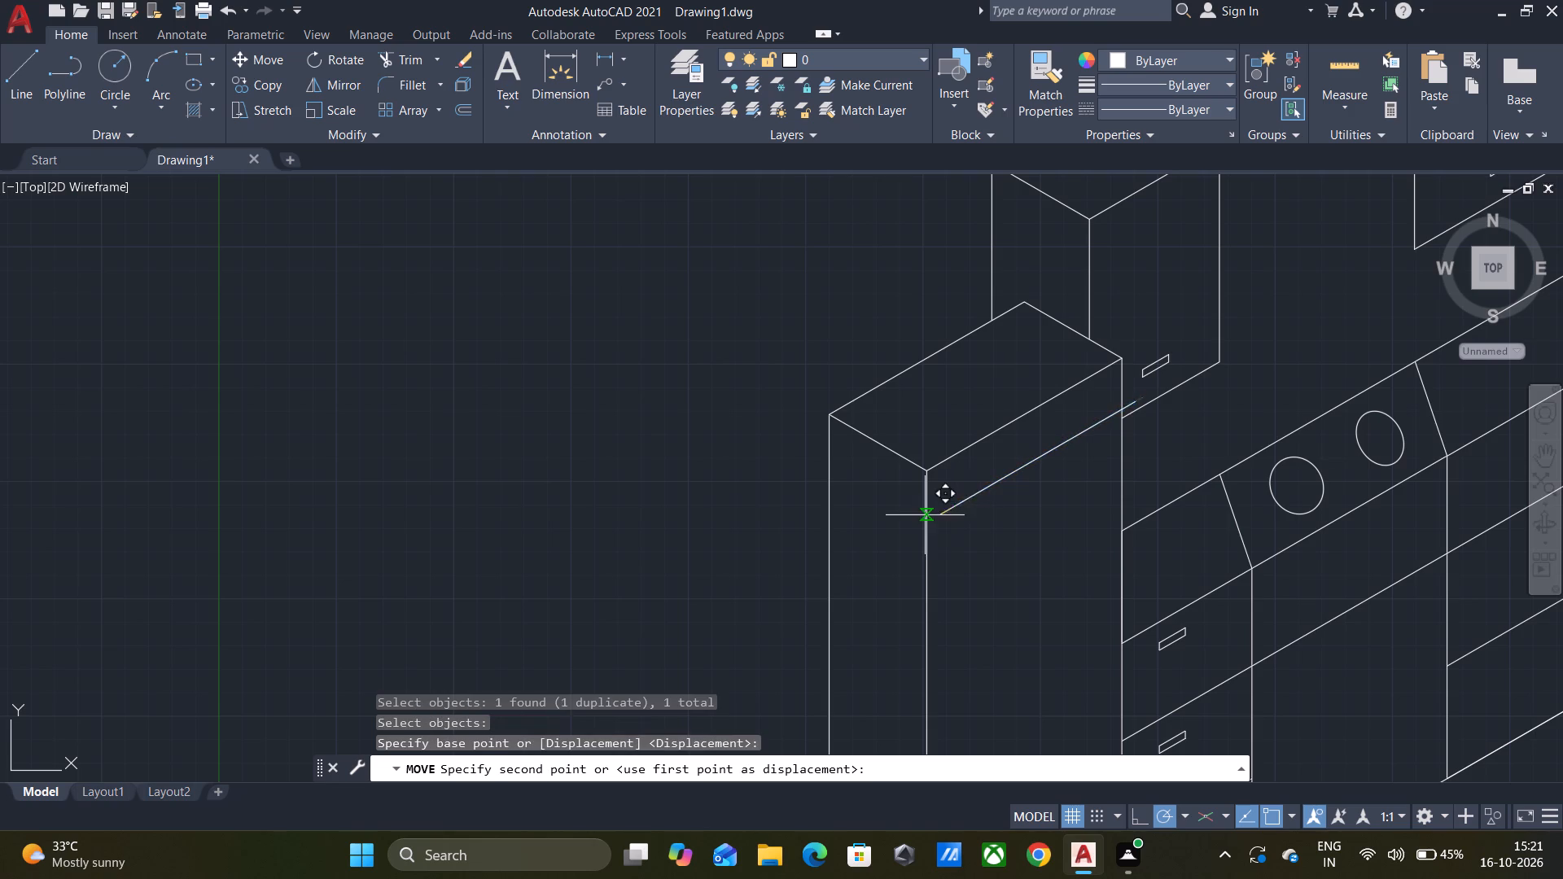
{"action": "scroll", "coordinate": [930, 509], "scroll_direction": "up", "scroll_amount": 2}
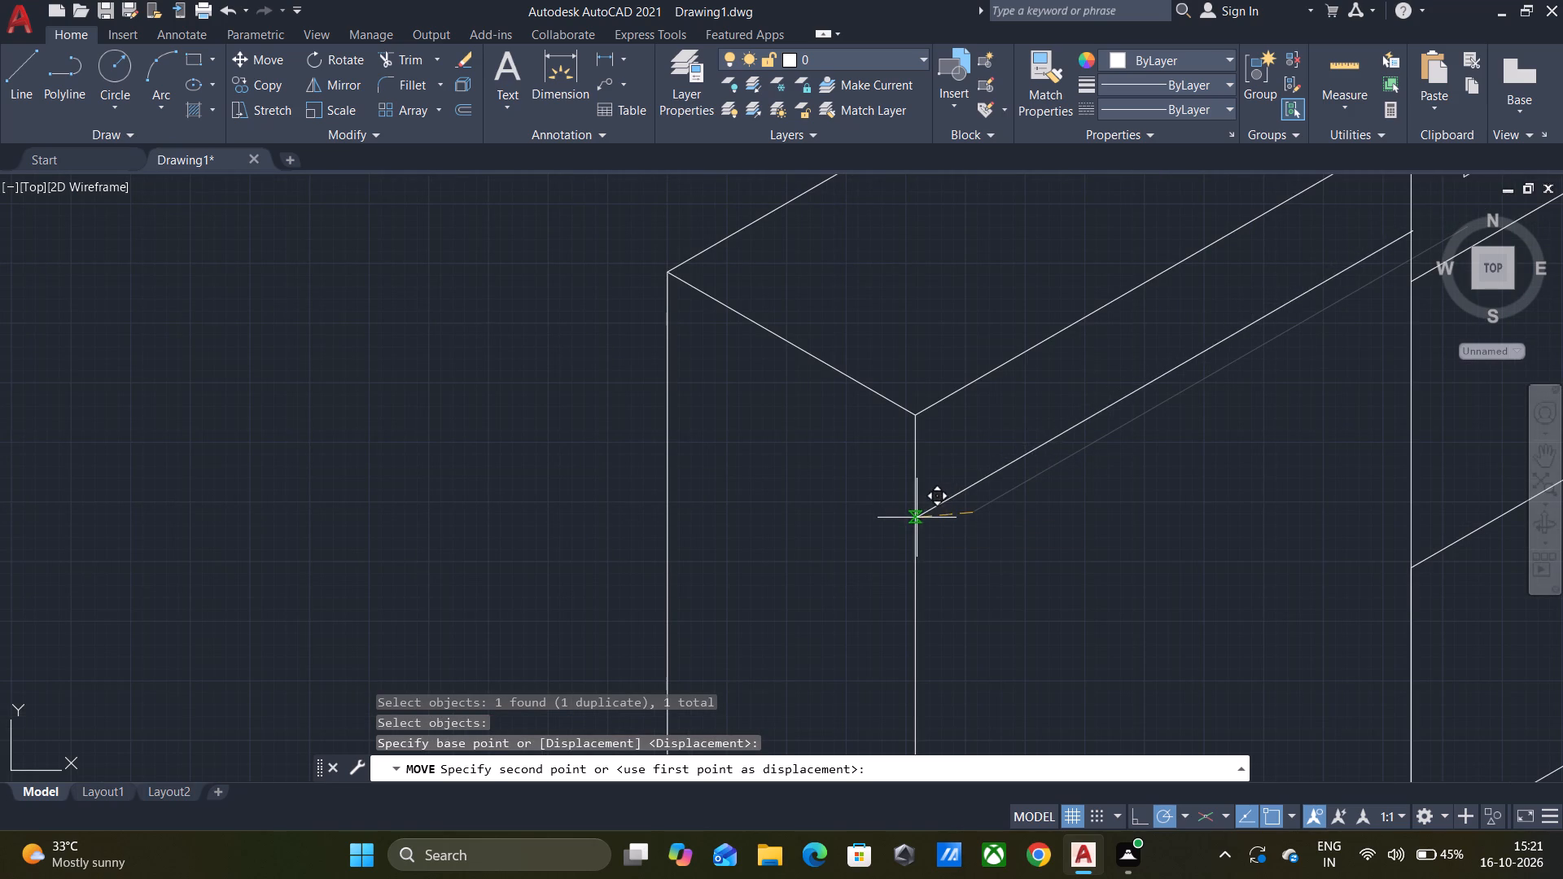
{"action": "left_click", "coordinate": [915, 458]}
{"action": "scroll", "coordinate": [1018, 502], "scroll_direction": "down", "scroll_amount": 1}
{"action": "key", "text": "Escape"}
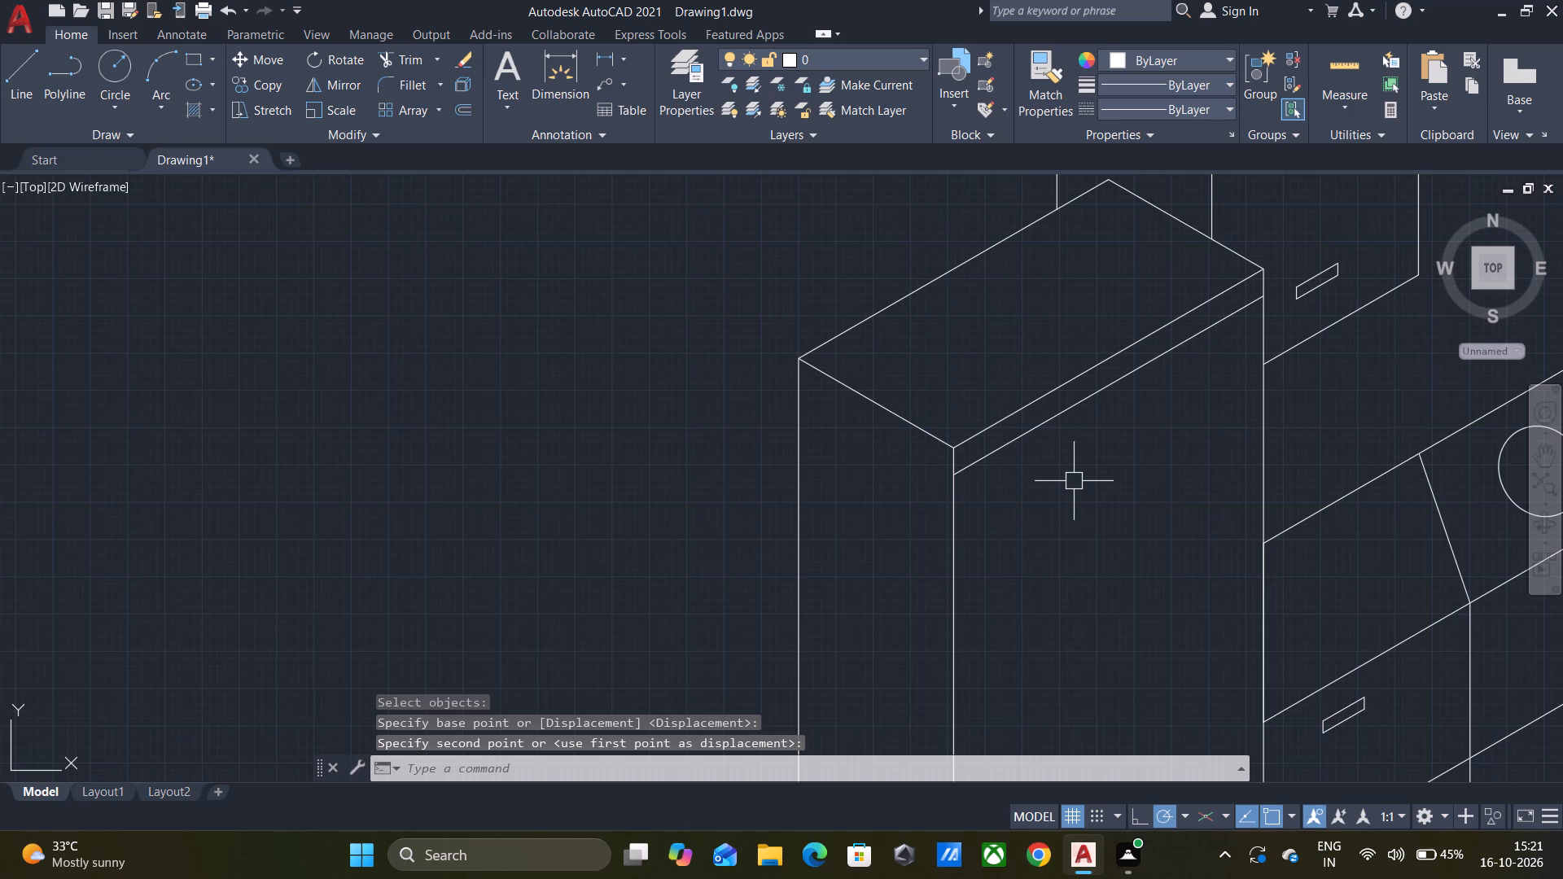
Draw a line about 334 mm long at 150° from the moved line's lower end, across the tall block's narrow side face.
{"action": "key", "text": "l"}
{"action": "key", "text": "Return"}
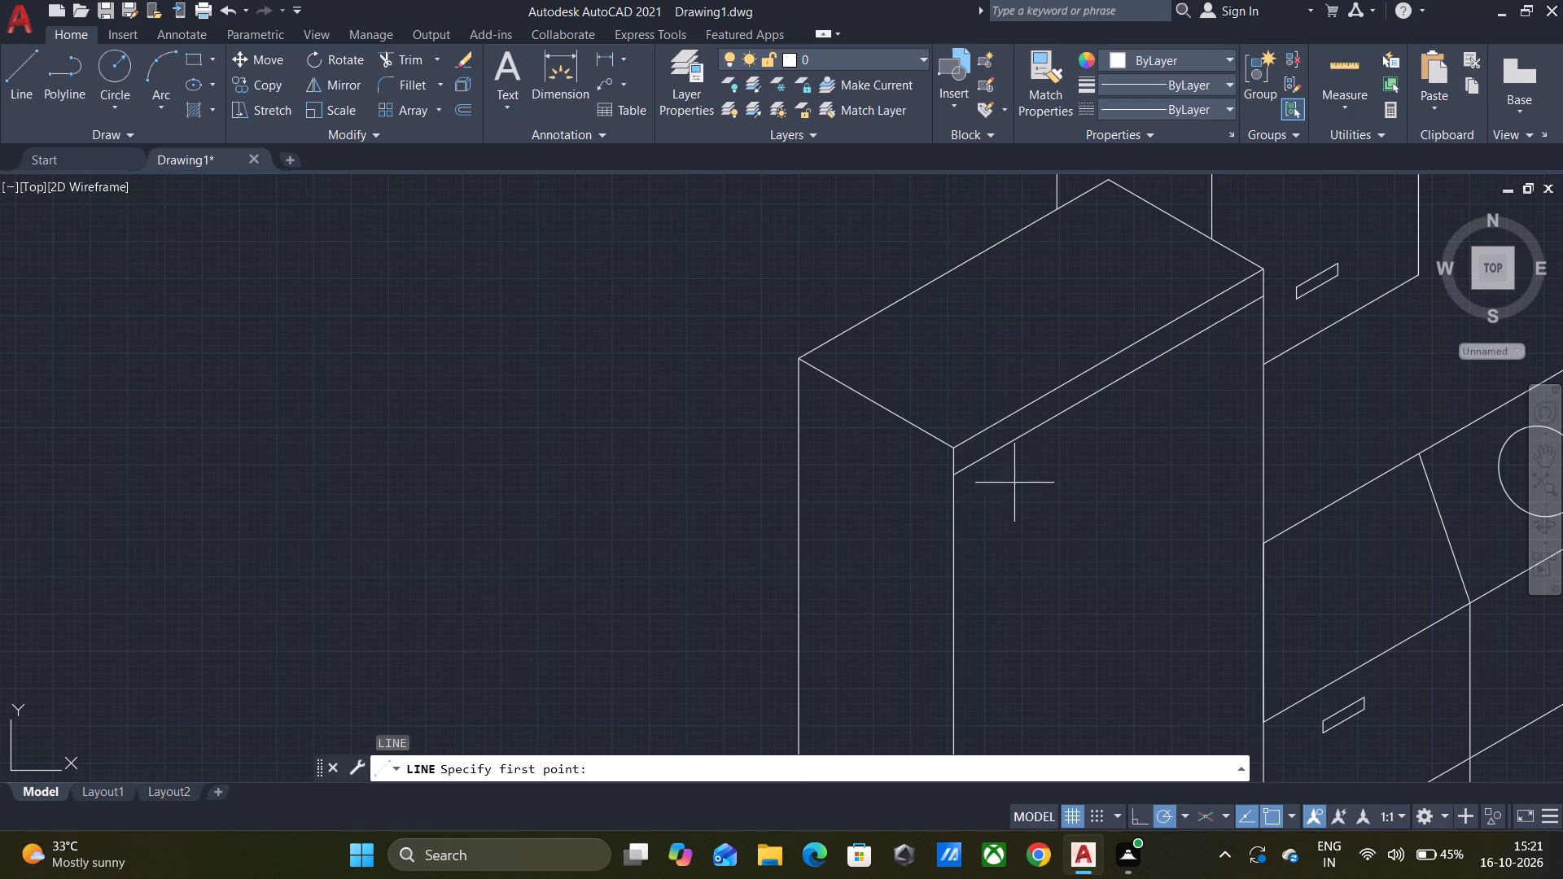
{"action": "left_click", "coordinate": [954, 474]}
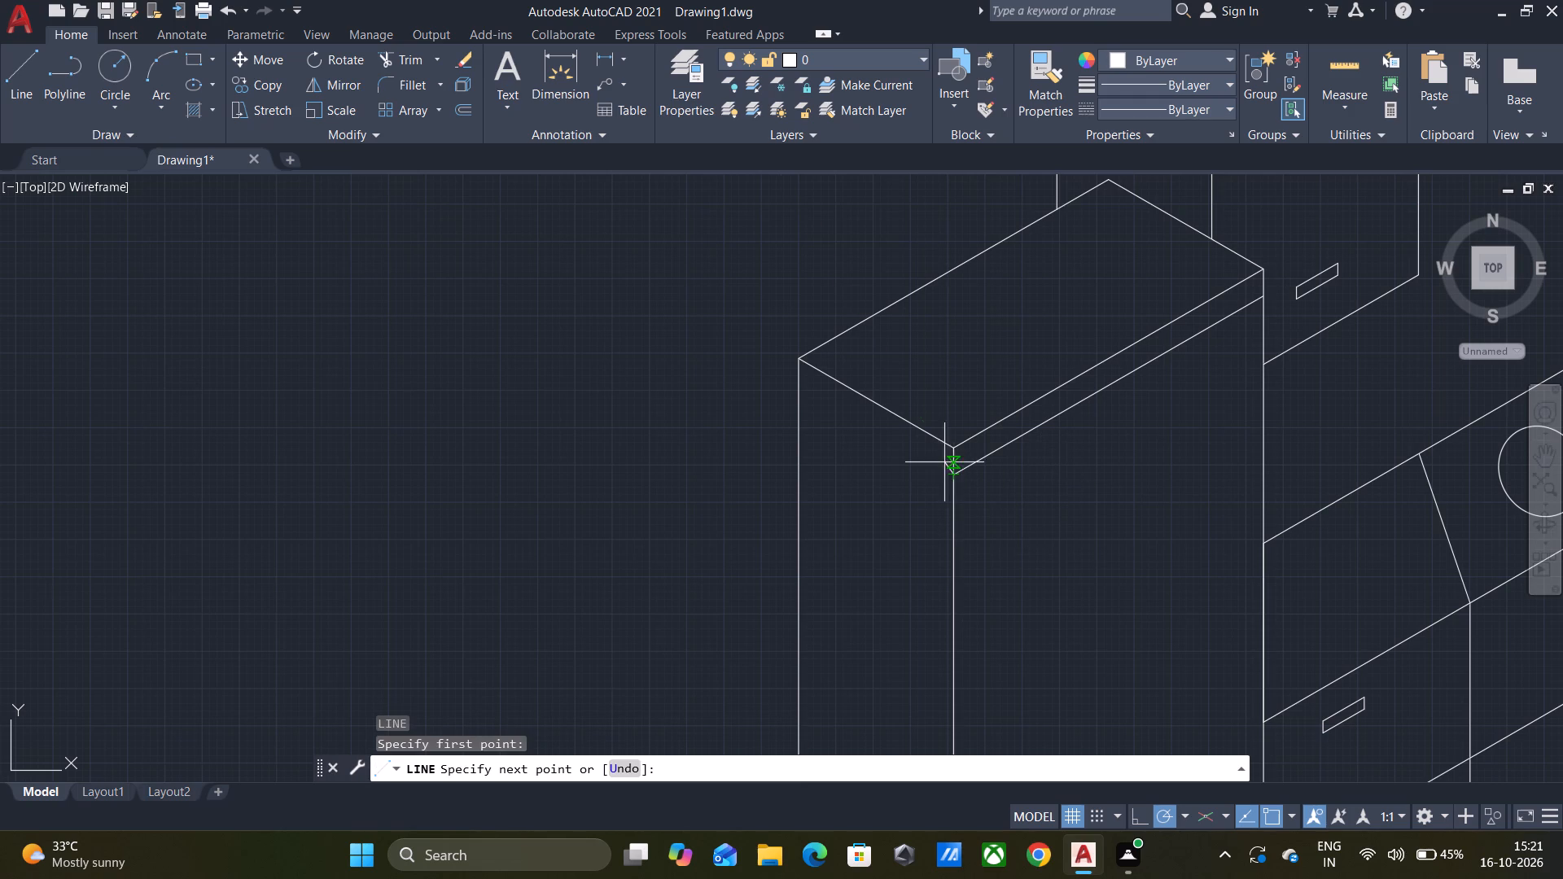
{"action": "left_click", "coordinate": [773, 371]}
{"action": "key", "text": "Escape"}
Trim the end of the 150° line that sticks out past the tall block's outer vertical edge.
{"action": "key", "text": "t"}
{"action": "key", "text": "r"}
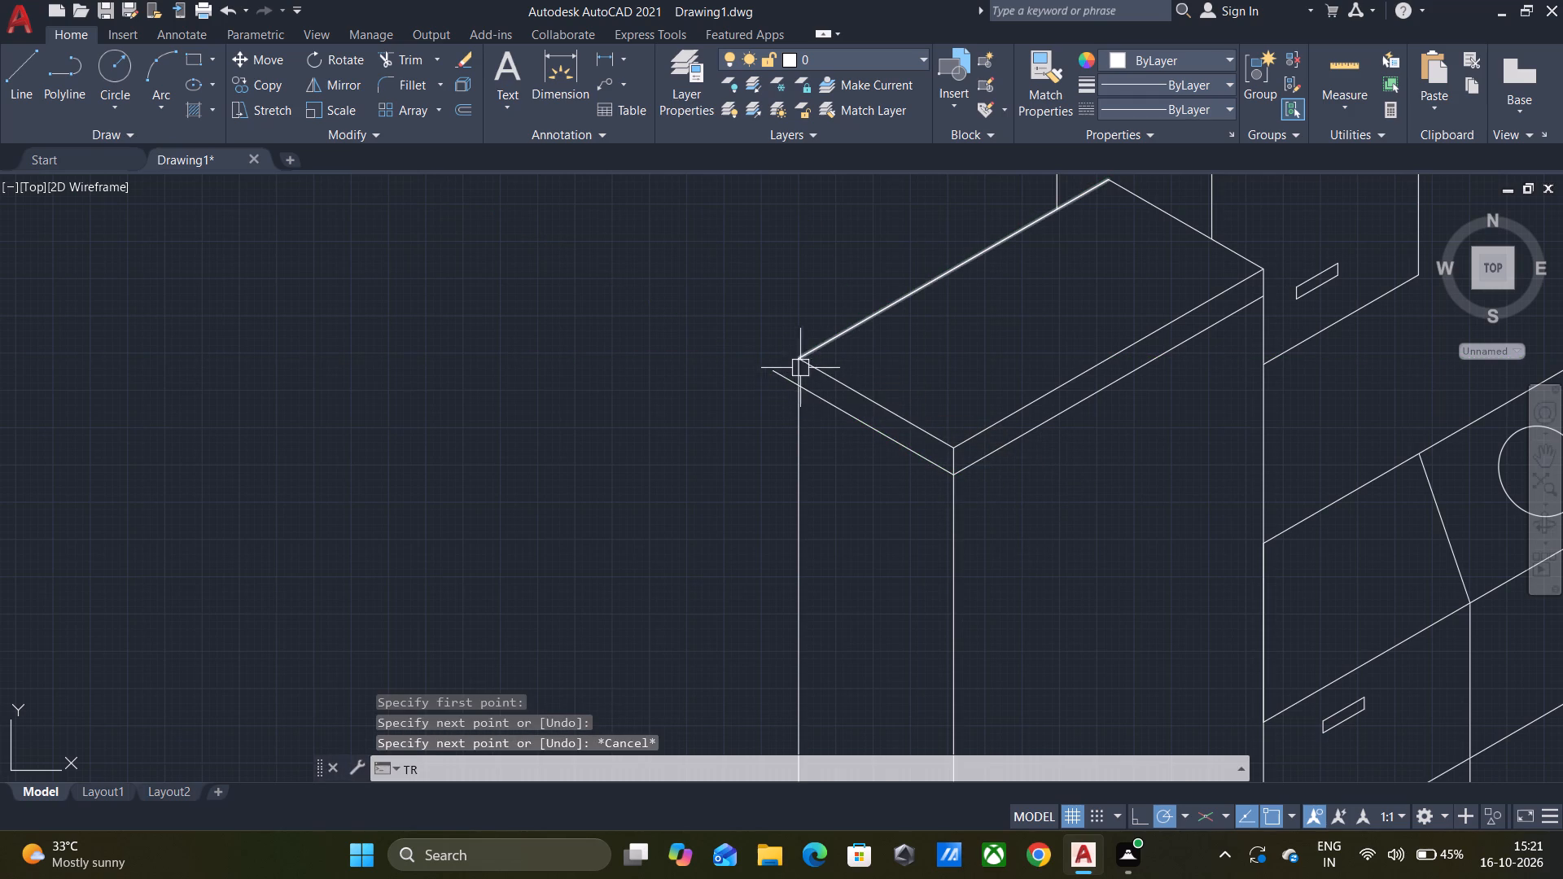
{"action": "key", "text": "Return"}
{"action": "key", "text": "Return"}
{"action": "left_click", "coordinate": [776, 370]}
{"action": "scroll", "coordinate": [781, 370], "scroll_direction": "down", "scroll_amount": 2}
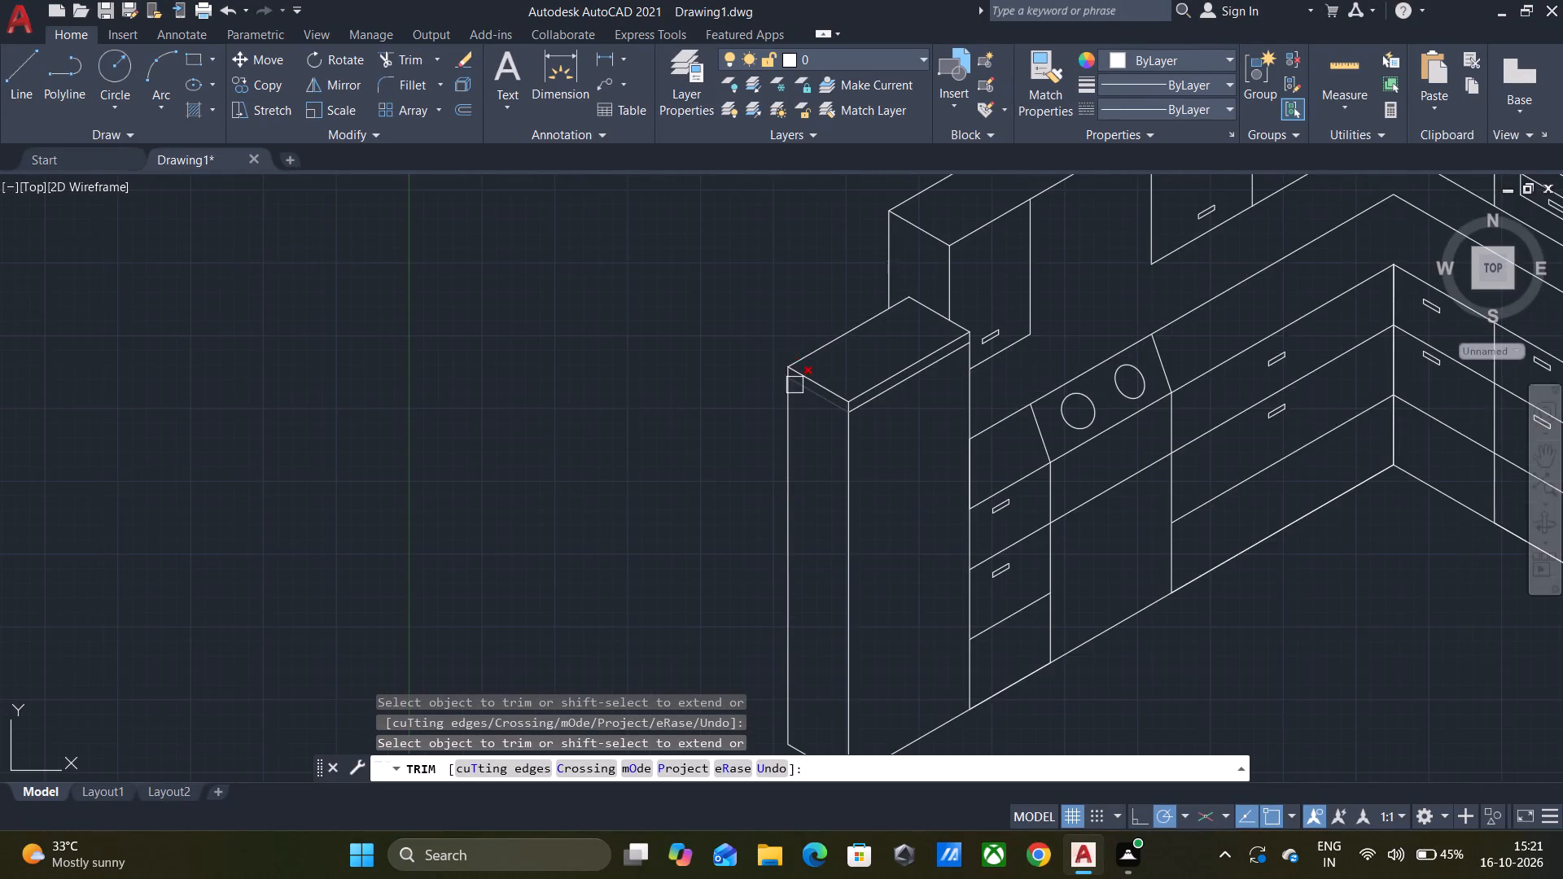
{"action": "scroll", "coordinate": [834, 441], "scroll_direction": "down", "scroll_amount": 1}
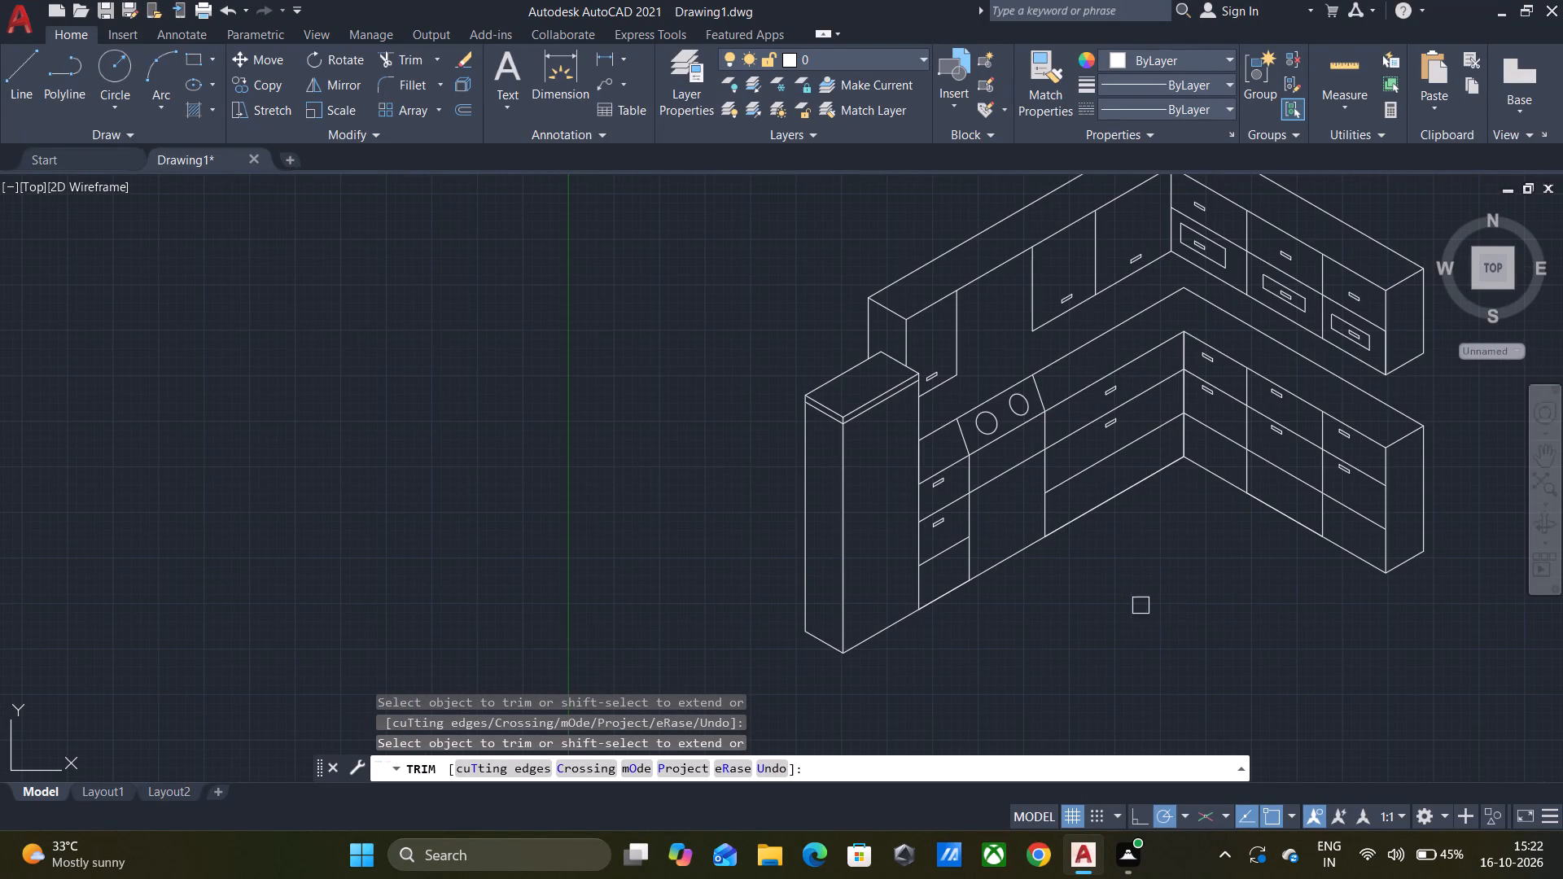
Draw a line at 30° just below the worktop's front edge, from the tall block to just past the inner corner.
{"action": "scroll", "coordinate": [1059, 601], "scroll_direction": "up", "scroll_amount": 2}
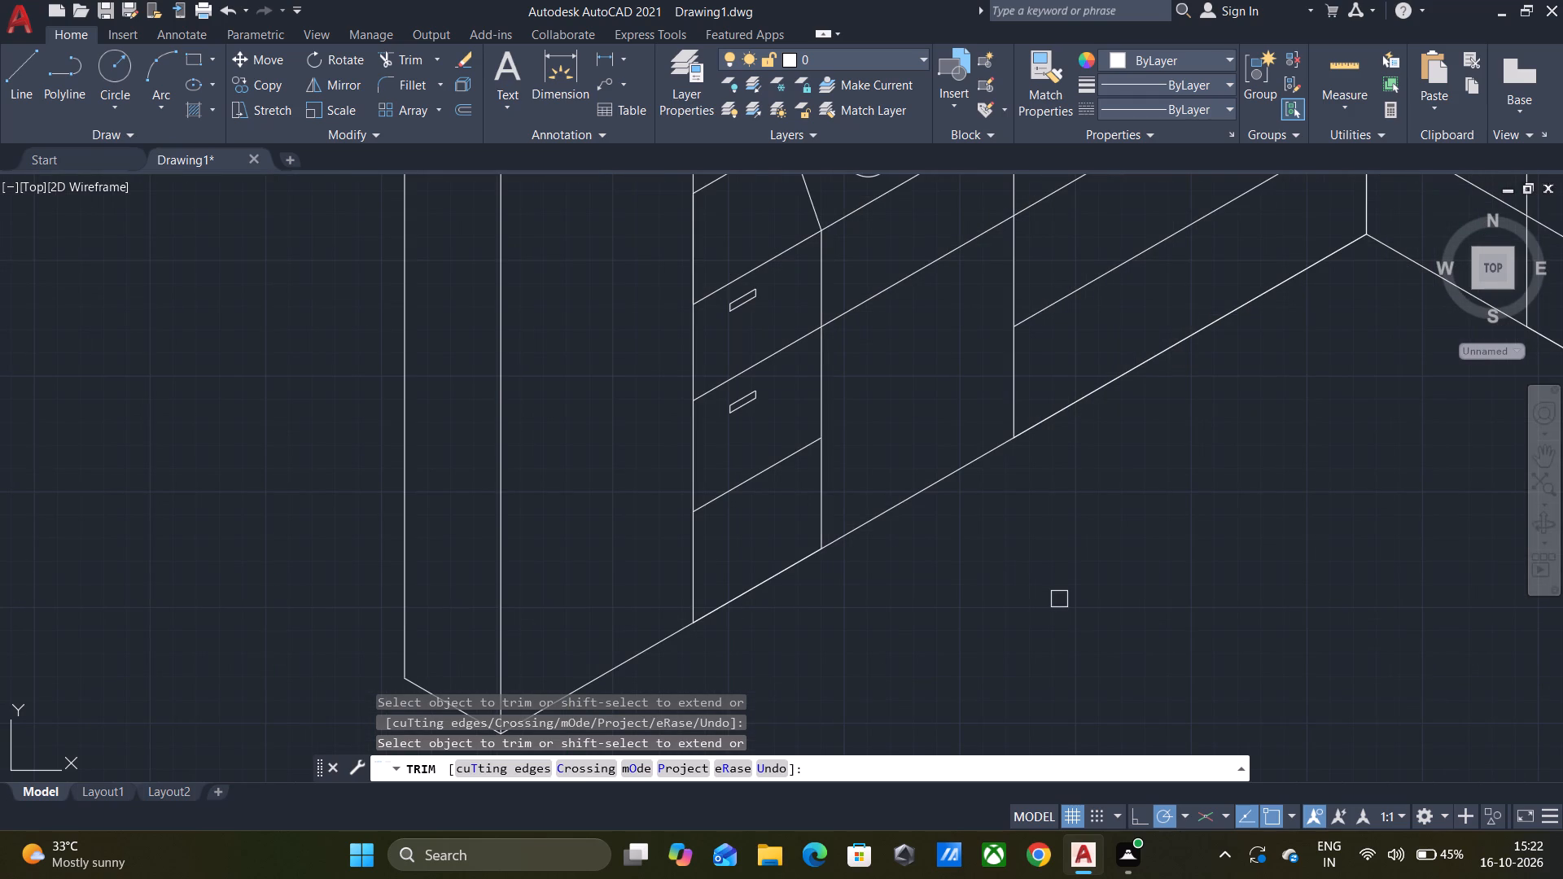
{"action": "key", "text": "l"}
{"action": "key", "text": "Return"}
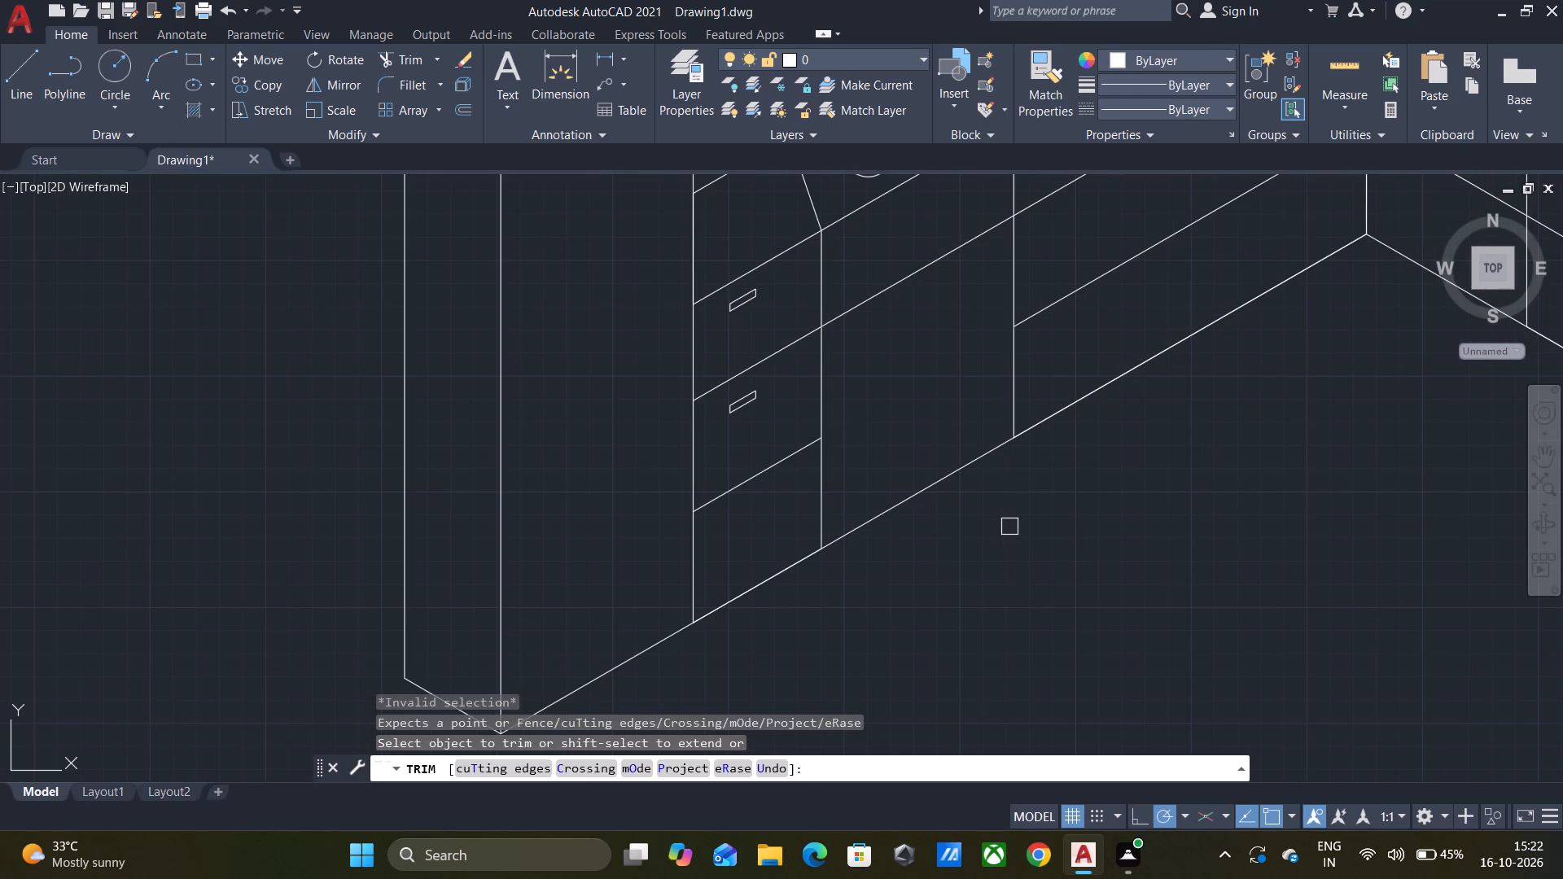
{"action": "key", "text": "Escape"}
{"action": "key", "text": "Escape"}
{"action": "key", "text": "l"}
{"action": "key", "text": "Return"}
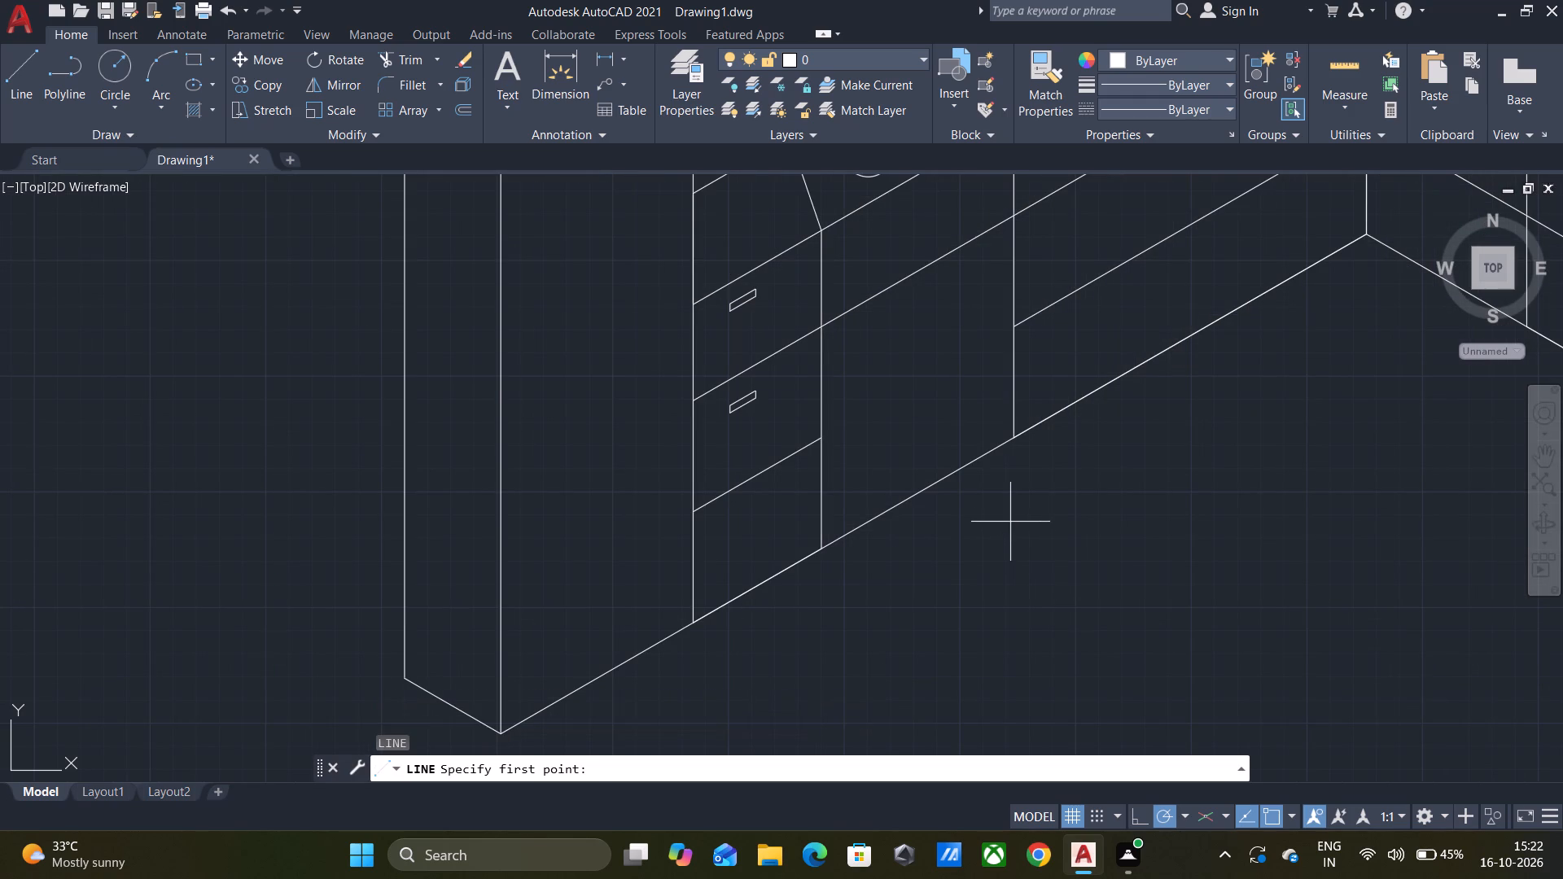
{"action": "scroll", "coordinate": [702, 317], "scroll_direction": "up", "scroll_amount": 3}
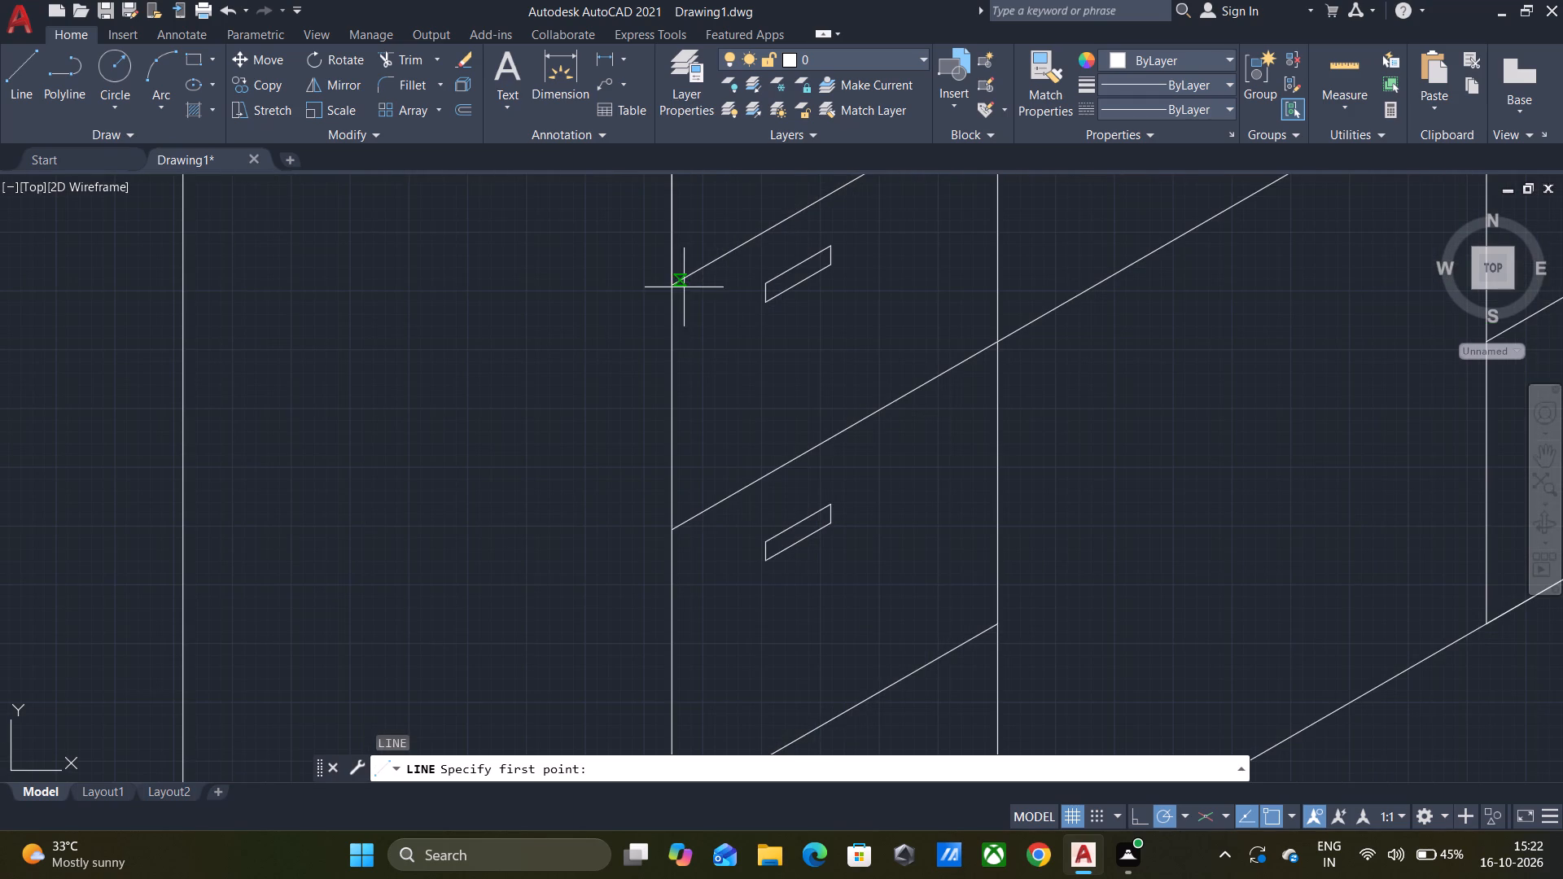
{"action": "left_click", "coordinate": [675, 306]}
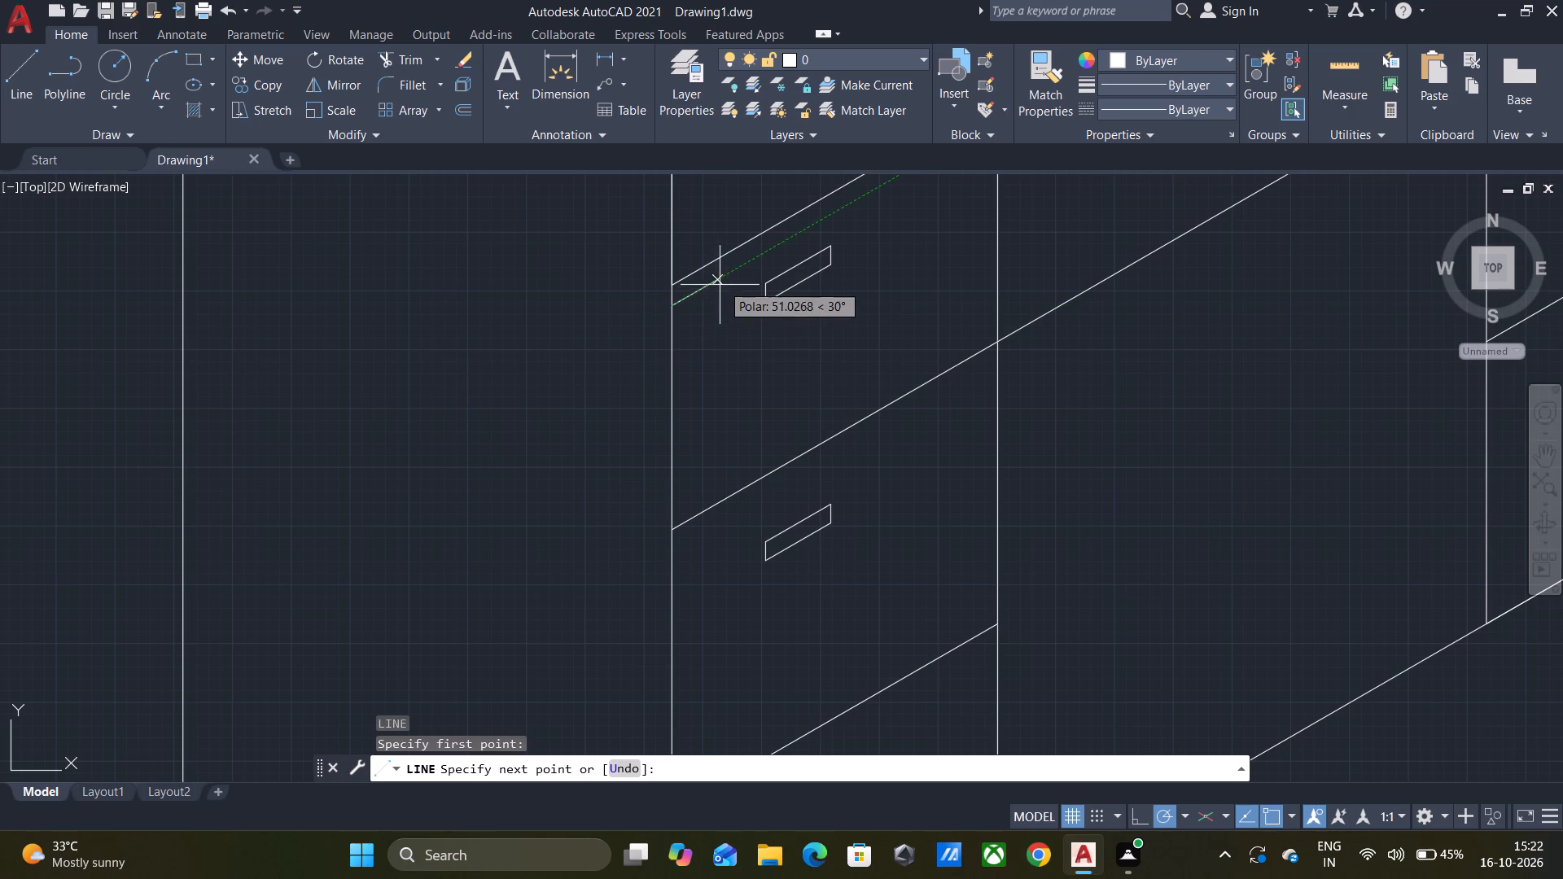
{"action": "scroll", "coordinate": [728, 278], "scroll_direction": "down", "scroll_amount": 1}
{"action": "middle_click_drag", "start_coordinate": [728, 278], "coordinate": [520, 485]}
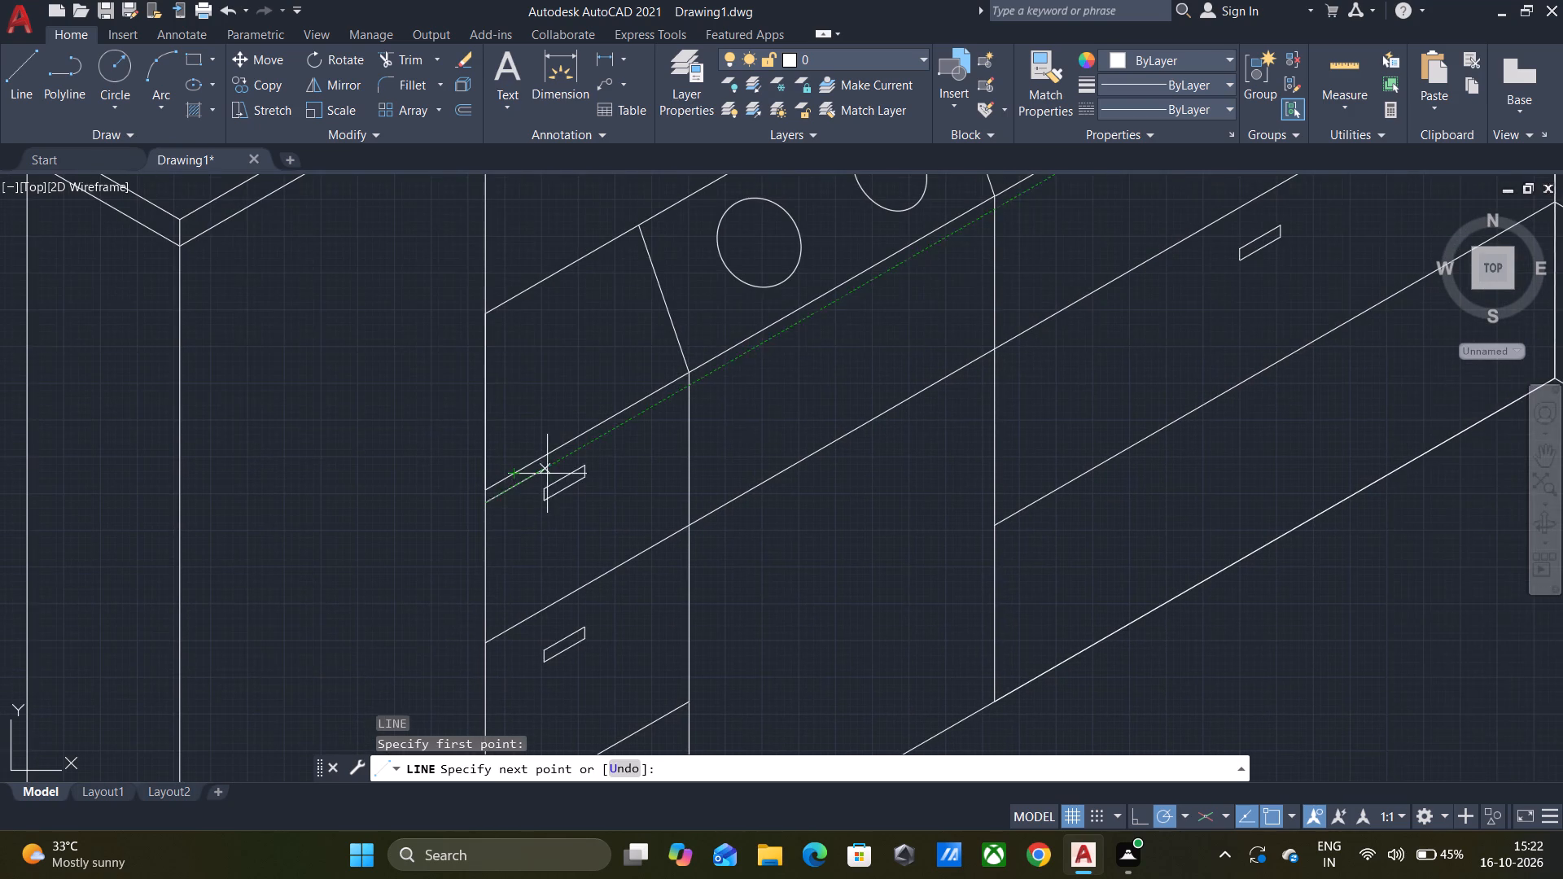
{"action": "middle_click_drag", "start_coordinate": [850, 353], "coordinate": [609, 593]}
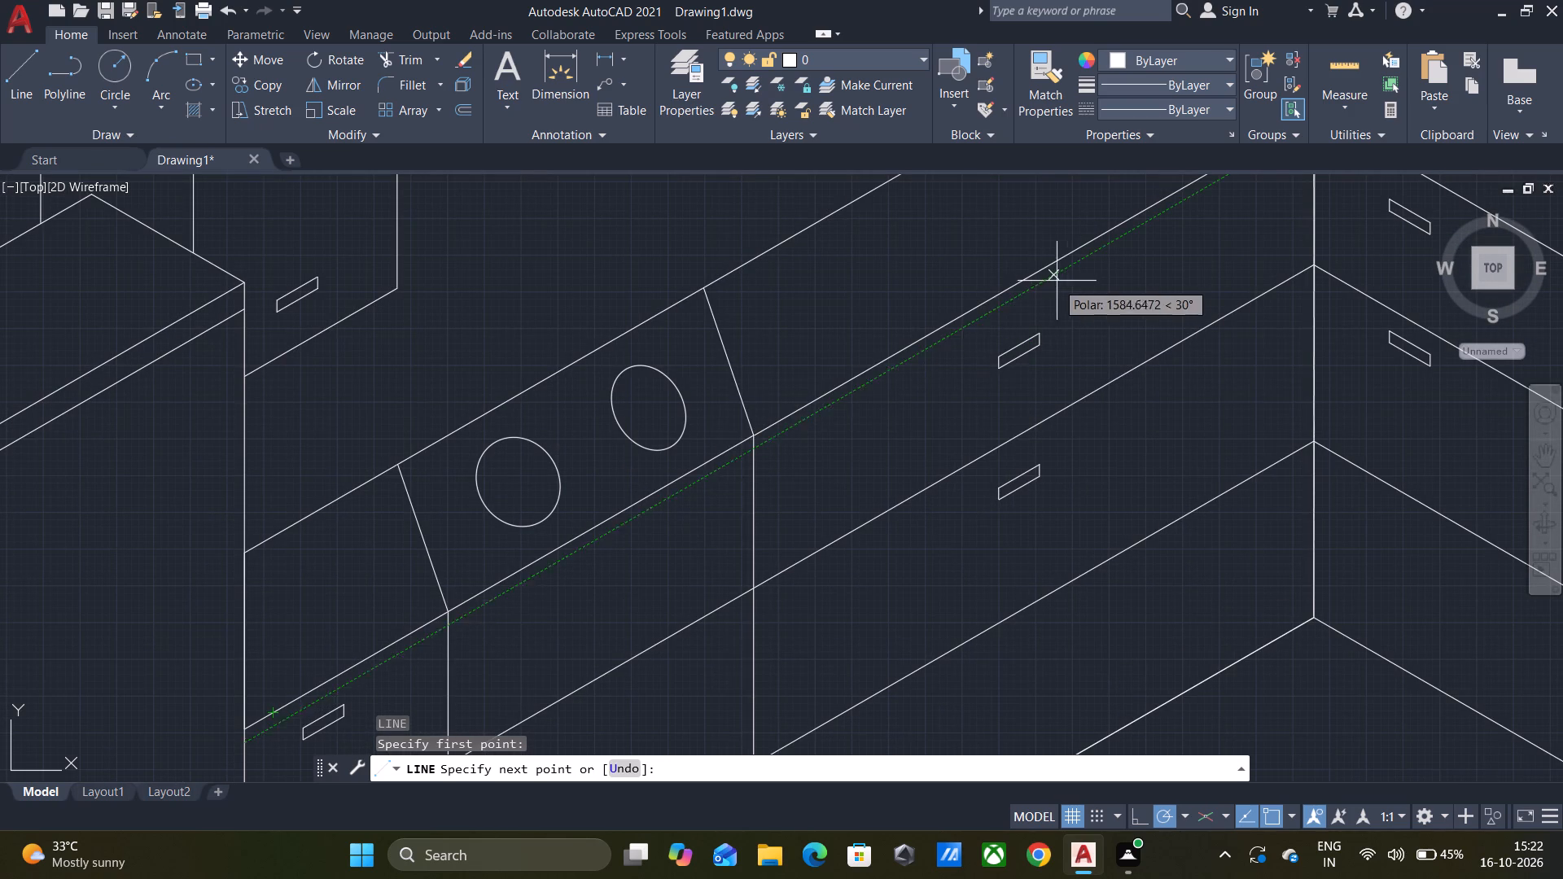
{"action": "middle_click_drag", "start_coordinate": [1074, 275], "coordinate": [764, 531]}
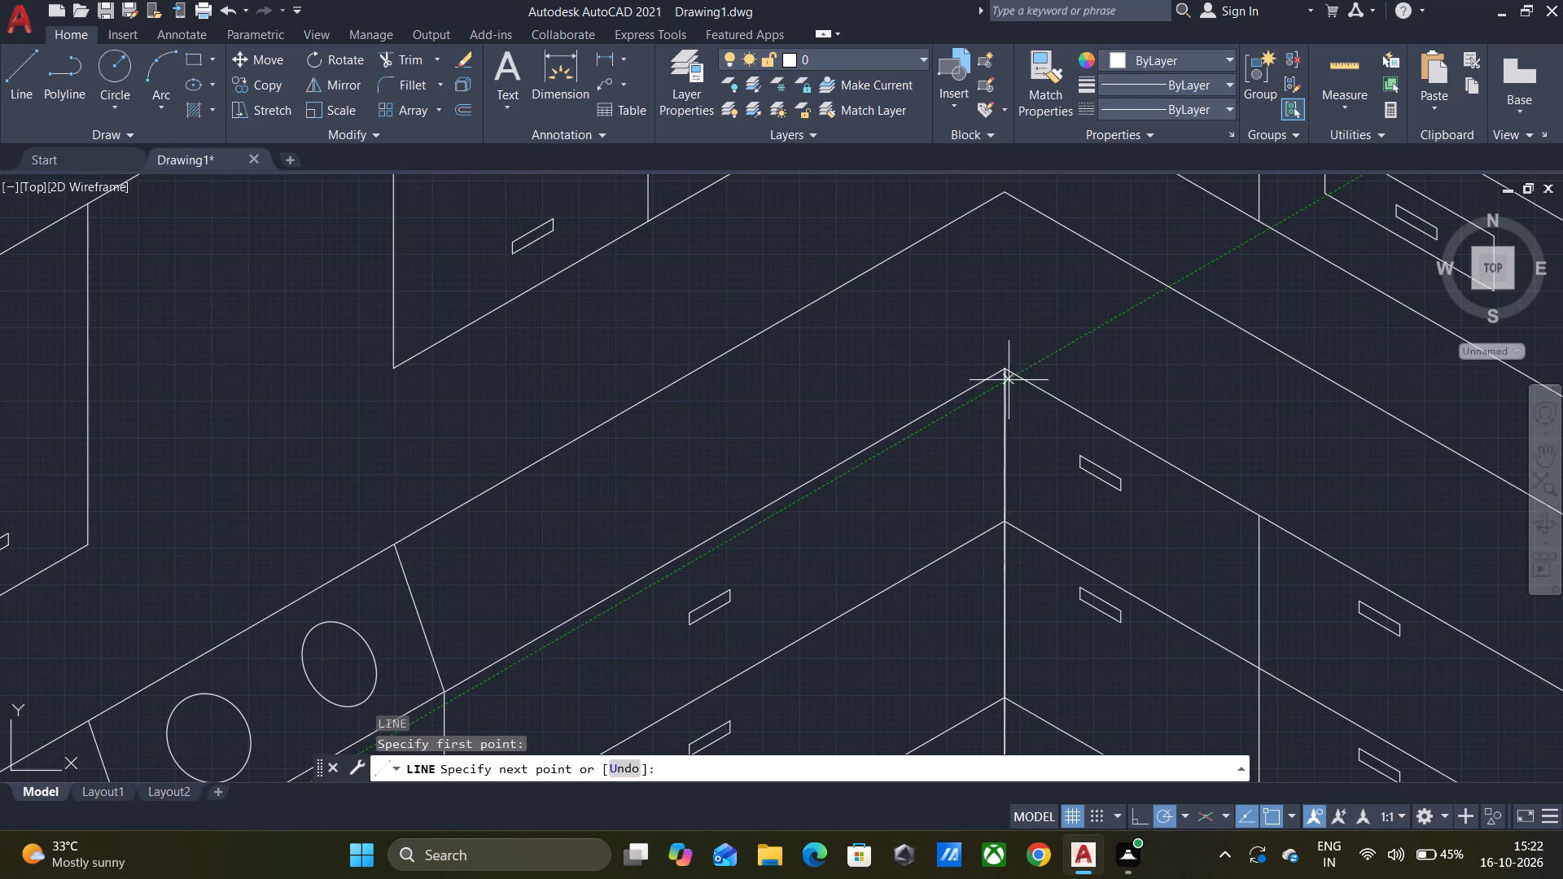
{"action": "left_click", "coordinate": [1057, 359]}
{"action": "key", "text": "Escape"}
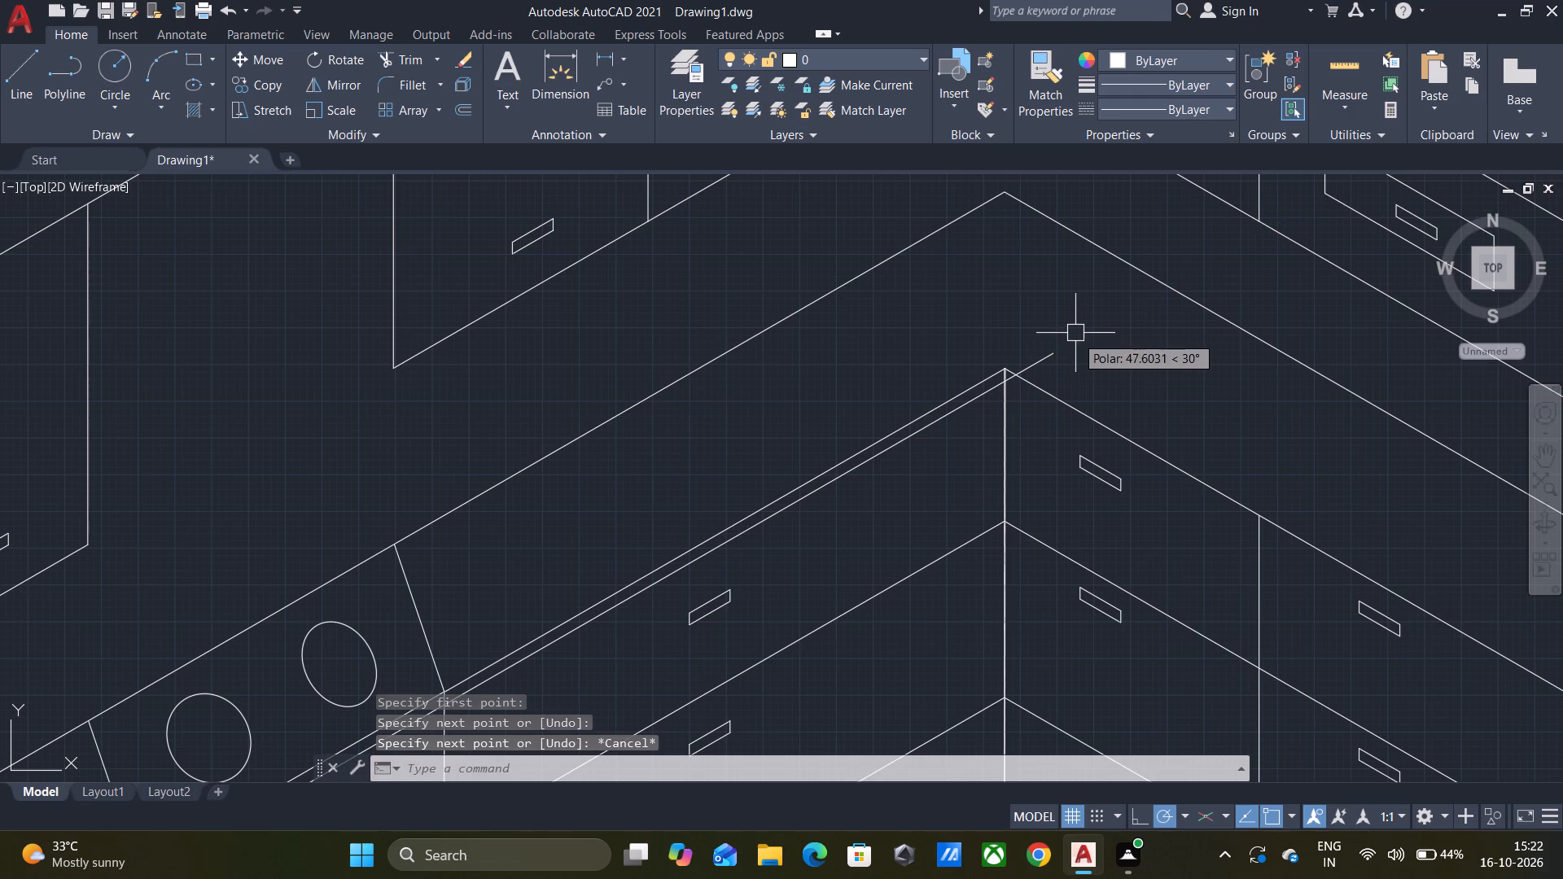
Trim the new worktop line's overhanging end back to the vertical line at the inner corner.
{"action": "key", "text": "t"}
{"action": "key", "text": "r"}
{"action": "key", "text": "Return"}
{"action": "key", "text": "Return"}
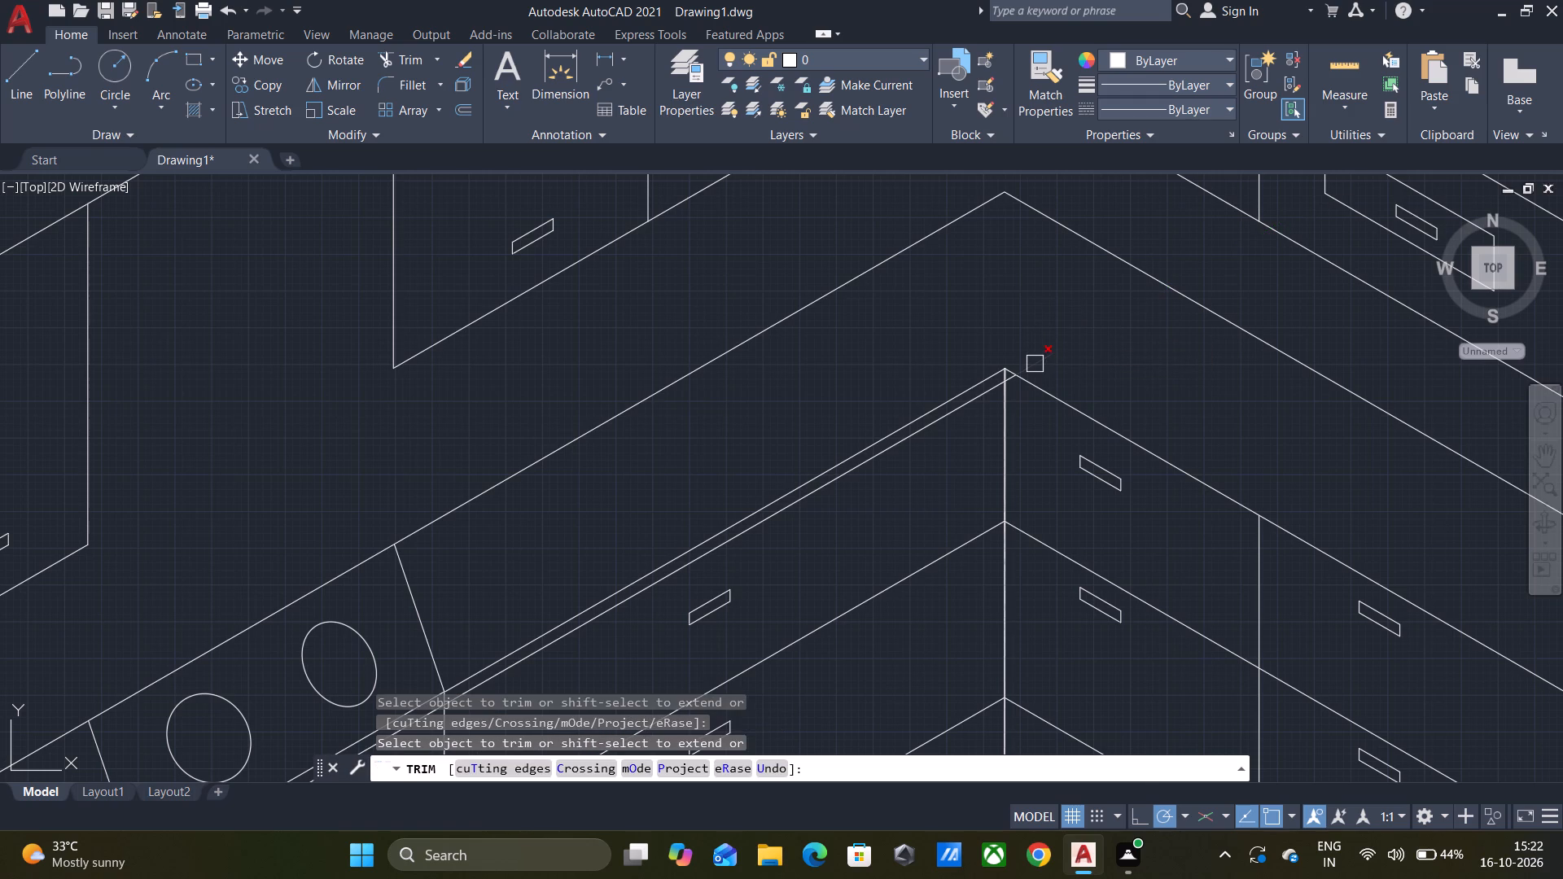
{"action": "left_click", "coordinate": [1035, 364]}
{"action": "scroll", "coordinate": [1011, 374], "scroll_direction": "up", "scroll_amount": 6}
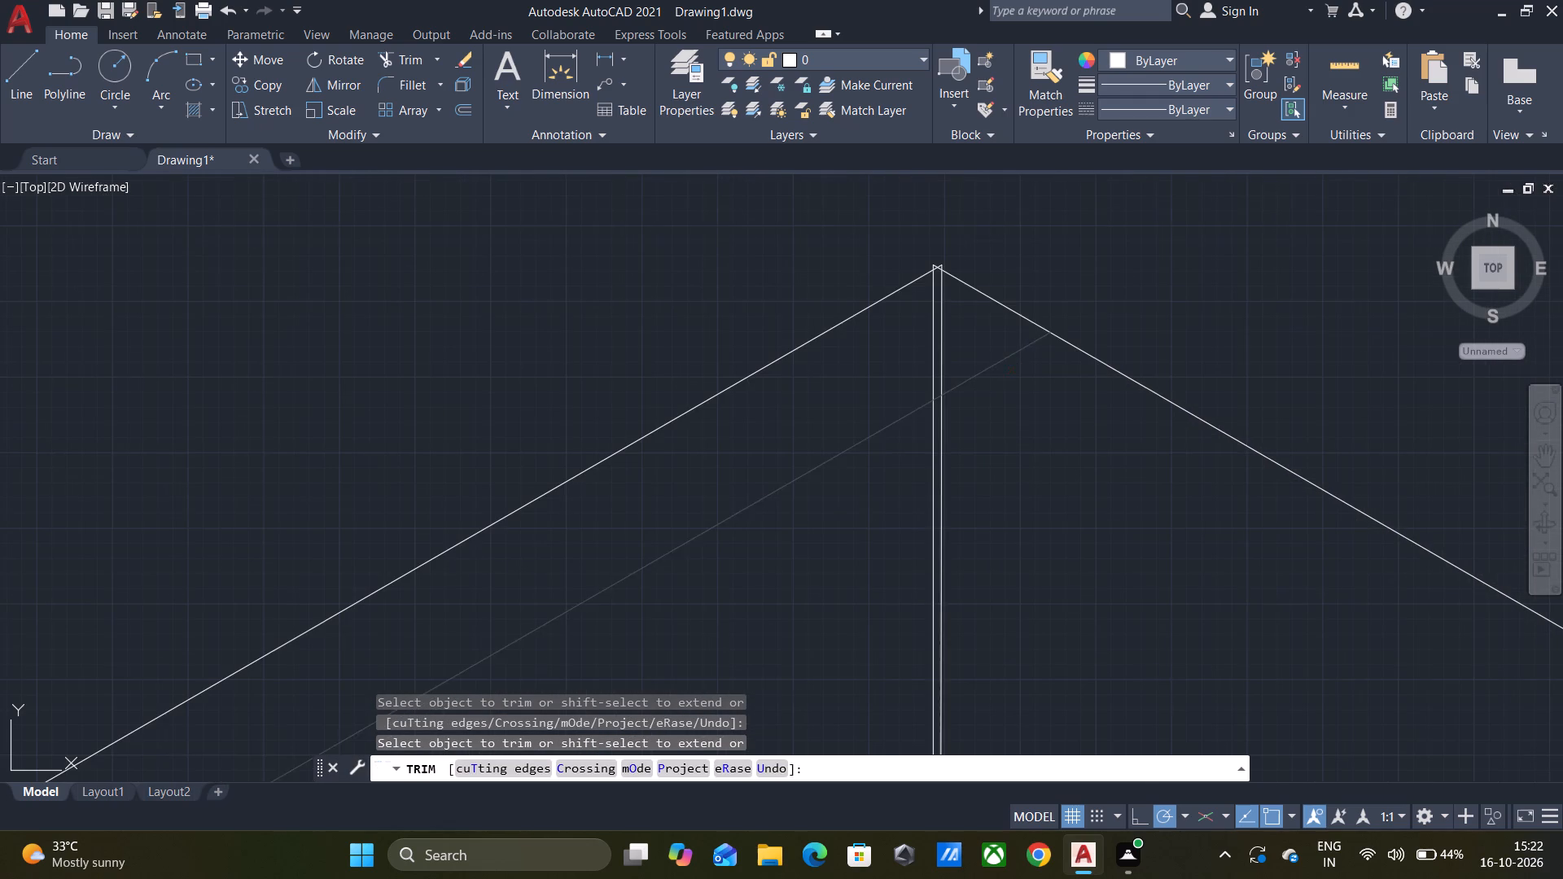
{"action": "left_click", "coordinate": [995, 363]}
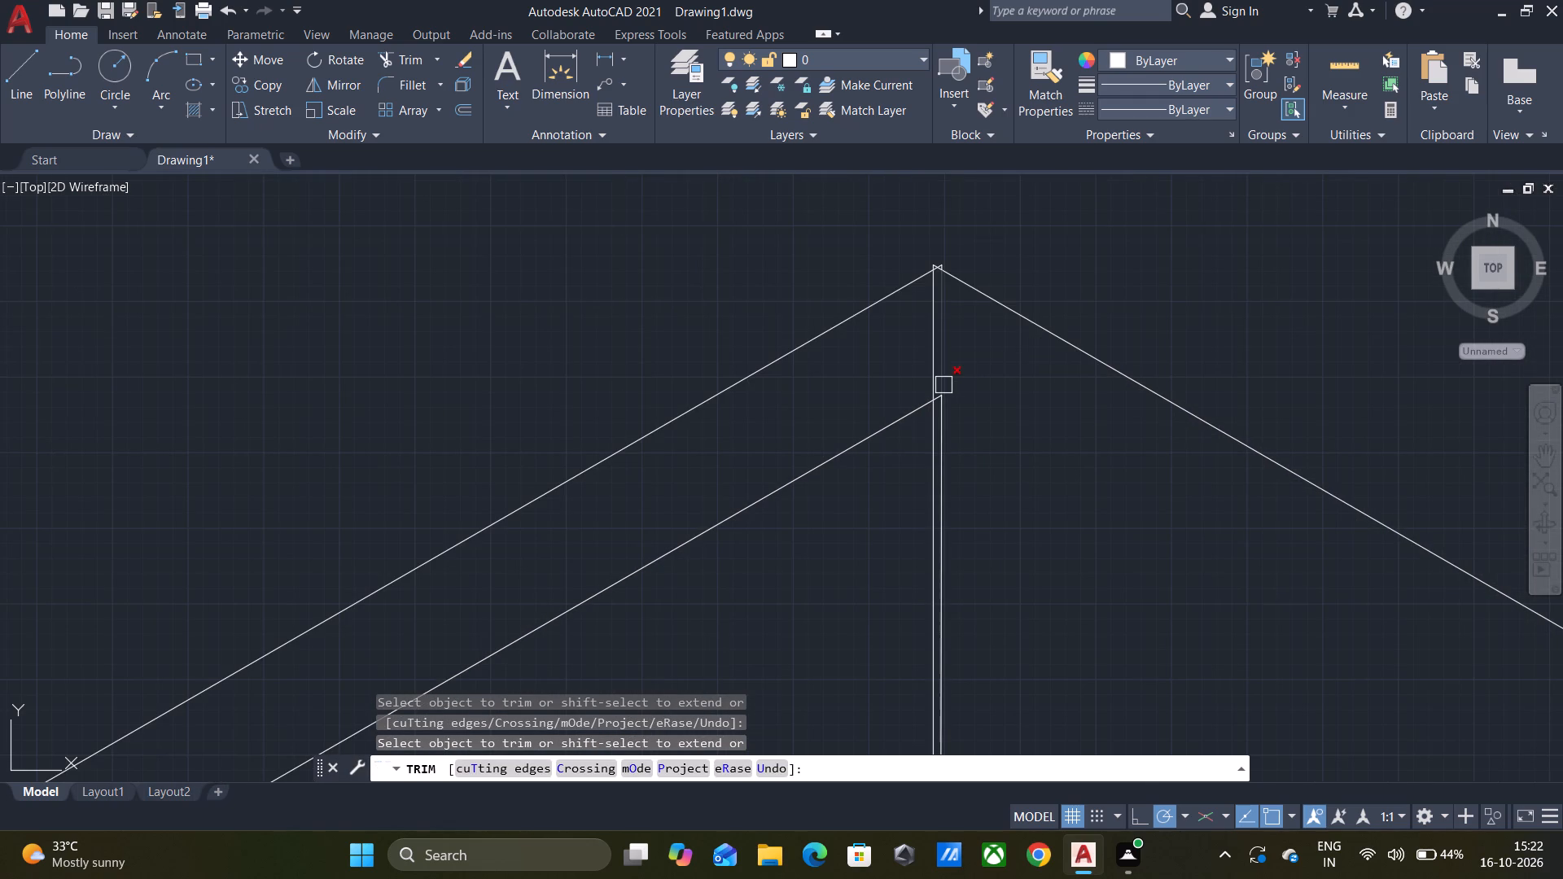
{"action": "scroll", "coordinate": [955, 405], "scroll_direction": "up", "scroll_amount": 2}
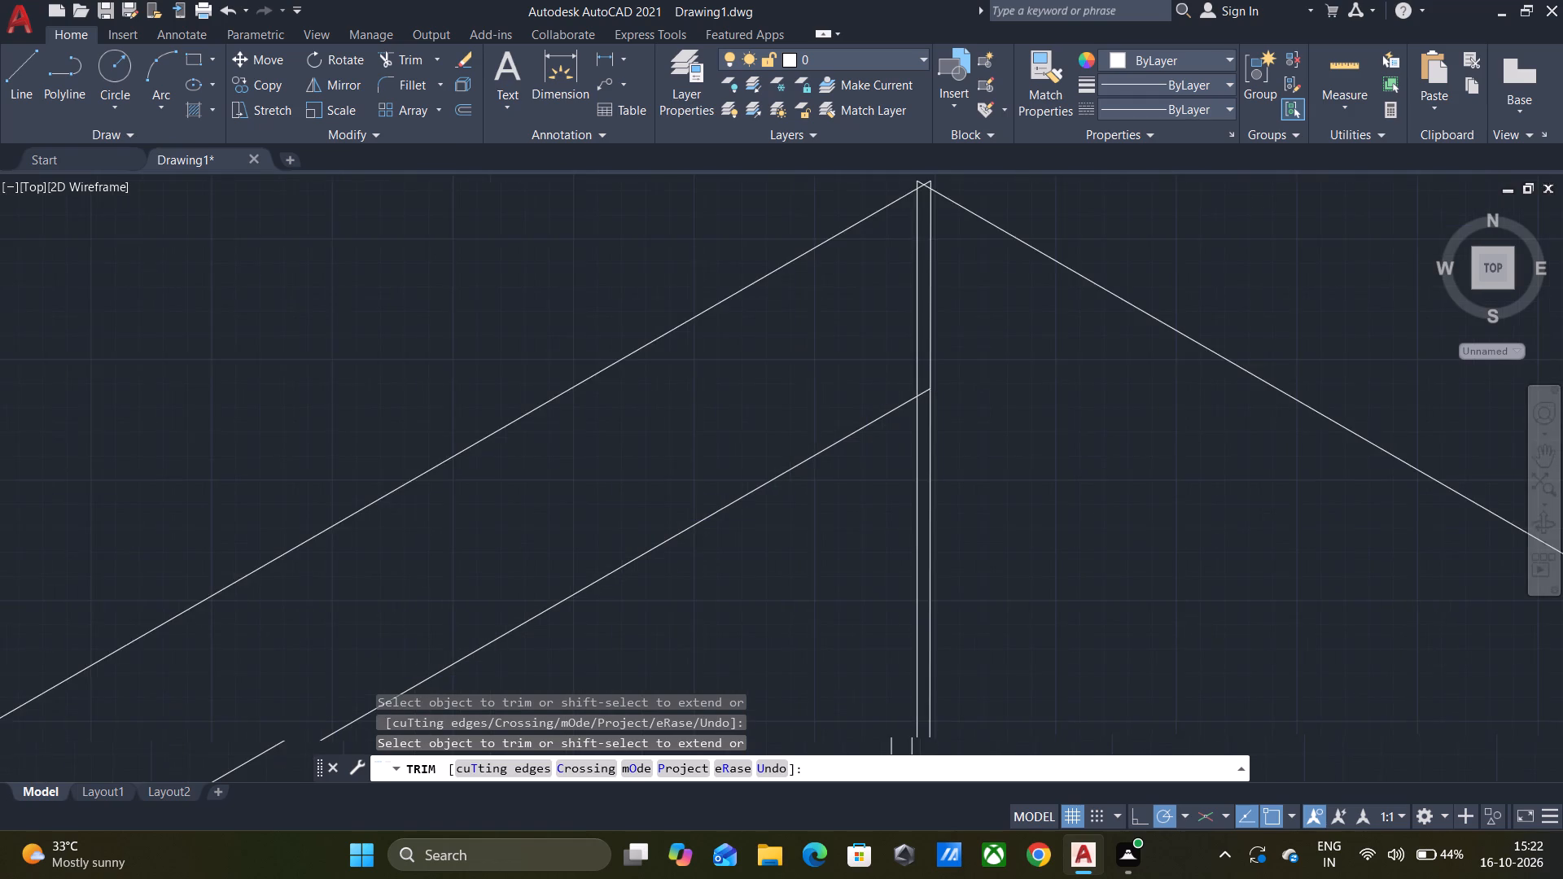
{"action": "scroll", "coordinate": [923, 391], "scroll_direction": "up", "scroll_amount": 3}
{"action": "left_click", "coordinate": [830, 366]}
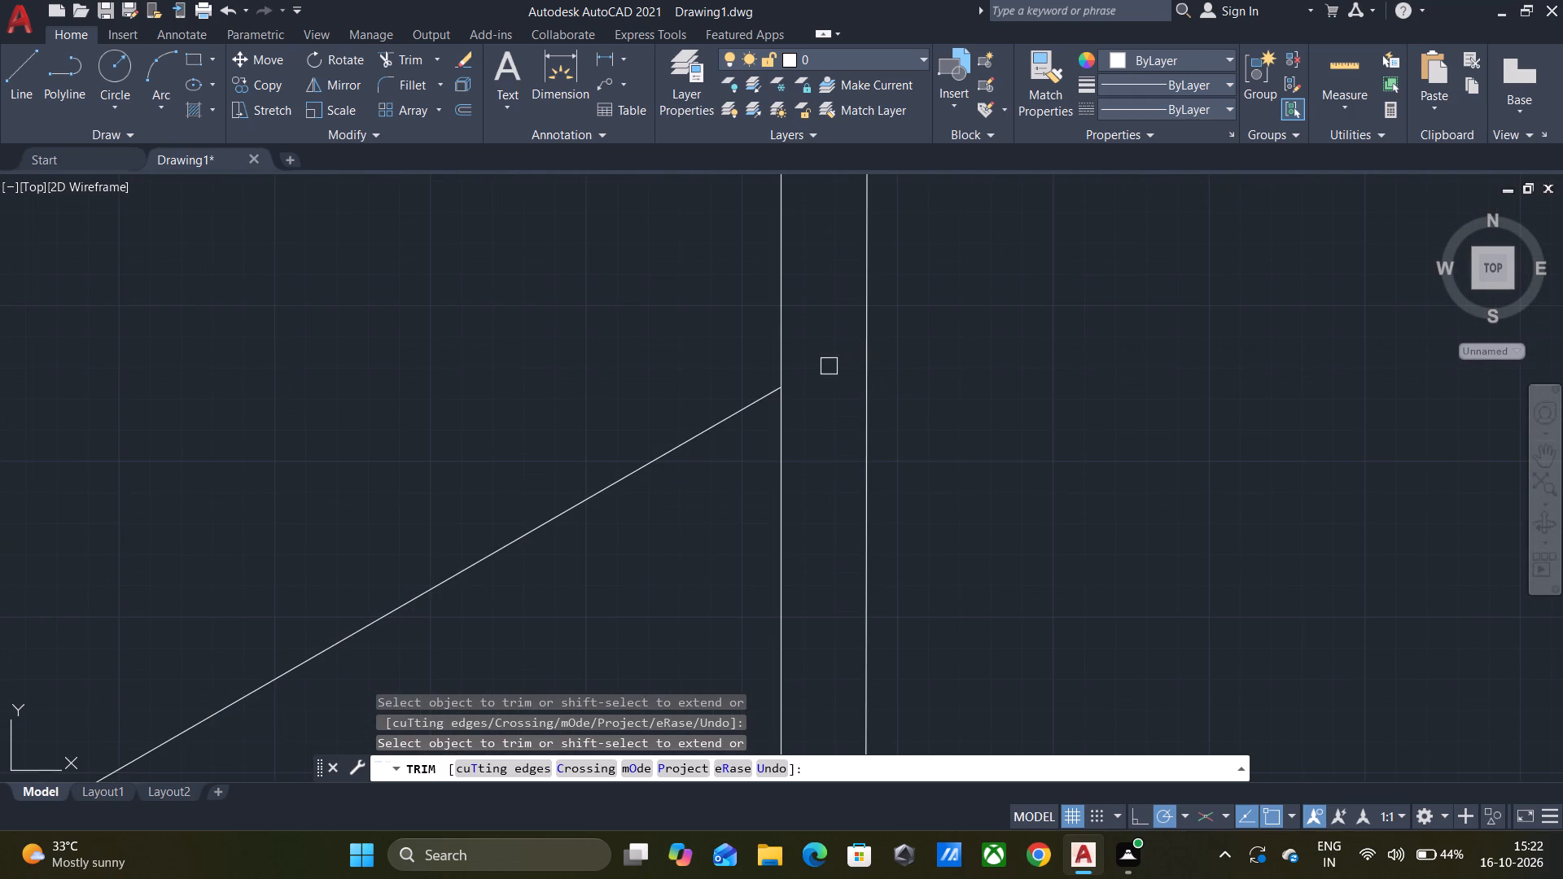
Review the trimmed inner corner and the whole kitchen drawing.
{"action": "scroll", "coordinate": [823, 368], "scroll_direction": "down", "scroll_amount": 6}
{"action": "middle_click_drag", "start_coordinate": [913, 411], "coordinate": [961, 307]}
{"action": "scroll", "coordinate": [960, 347], "scroll_direction": "down", "scroll_amount": 2}
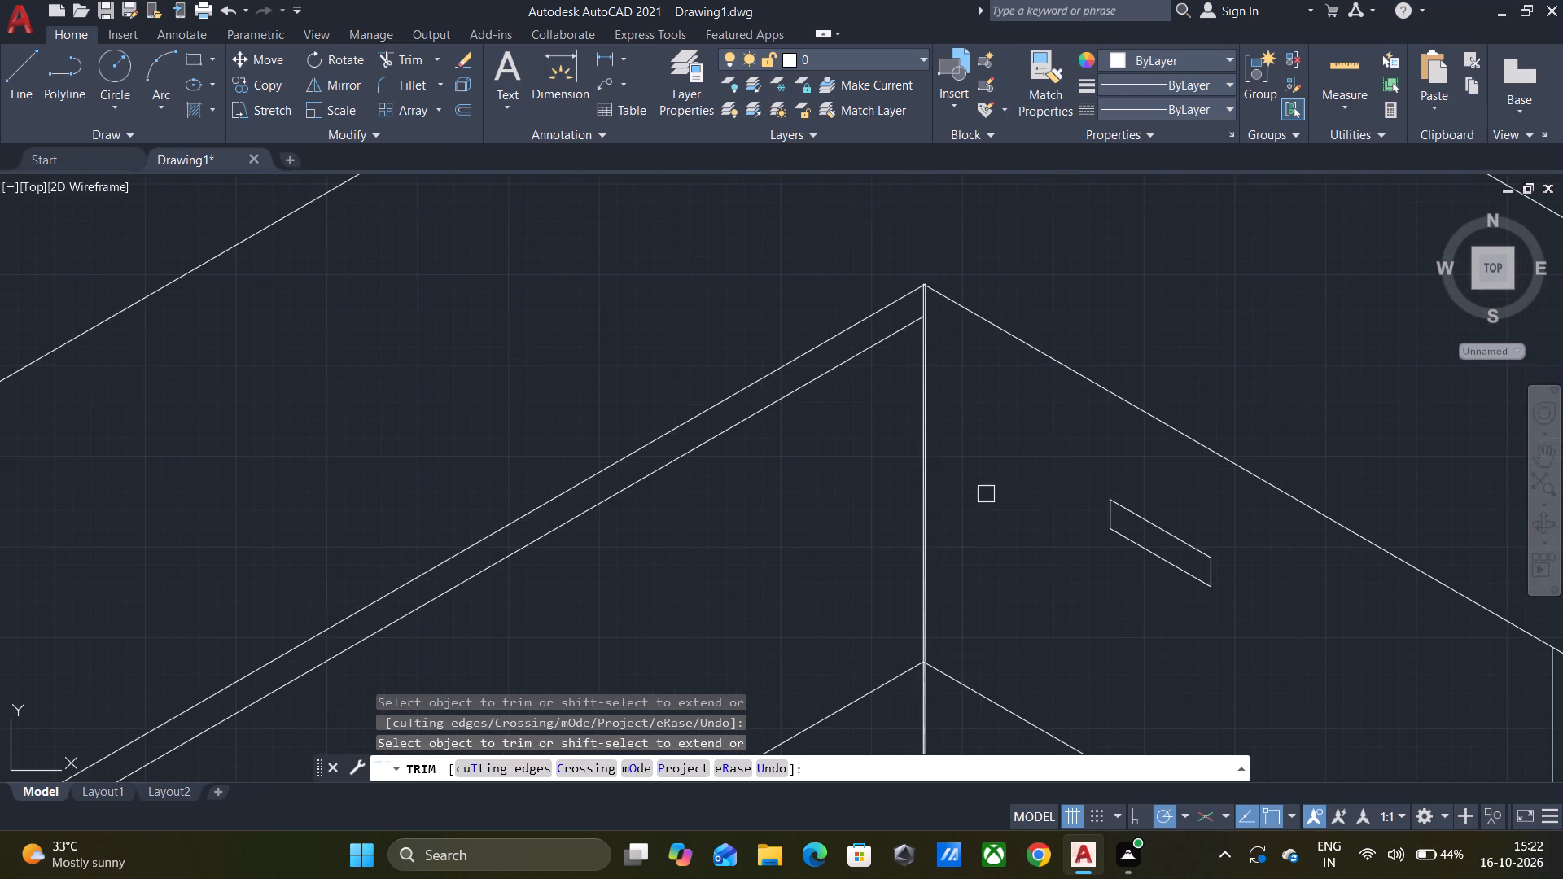
{"action": "middle_click_drag", "start_coordinate": [986, 527], "coordinate": [1003, 435]}
{"action": "middle_click_drag", "start_coordinate": [979, 506], "coordinate": [994, 383]}
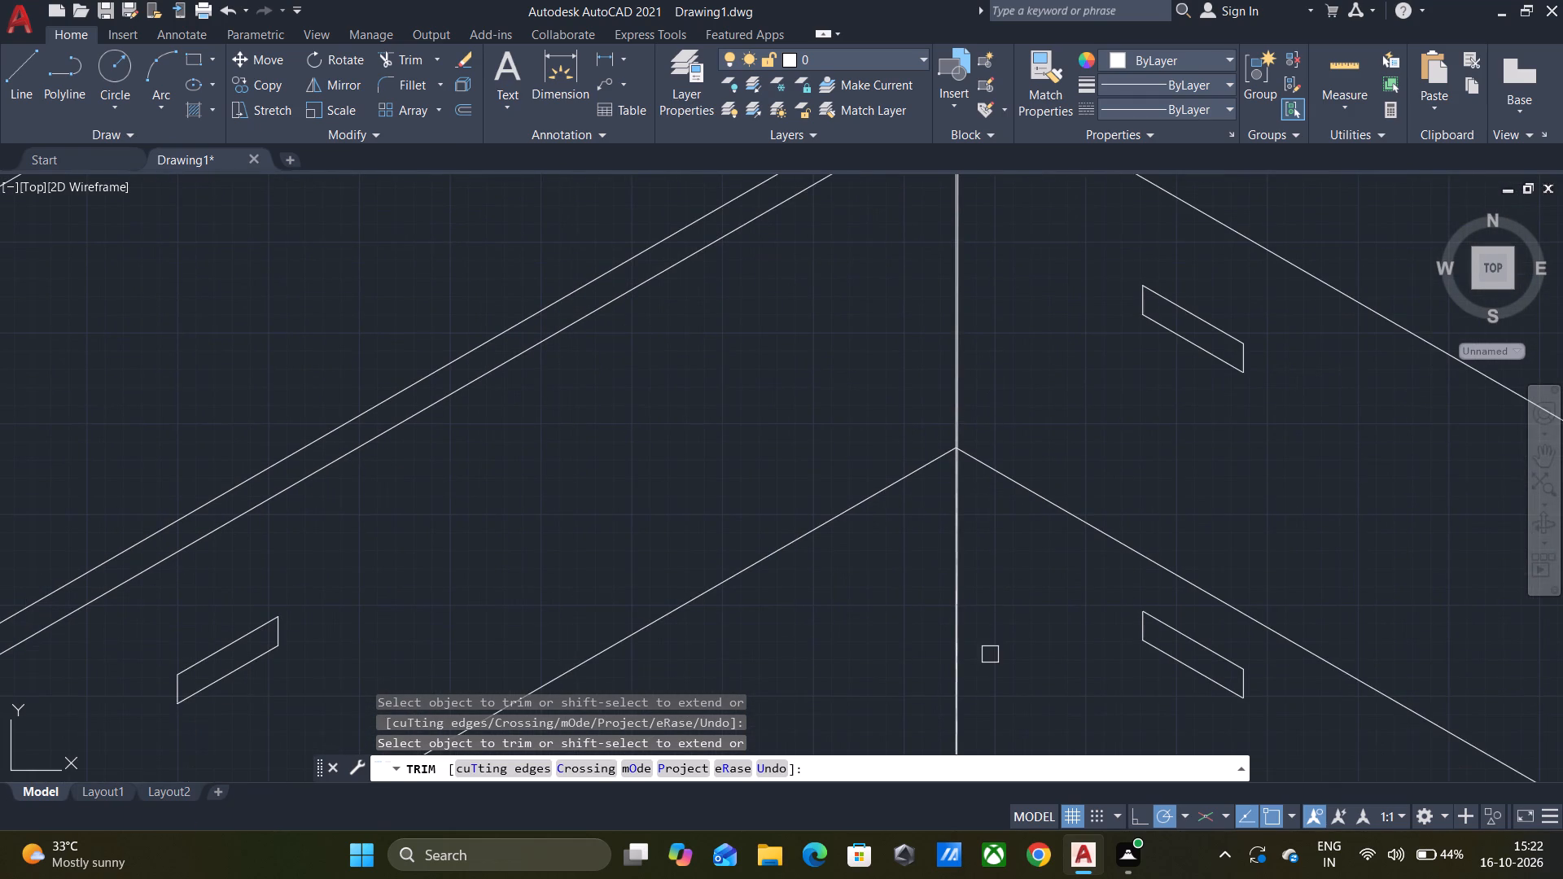
{"action": "scroll", "coordinate": [985, 630], "scroll_direction": "down", "scroll_amount": 4}
{"action": "scroll", "coordinate": [1444, 641], "scroll_direction": "down", "scroll_amount": 2}
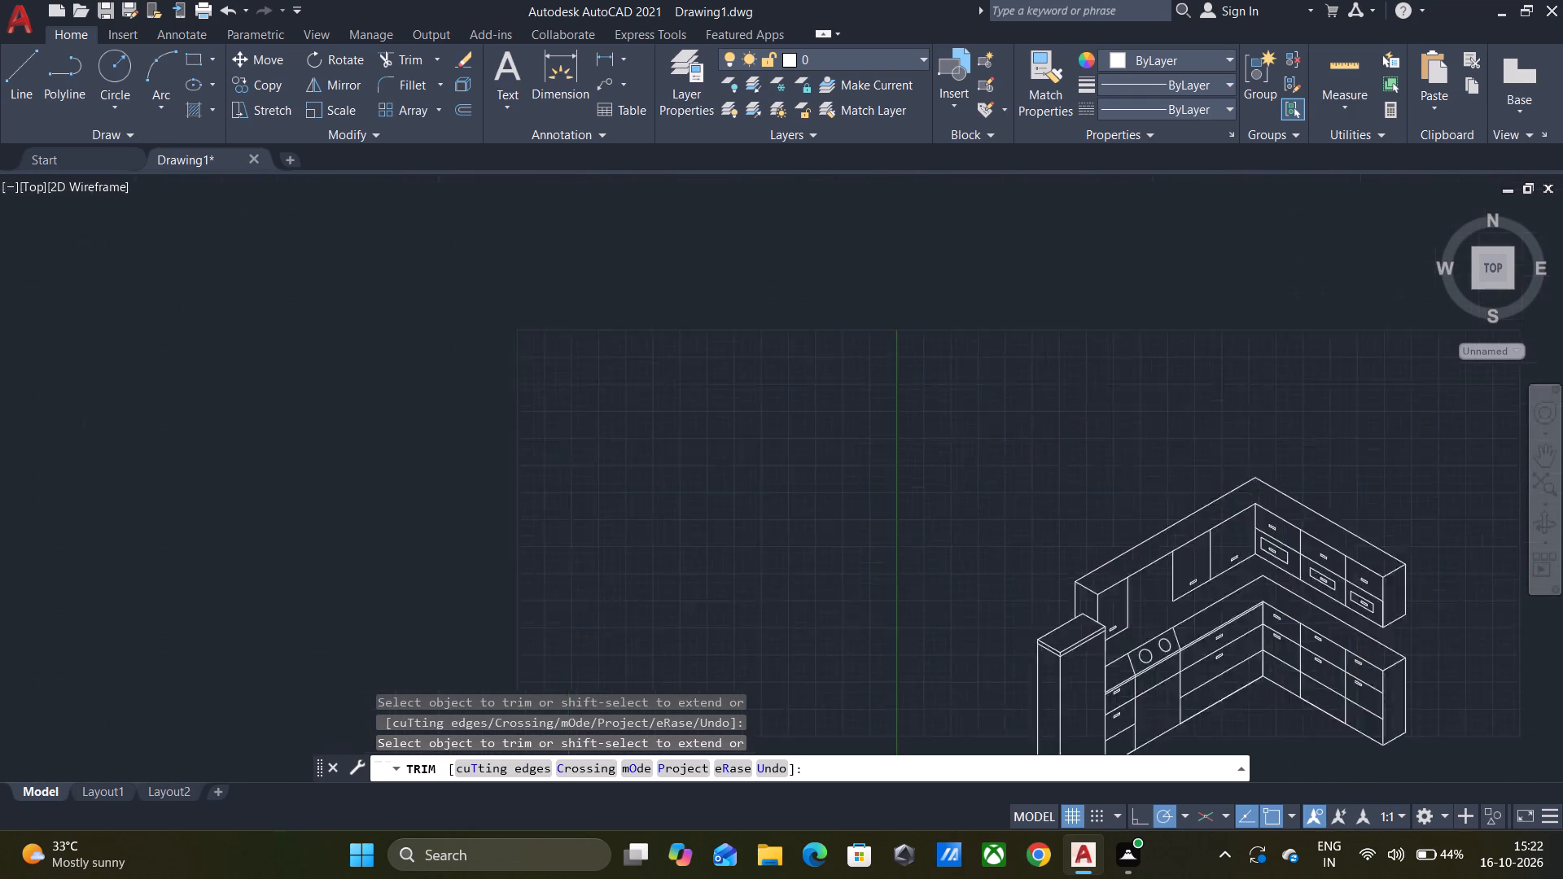
{"action": "middle_click_drag", "start_coordinate": [1443, 636], "coordinate": [1301, 335]}
{"action": "middle_click_drag", "start_coordinate": [1323, 395], "coordinate": [1281, 511]}
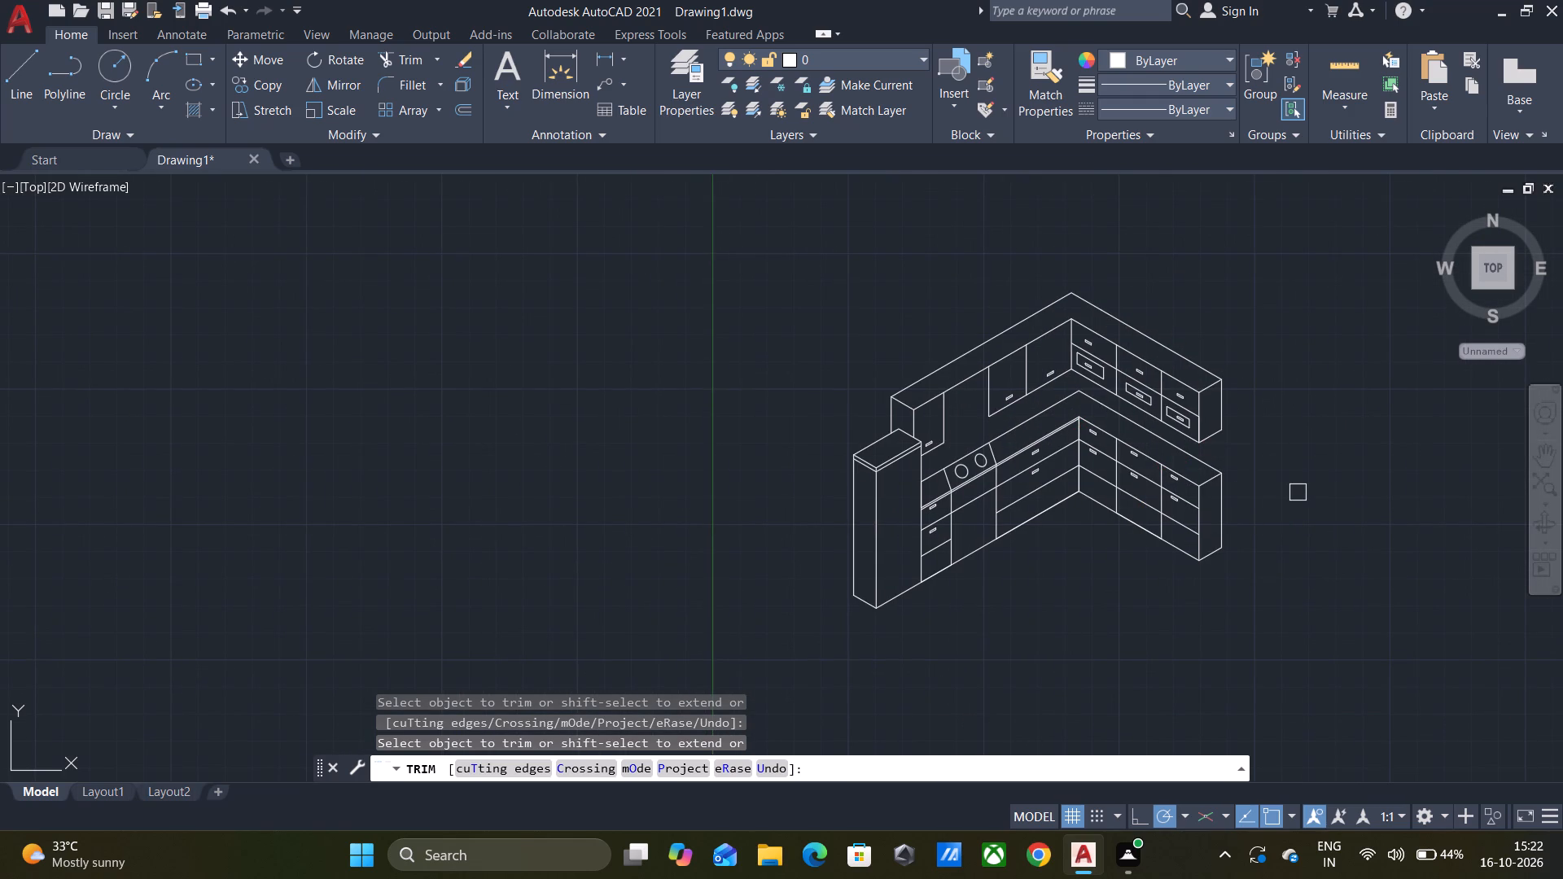
{"action": "scroll", "coordinate": [1298, 492], "scroll_direction": "up", "scroll_amount": 2}
{"action": "middle_click_drag", "start_coordinate": [1298, 492], "coordinate": [1338, 498]}
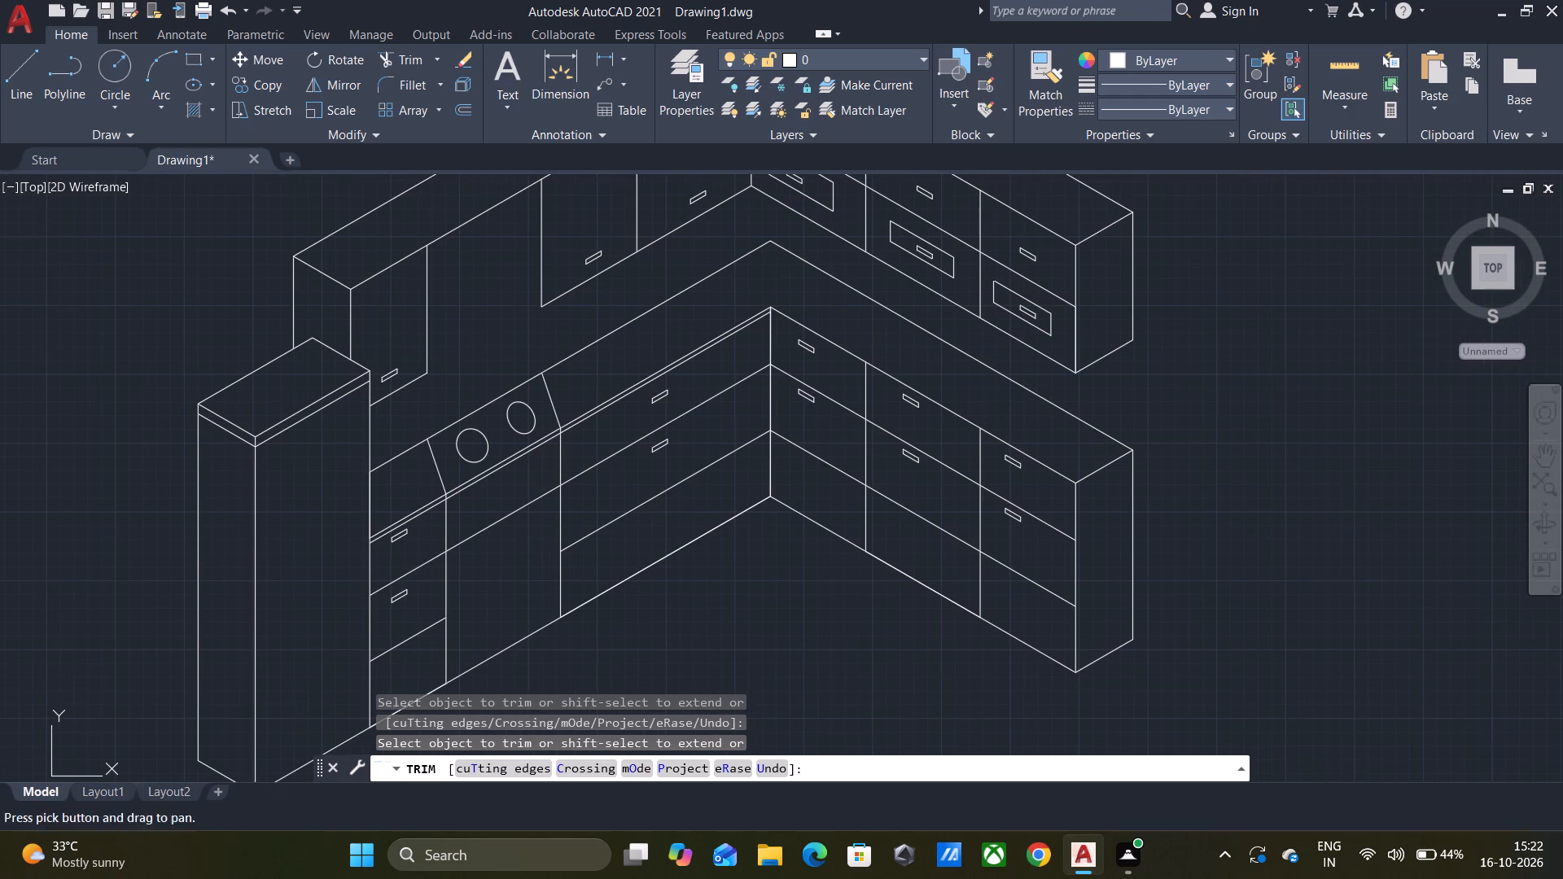
Examine the vertical edge at the inner corner of the base cabinets up close along its height.
{"action": "scroll", "coordinate": [766, 472], "scroll_direction": "up", "scroll_amount": 2}
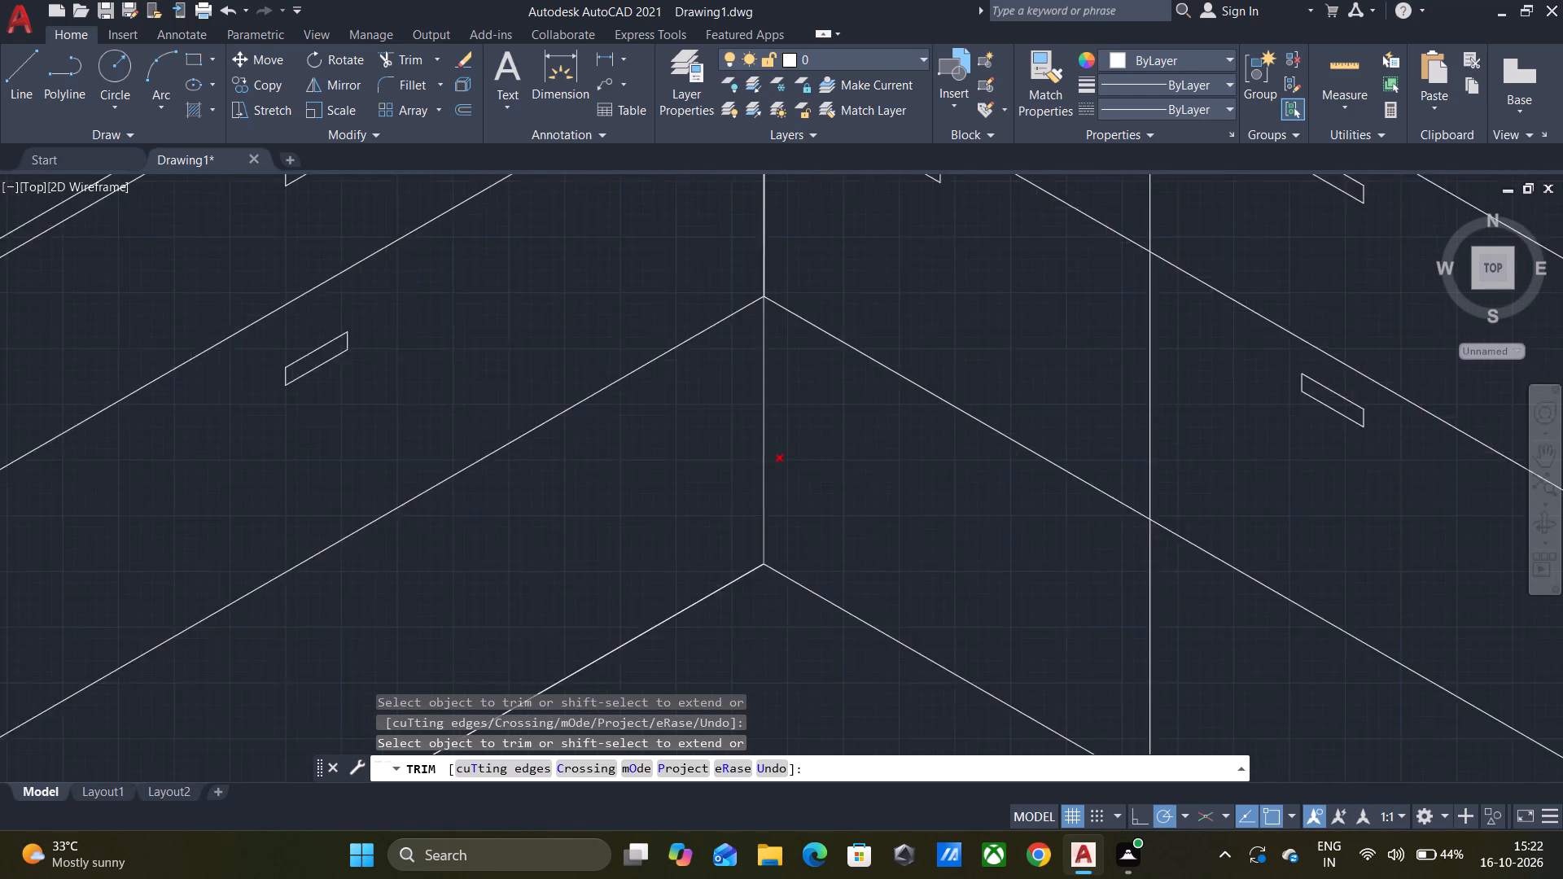
{"action": "scroll", "coordinate": [766, 472], "scroll_direction": "up", "scroll_amount": 3}
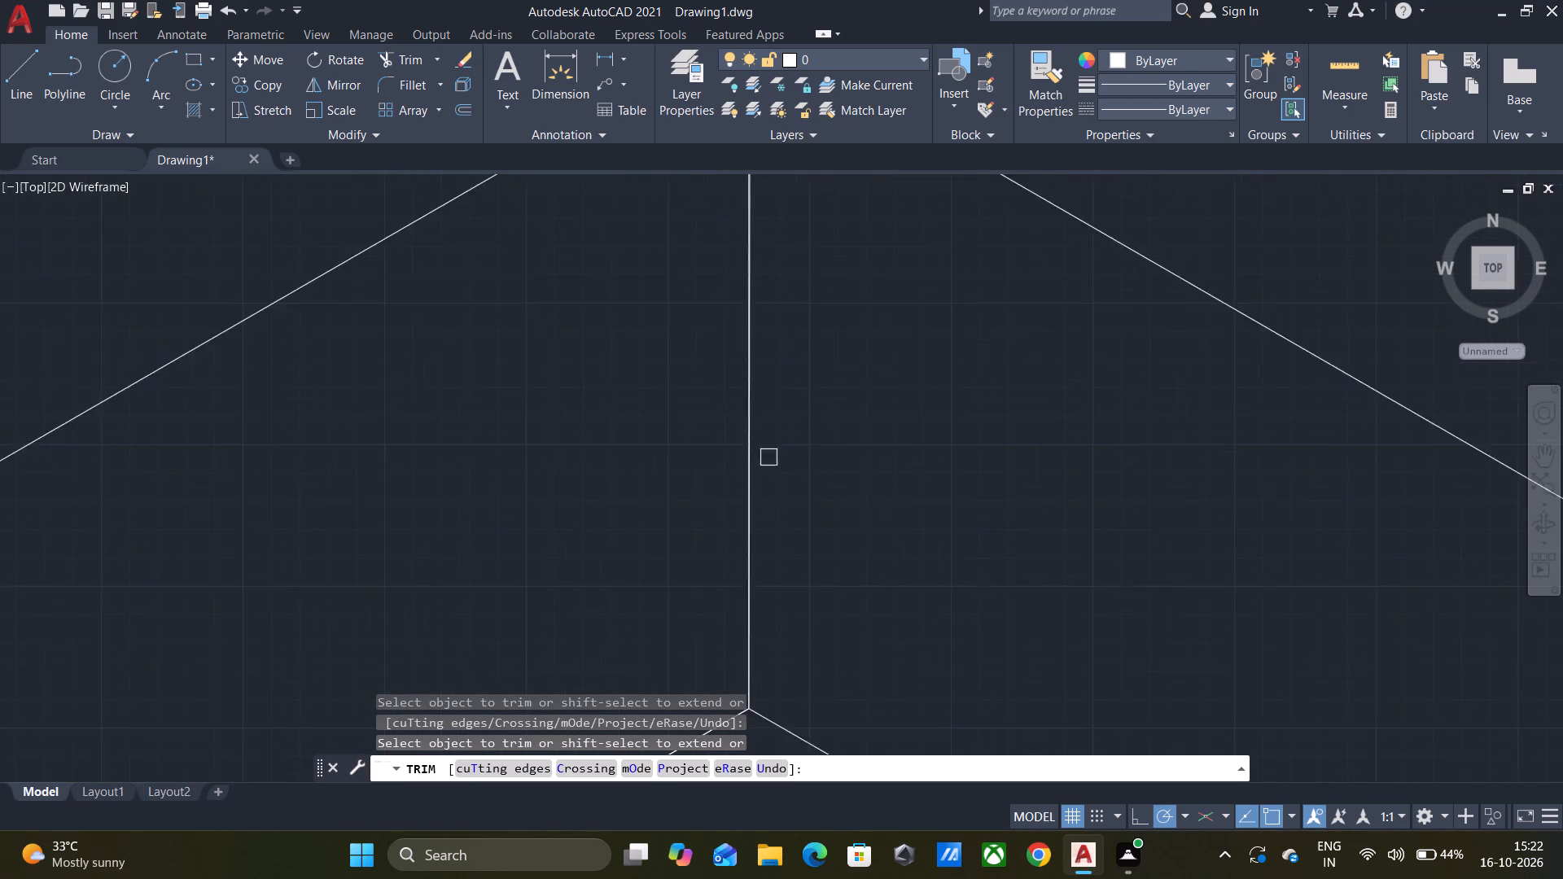
{"action": "scroll", "coordinate": [768, 456], "scroll_direction": "up", "scroll_amount": 2}
{"action": "middle_click_drag", "start_coordinate": [823, 276], "coordinate": [826, 268]}
{"action": "middle_click_drag", "start_coordinate": [874, 731], "coordinate": [968, 351]}
{"action": "middle_click_drag", "start_coordinate": [878, 599], "coordinate": [921, 304]}
{"action": "scroll", "coordinate": [821, 447], "scroll_direction": "up", "scroll_amount": 3}
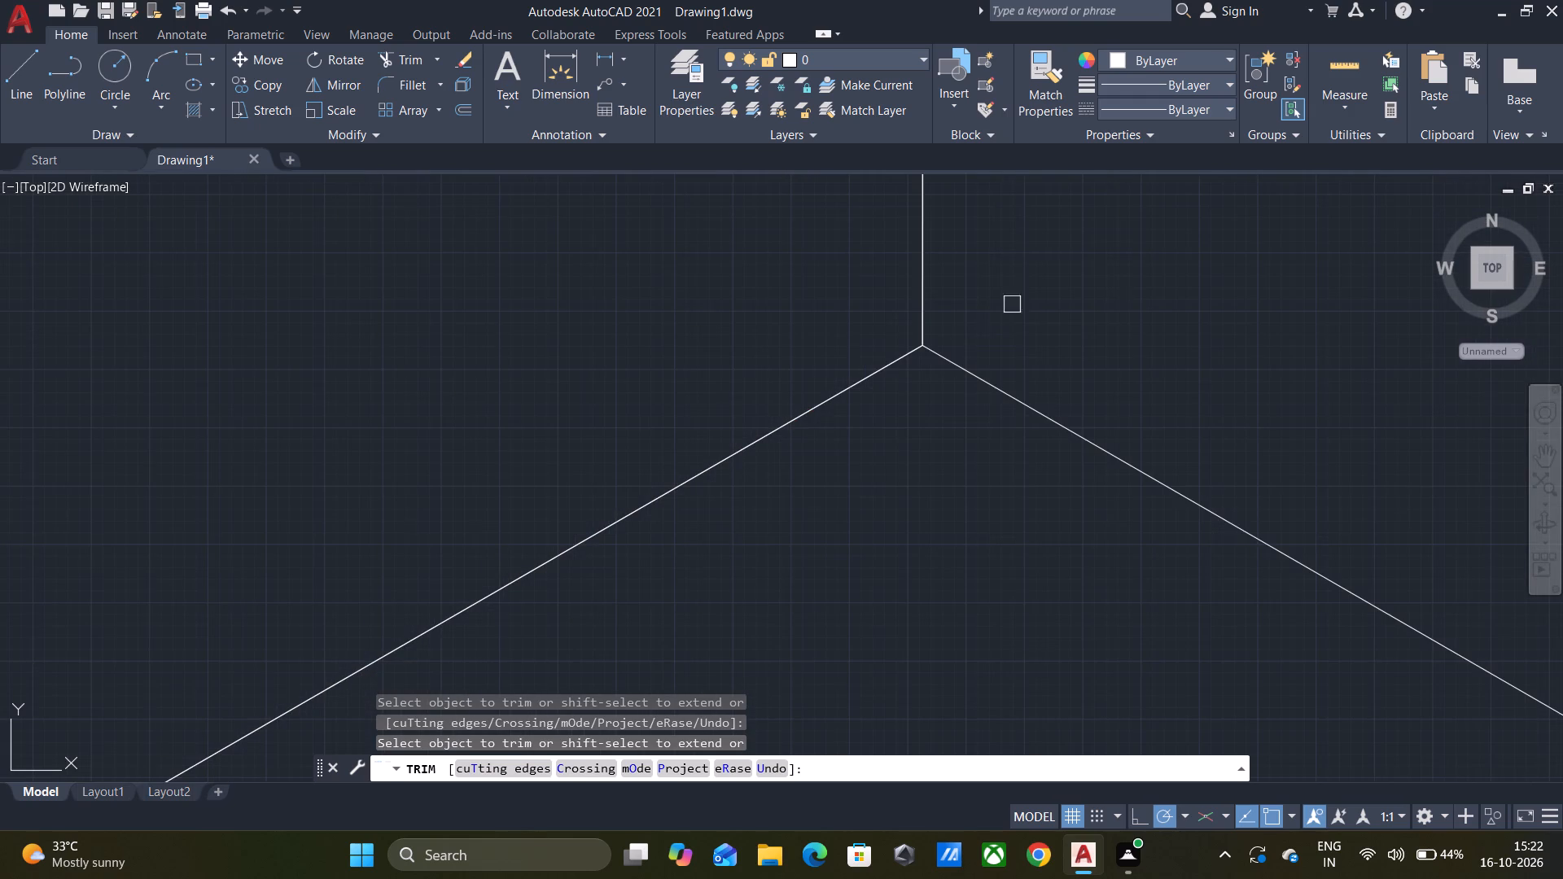
{"action": "middle_click_drag", "start_coordinate": [1031, 291], "coordinate": [1009, 418]}
{"action": "scroll", "coordinate": [922, 355], "scroll_direction": "up", "scroll_amount": 4}
{"action": "scroll", "coordinate": [742, 384], "scroll_direction": "up", "scroll_amount": 3}
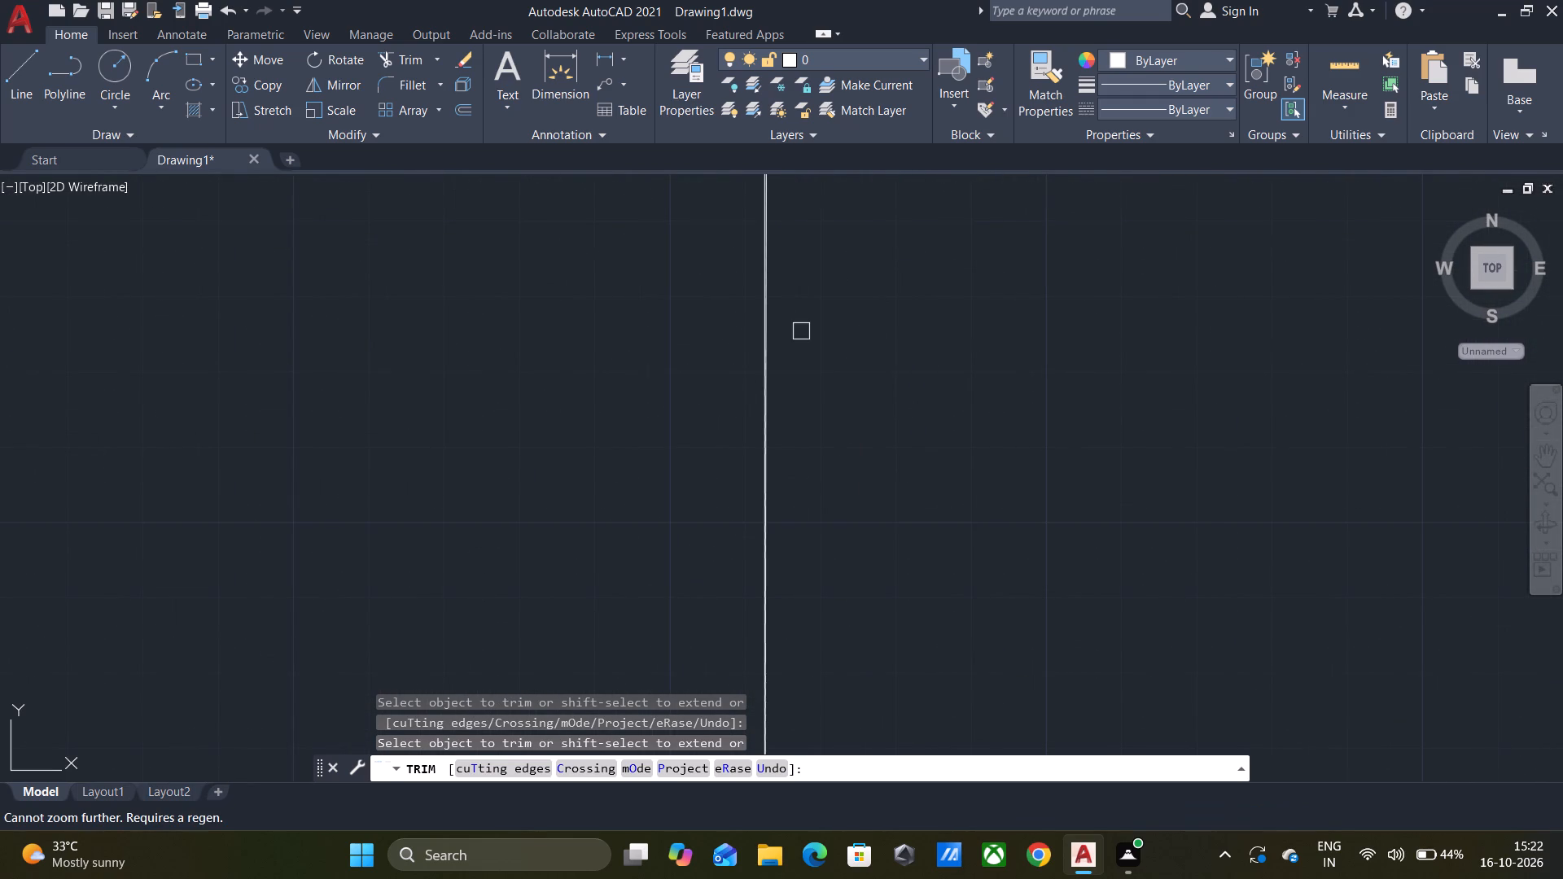
{"action": "scroll", "coordinate": [800, 330], "scroll_direction": "up", "scroll_amount": 1}
{"action": "middle_click_drag", "start_coordinate": [800, 330], "coordinate": [789, 485]}
{"action": "middle_click_drag", "start_coordinate": [805, 362], "coordinate": [779, 547]}
{"action": "middle_click_drag", "start_coordinate": [748, 329], "coordinate": [739, 531]}
{"action": "middle_click_drag", "start_coordinate": [787, 294], "coordinate": [780, 516]}
{"action": "middle_click_drag", "start_coordinate": [758, 343], "coordinate": [755, 581]}
{"action": "middle_click_drag", "start_coordinate": [747, 404], "coordinate": [751, 560]}
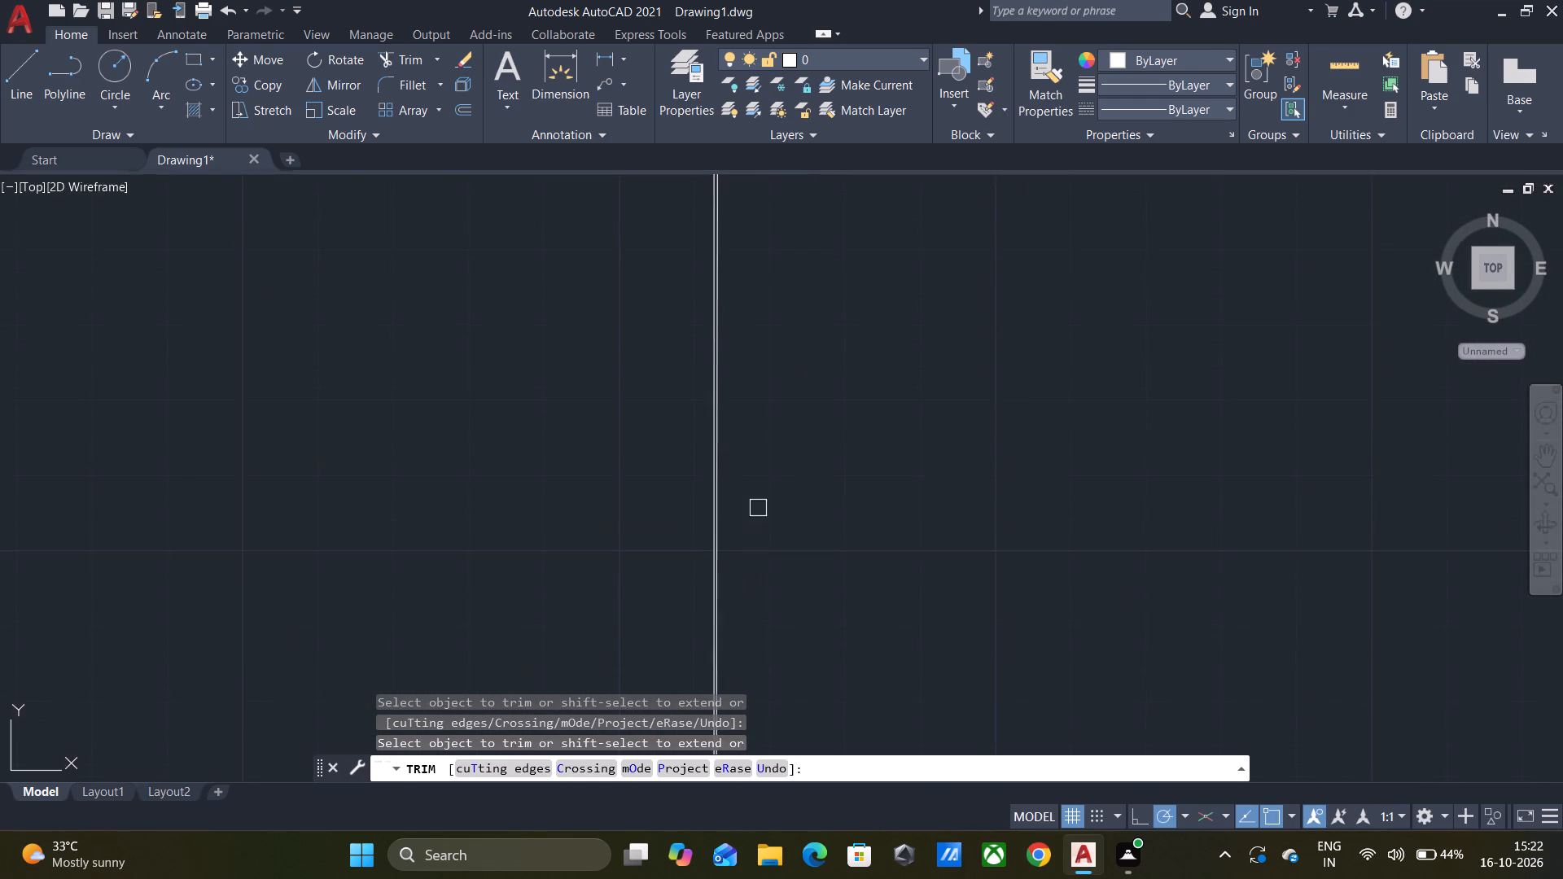
{"action": "middle_click_drag", "start_coordinate": [770, 479], "coordinate": [763, 645]}
{"action": "middle_click_drag", "start_coordinate": [795, 385], "coordinate": [784, 591]}
{"action": "middle_click_drag", "start_coordinate": [773, 376], "coordinate": [763, 563]}
{"action": "middle_click_drag", "start_coordinate": [741, 428], "coordinate": [751, 582]}
{"action": "middle_click_drag", "start_coordinate": [780, 419], "coordinate": [760, 585]}
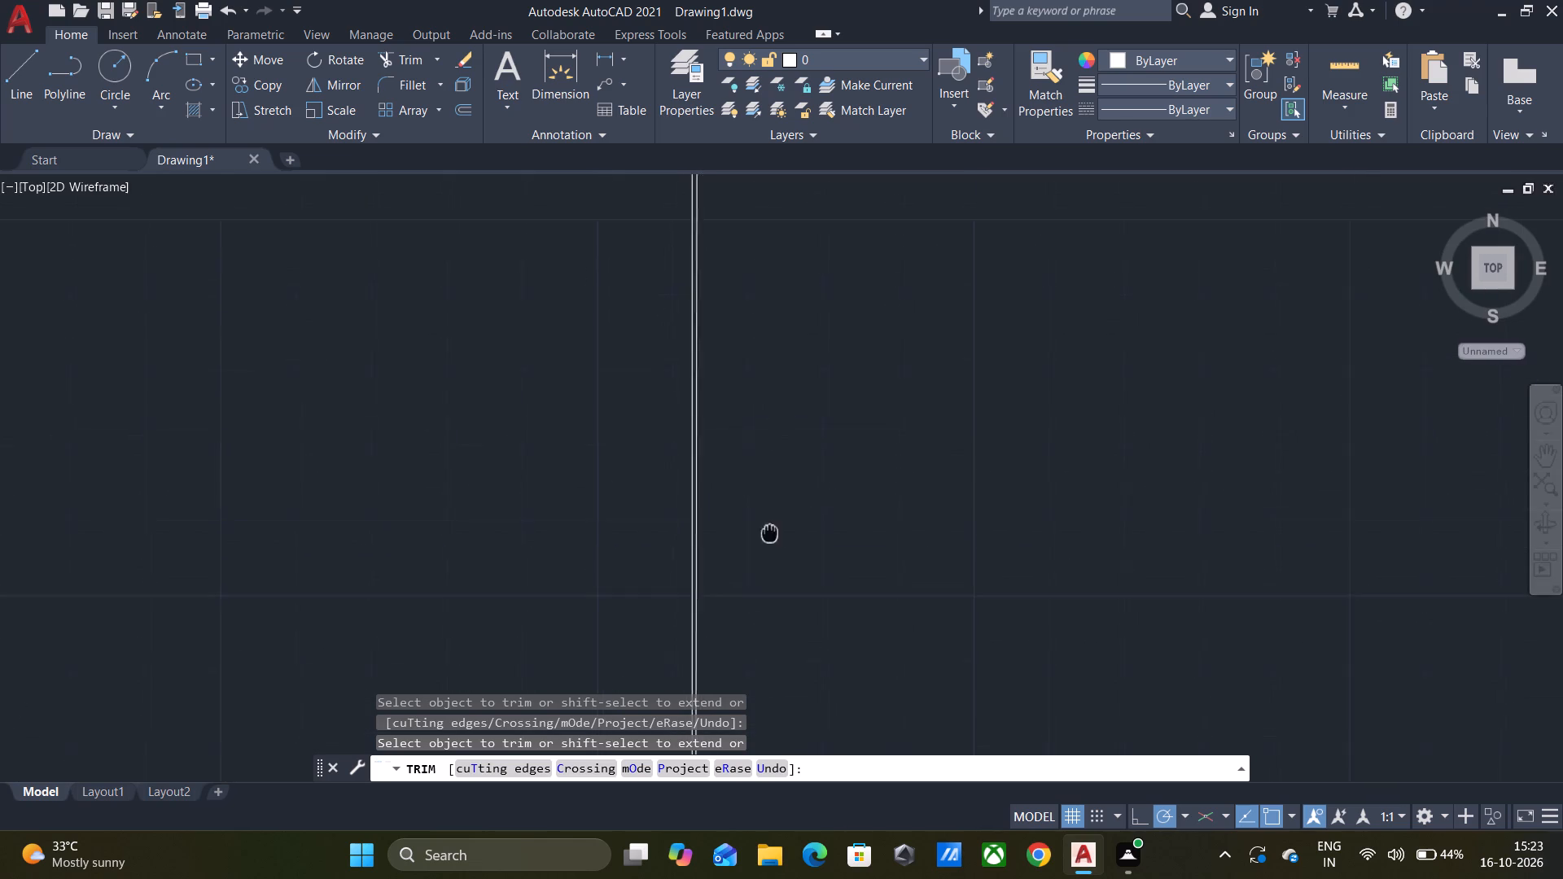
{"action": "middle_click_drag", "start_coordinate": [760, 585], "coordinate": [756, 605]}
{"action": "middle_click_drag", "start_coordinate": [751, 446], "coordinate": [729, 649]}
{"action": "middle_click_drag", "start_coordinate": [738, 468], "coordinate": [739, 641]}
{"action": "middle_click_drag", "start_coordinate": [820, 403], "coordinate": [840, 612]}
{"action": "scroll", "coordinate": [876, 444], "scroll_direction": "down", "scroll_amount": 1}
{"action": "middle_click_drag", "start_coordinate": [876, 468], "coordinate": [882, 564]}
{"action": "scroll", "coordinate": [878, 478], "scroll_direction": "down", "scroll_amount": 2}
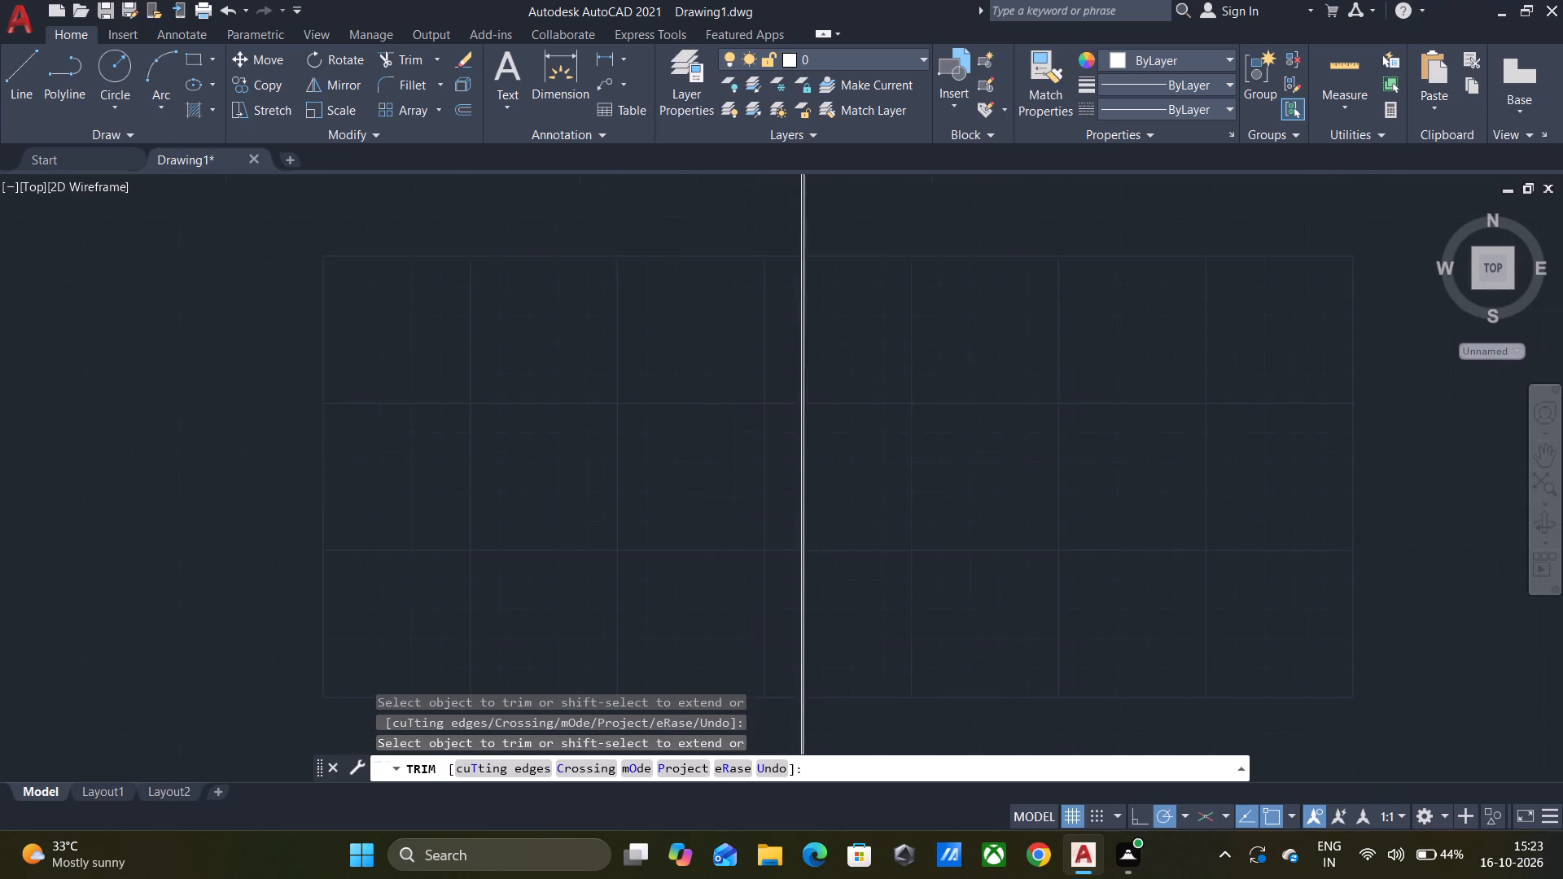
{"action": "scroll", "coordinate": [878, 478], "scroll_direction": "down", "scroll_amount": 7}
{"action": "scroll", "coordinate": [952, 388], "scroll_direction": "down", "scroll_amount": 5}
{"action": "middle_click_drag", "start_coordinate": [1004, 333], "coordinate": [922, 494]}
{"action": "scroll", "coordinate": [928, 493], "scroll_direction": "down", "scroll_amount": 1}
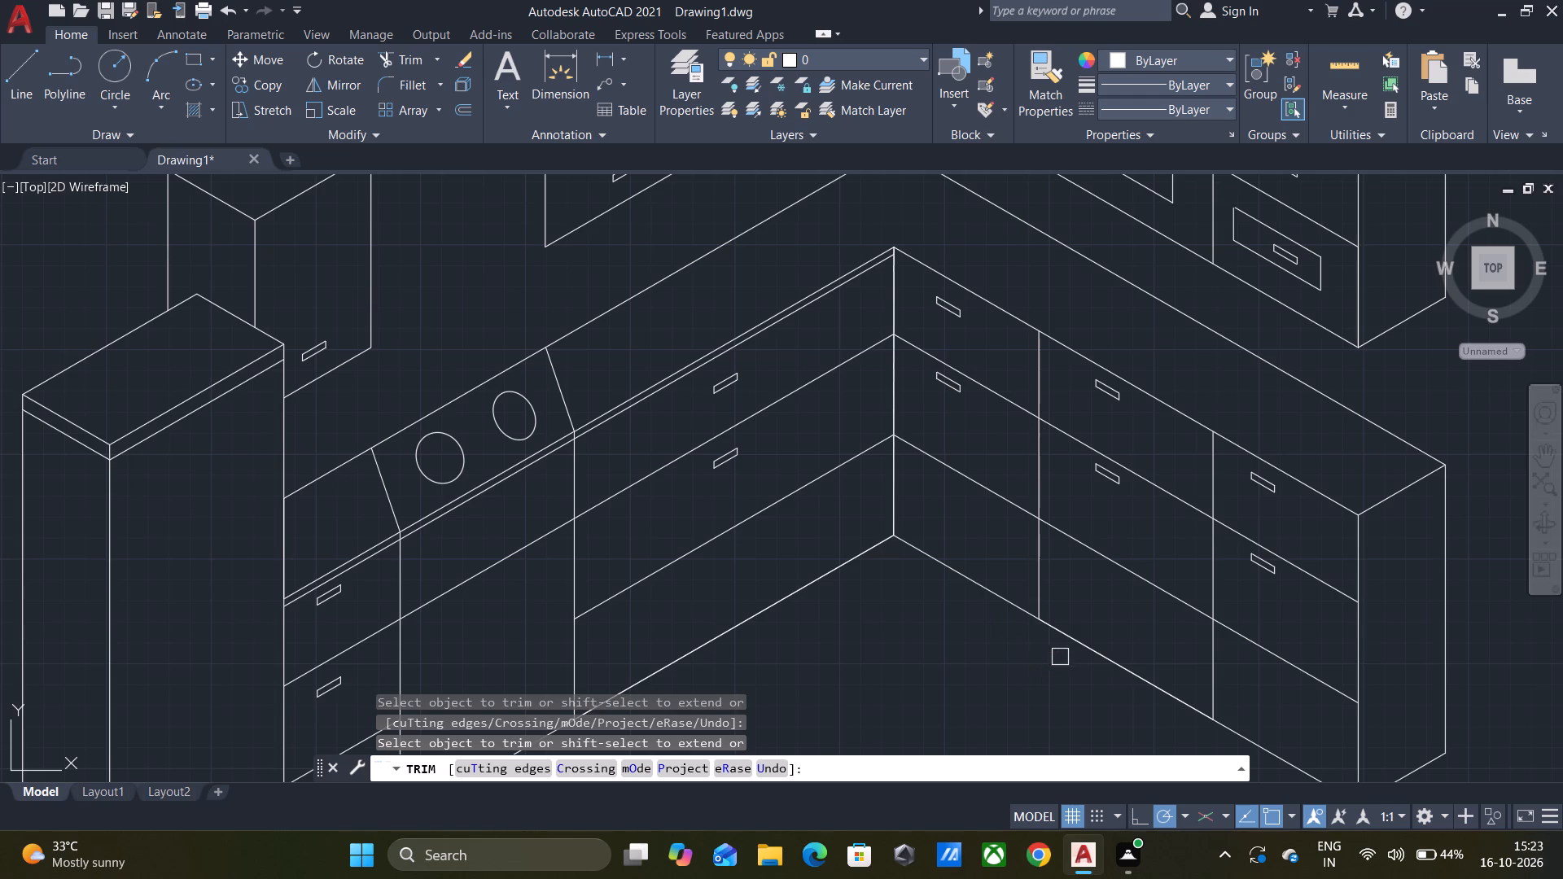
Trim away the duplicate vertical line beside the inner corner edge of the base cabinets.
{"action": "scroll", "coordinate": [893, 286], "scroll_direction": "up", "scroll_amount": 2}
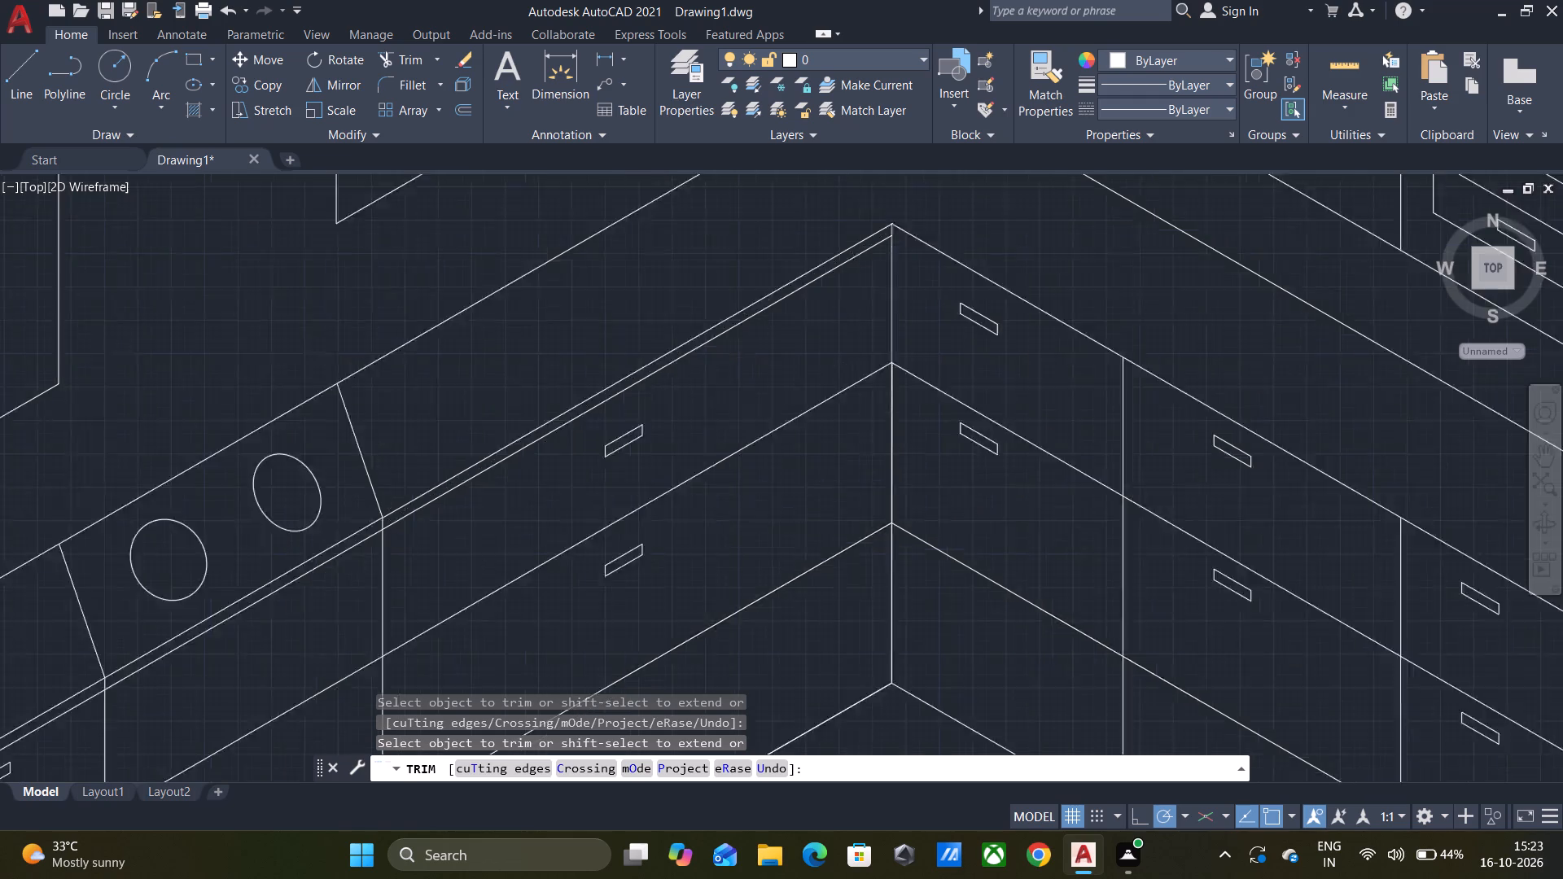
{"action": "scroll", "coordinate": [893, 286], "scroll_direction": "up", "scroll_amount": 2}
{"action": "left_click", "coordinate": [884, 275]}
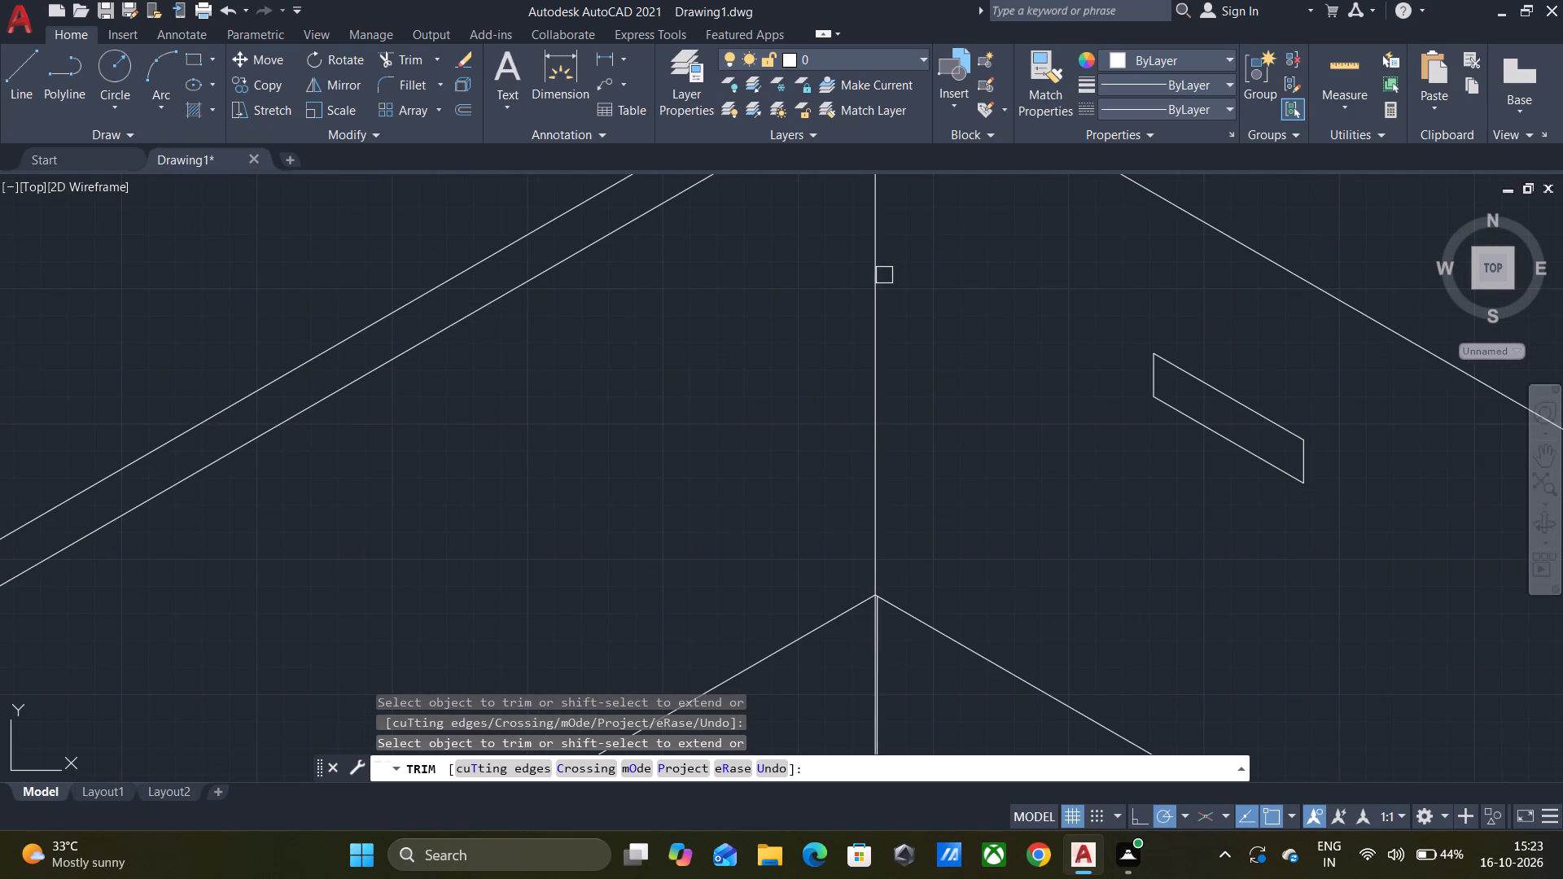
{"action": "left_click", "coordinate": [888, 638]}
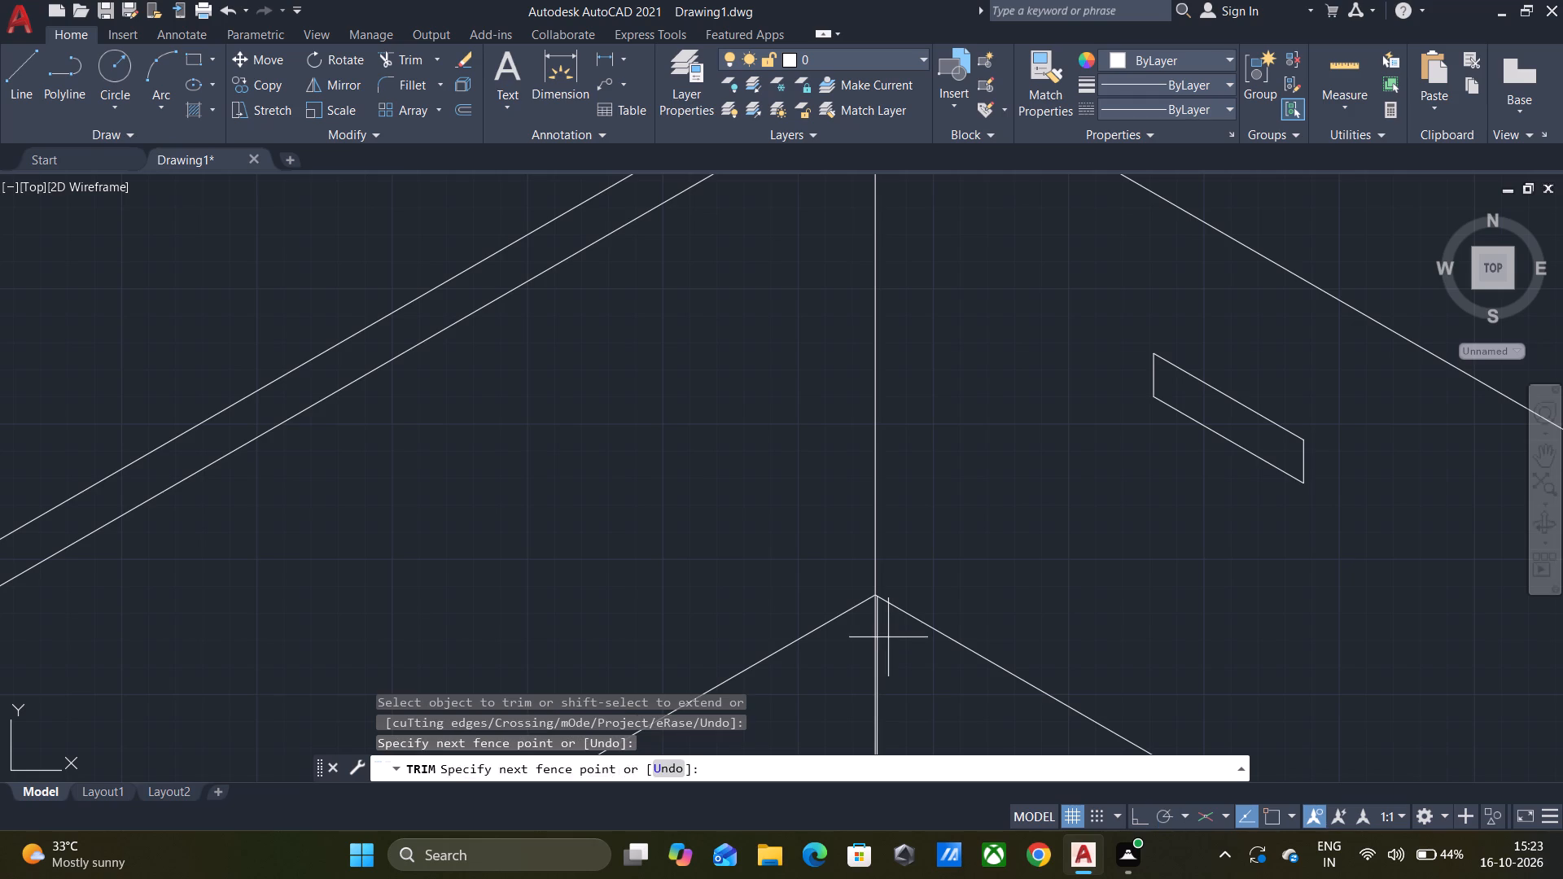
{"action": "scroll", "coordinate": [880, 634], "scroll_direction": "up", "scroll_amount": 3}
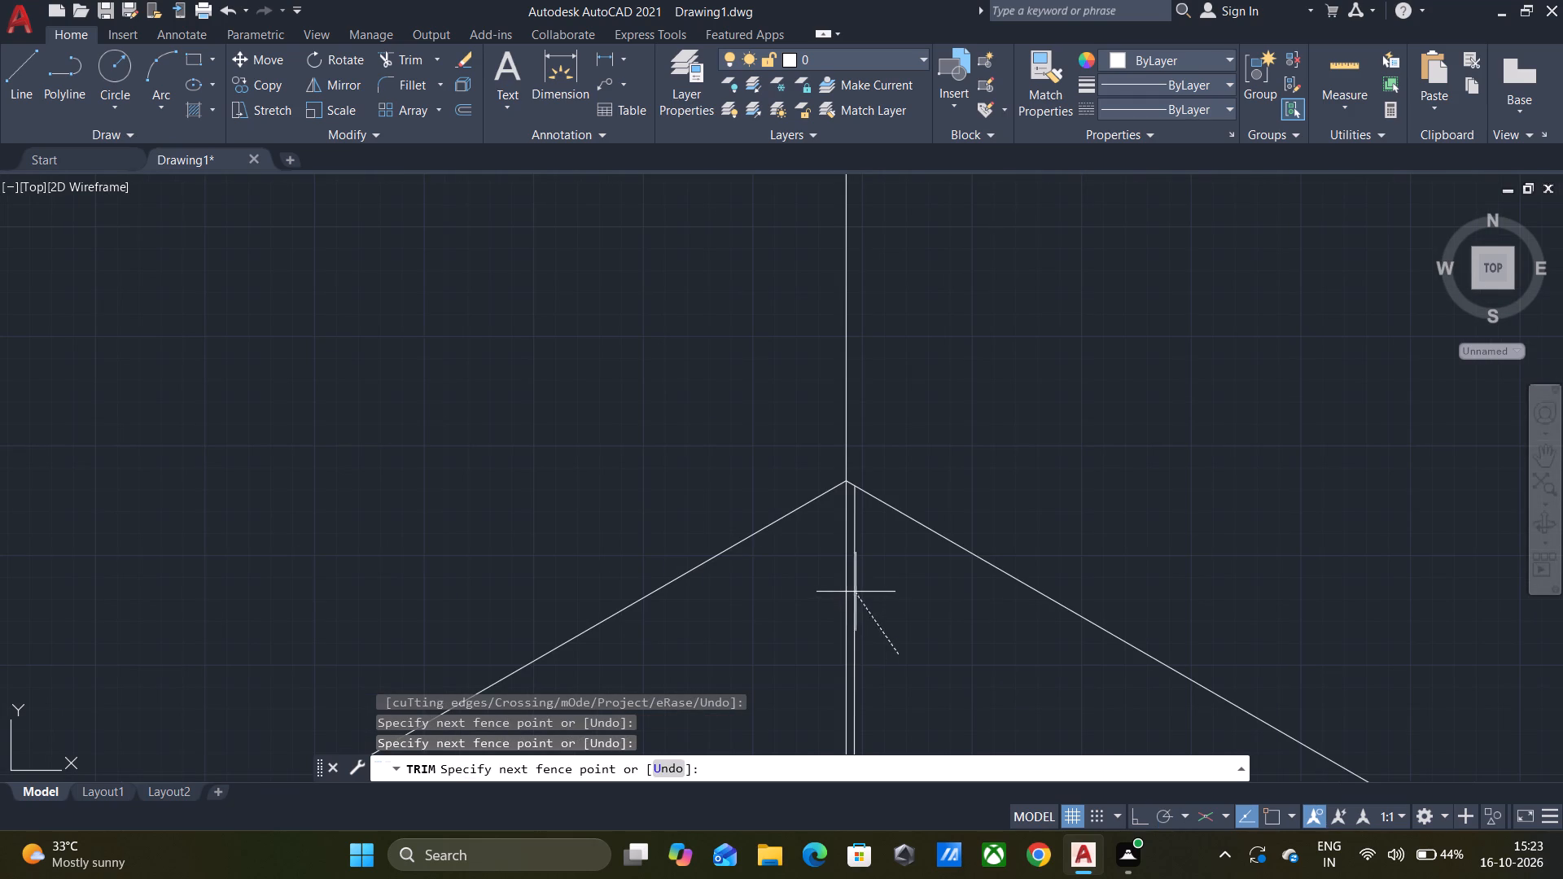
{"action": "left_click", "coordinate": [852, 587]}
{"action": "scroll", "coordinate": [851, 586], "scroll_direction": "down", "scroll_amount": 4}
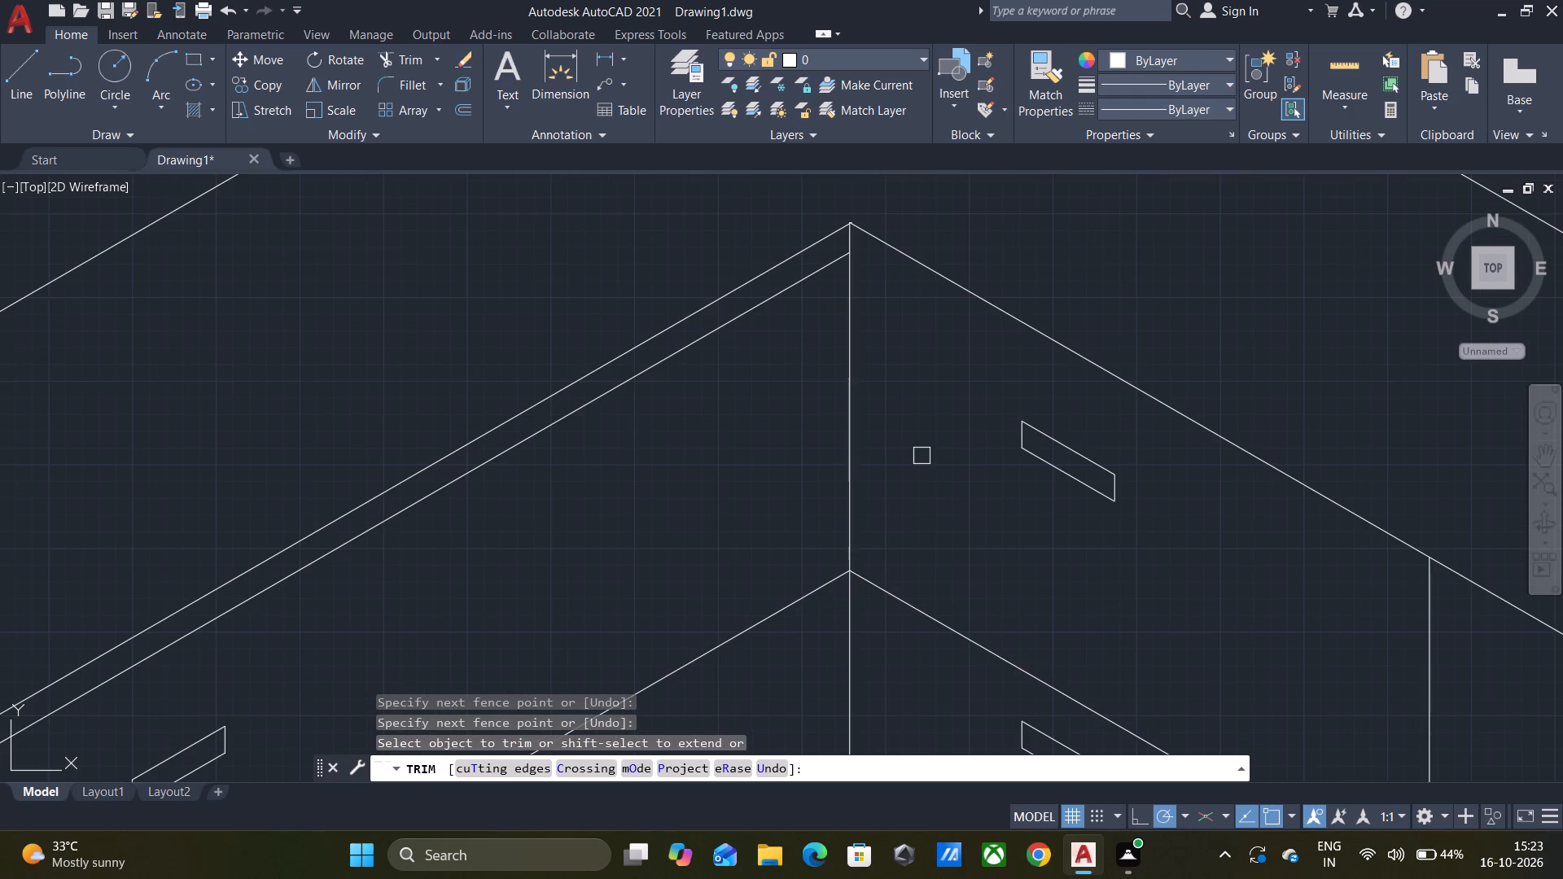
{"action": "key", "text": "Escape"}
Trim the crossing ends of the two worktop front edges and the vertical line's overhang at the inner corner's apex.
{"action": "scroll", "coordinate": [856, 203], "scroll_direction": "up", "scroll_amount": 3}
{"action": "scroll", "coordinate": [821, 285], "scroll_direction": "up", "scroll_amount": 2}
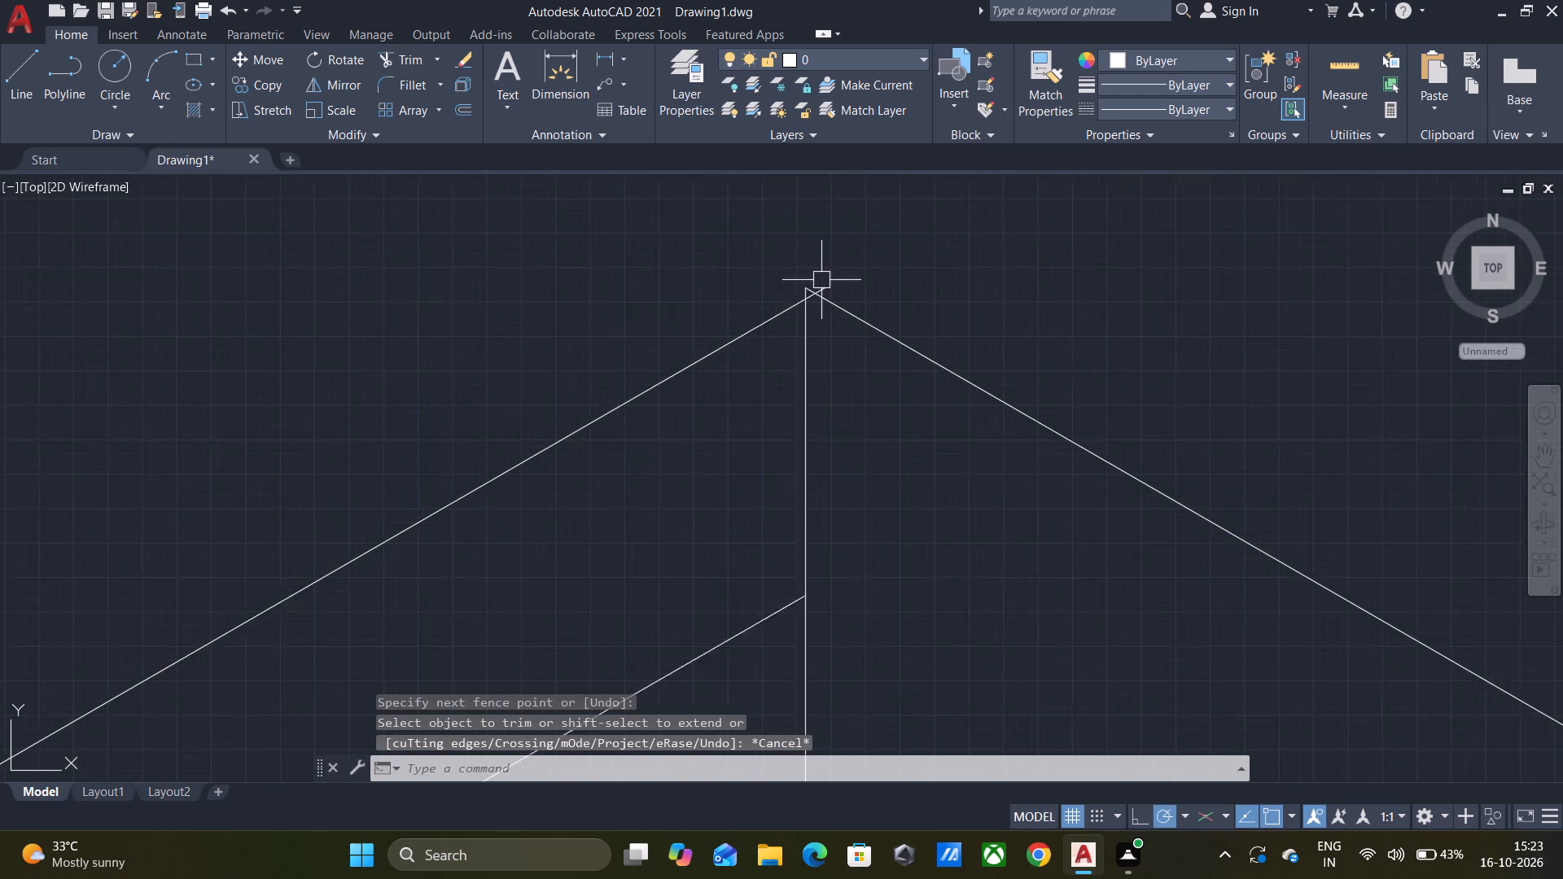
{"action": "scroll", "coordinate": [821, 279], "scroll_direction": "up", "scroll_amount": 4}
{"action": "key", "text": "space"}
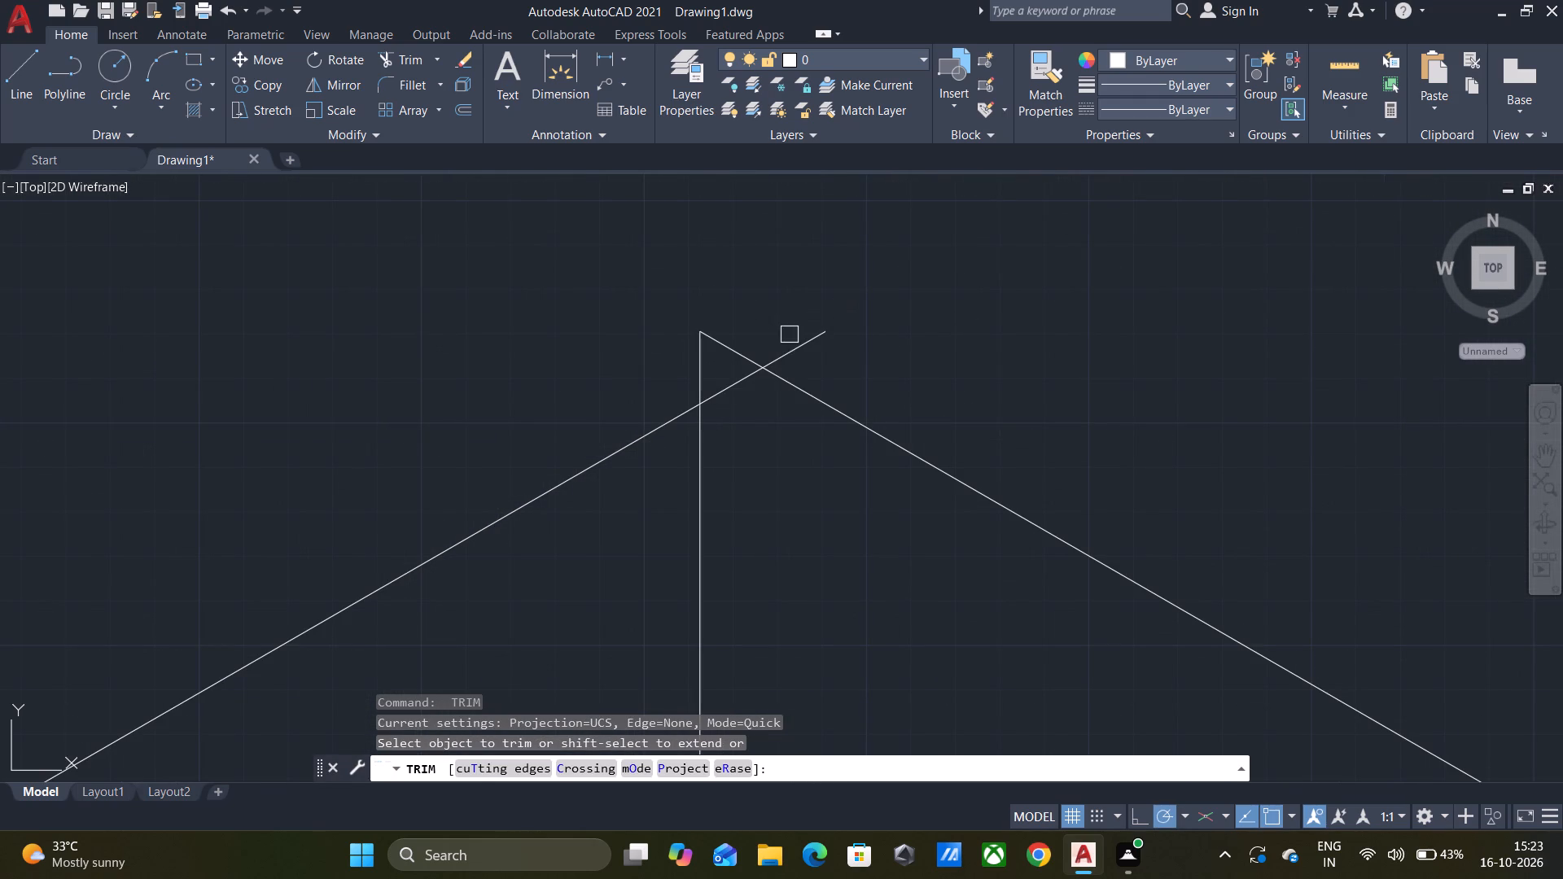
{"action": "left_click", "coordinate": [807, 348]}
{"action": "left_click", "coordinate": [734, 342]}
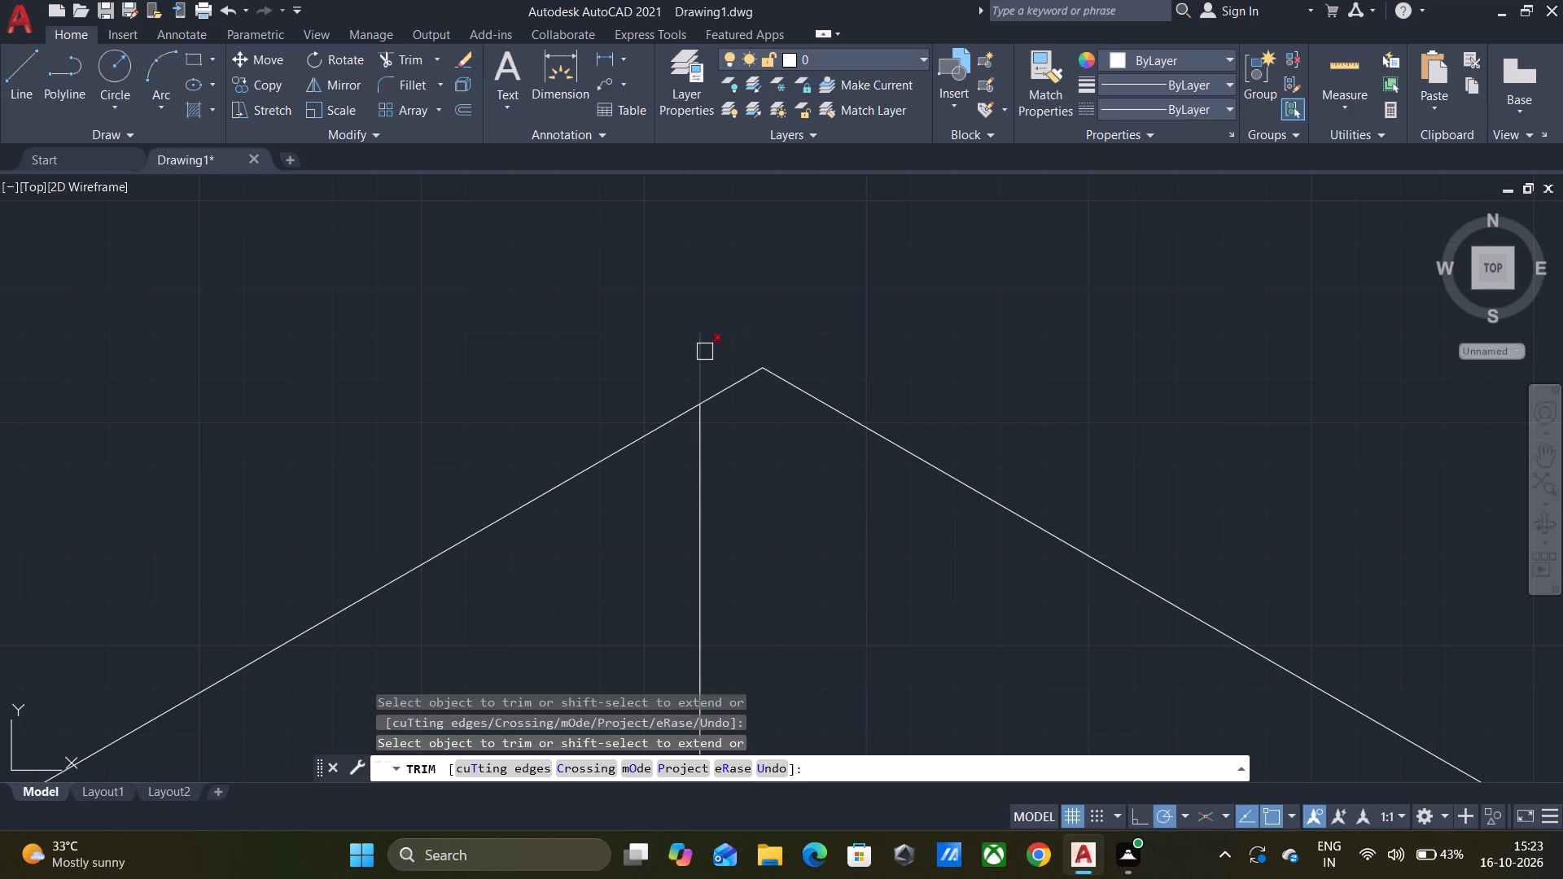
{"action": "left_click", "coordinate": [704, 352]}
{"action": "scroll", "coordinate": [736, 334], "scroll_direction": "down", "scroll_amount": 4}
{"action": "scroll", "coordinate": [873, 326], "scroll_direction": "down", "scroll_amount": 2}
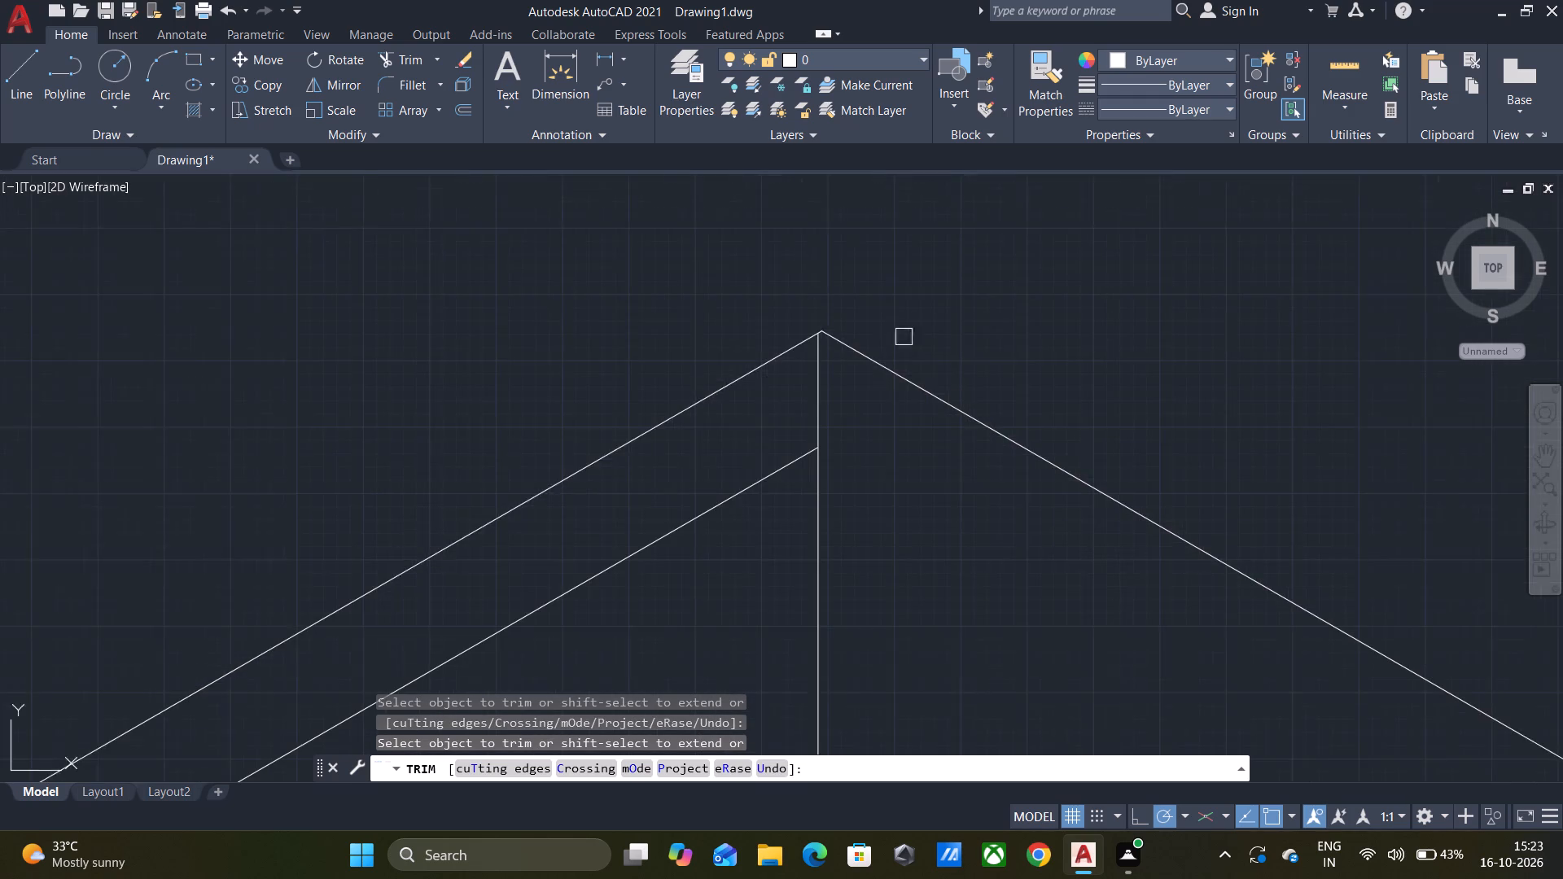
{"action": "scroll", "coordinate": [982, 358], "scroll_direction": "down", "scroll_amount": 2}
{"action": "scroll", "coordinate": [1110, 540], "scroll_direction": "down", "scroll_amount": 3}
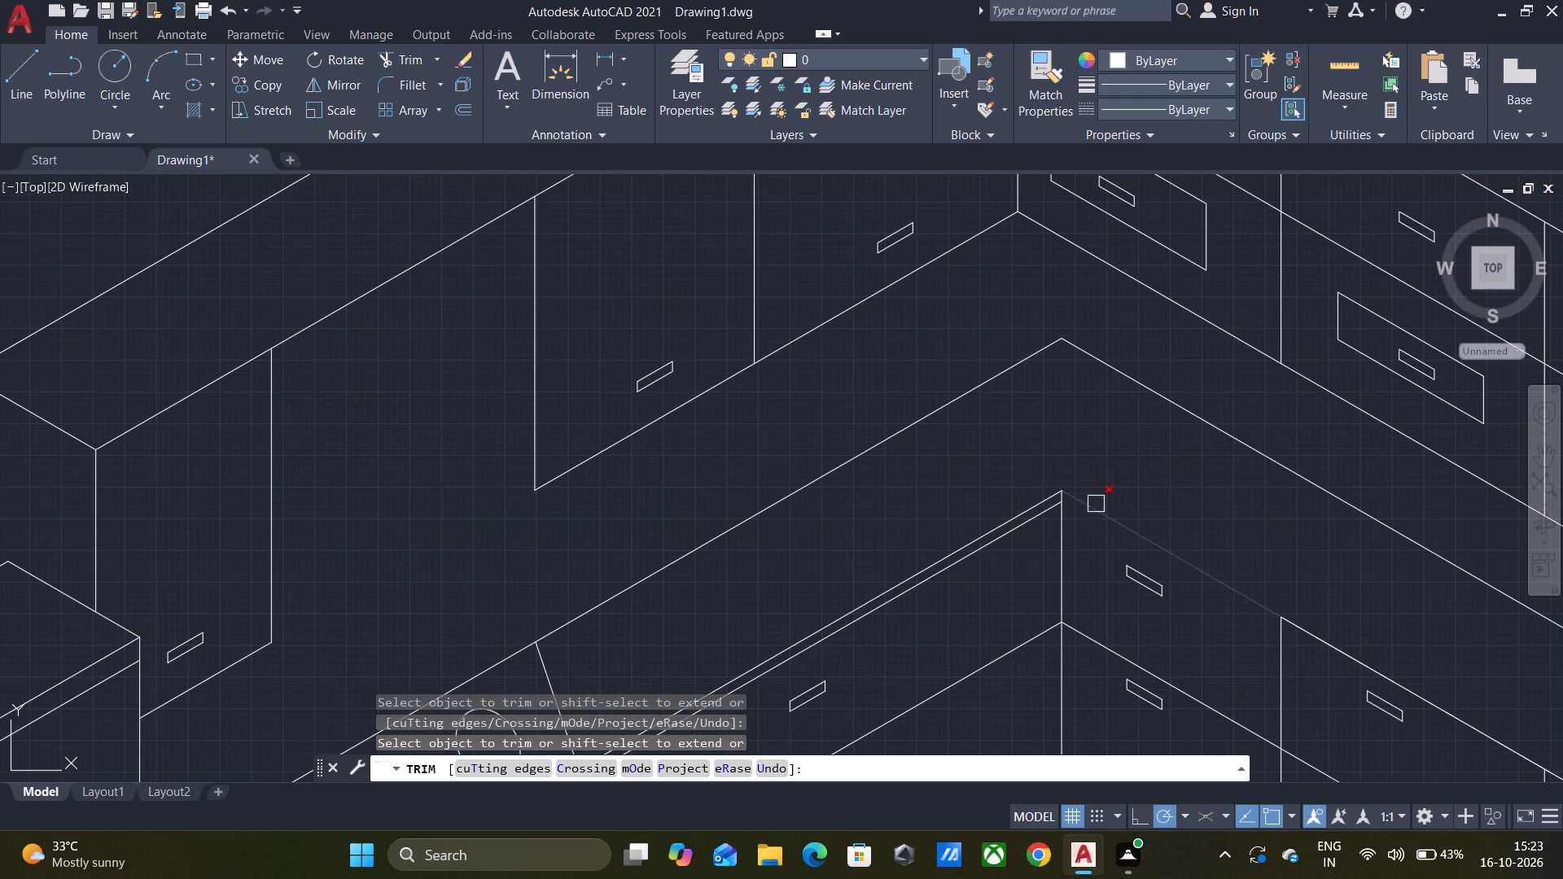
{"action": "middle_click_drag", "start_coordinate": [1125, 419], "coordinate": [1022, 258]}
{"action": "scroll", "coordinate": [1022, 263], "scroll_direction": "down", "scroll_amount": 2}
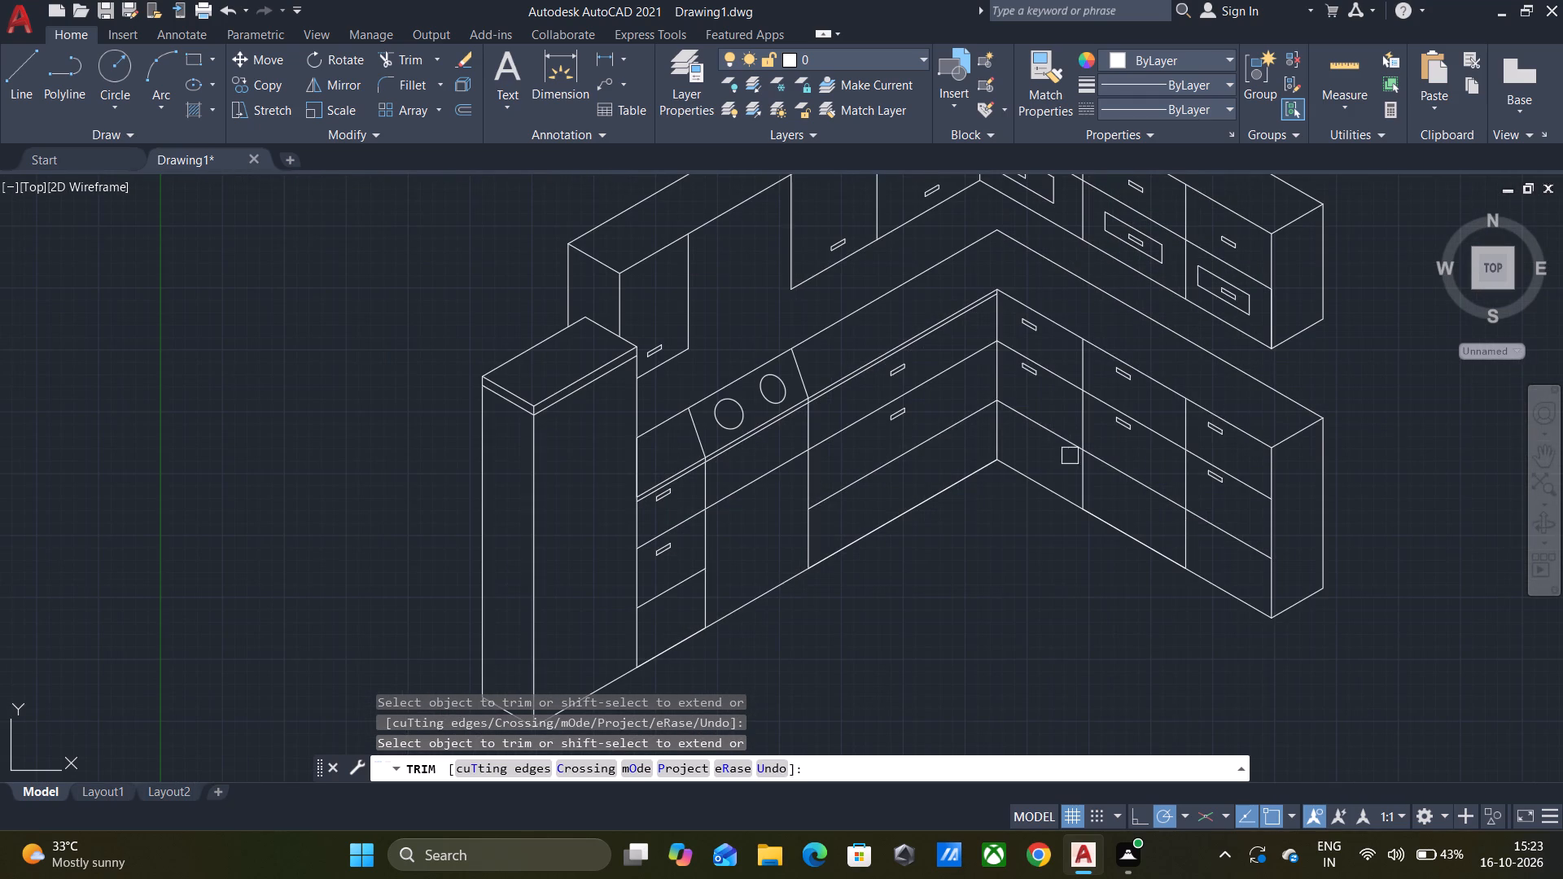
{"action": "key", "text": "Escape"}
Draw a worktop thickness line about 1721 mm long at 330° from the inner corner to just past the far base cabinet's front corner.
{"action": "key", "text": "l"}
{"action": "key", "text": "Return"}
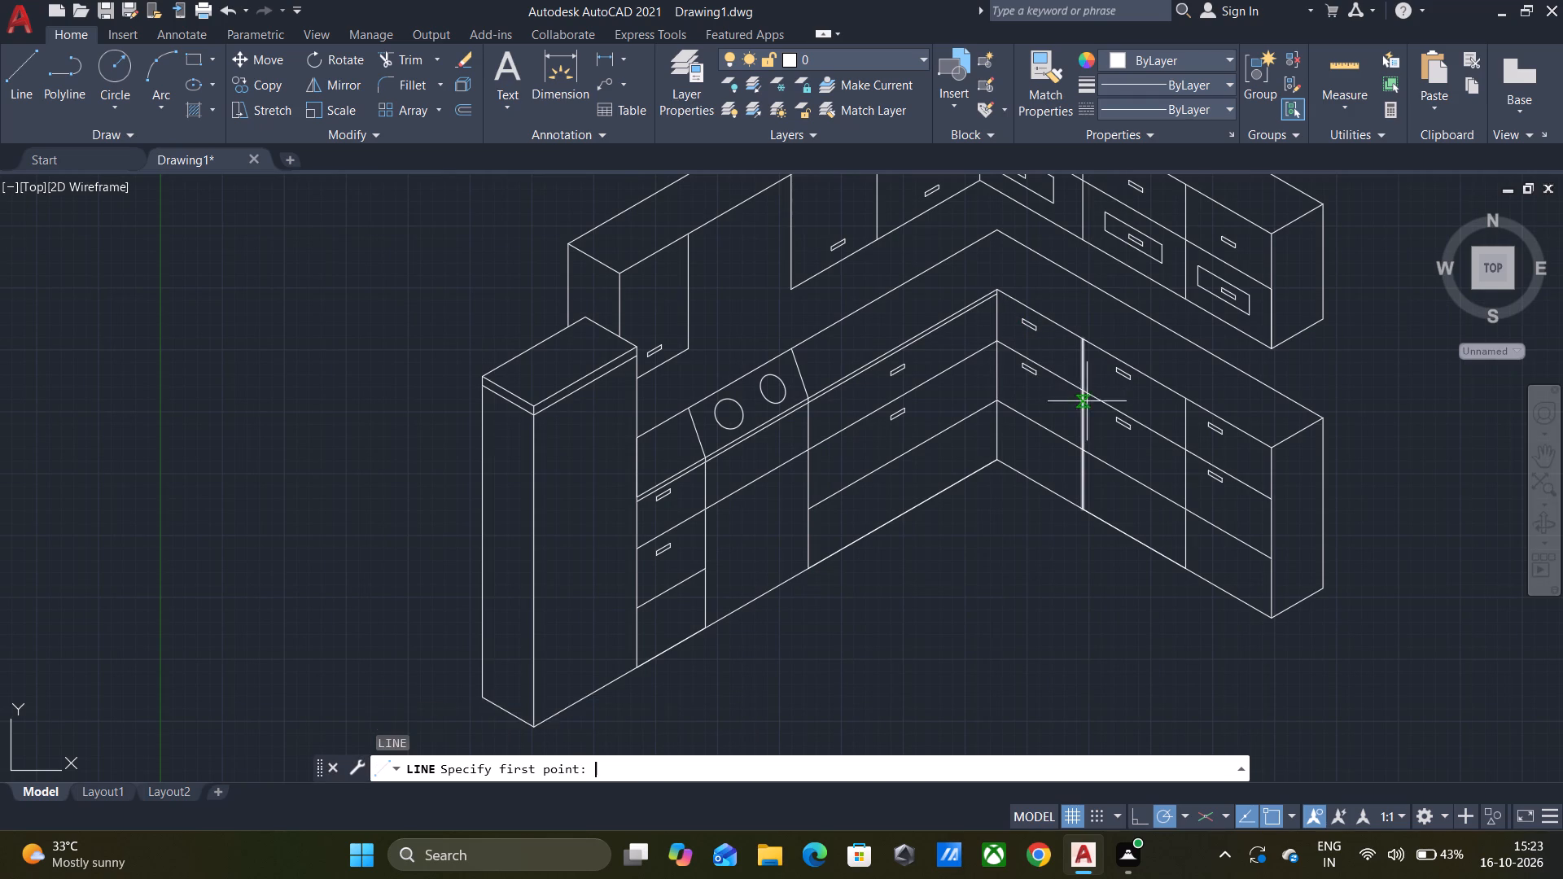
{"action": "scroll", "coordinate": [1049, 342], "scroll_direction": "up", "scroll_amount": 4}
{"action": "middle_click_drag", "start_coordinate": [1028, 319], "coordinate": [1049, 639]}
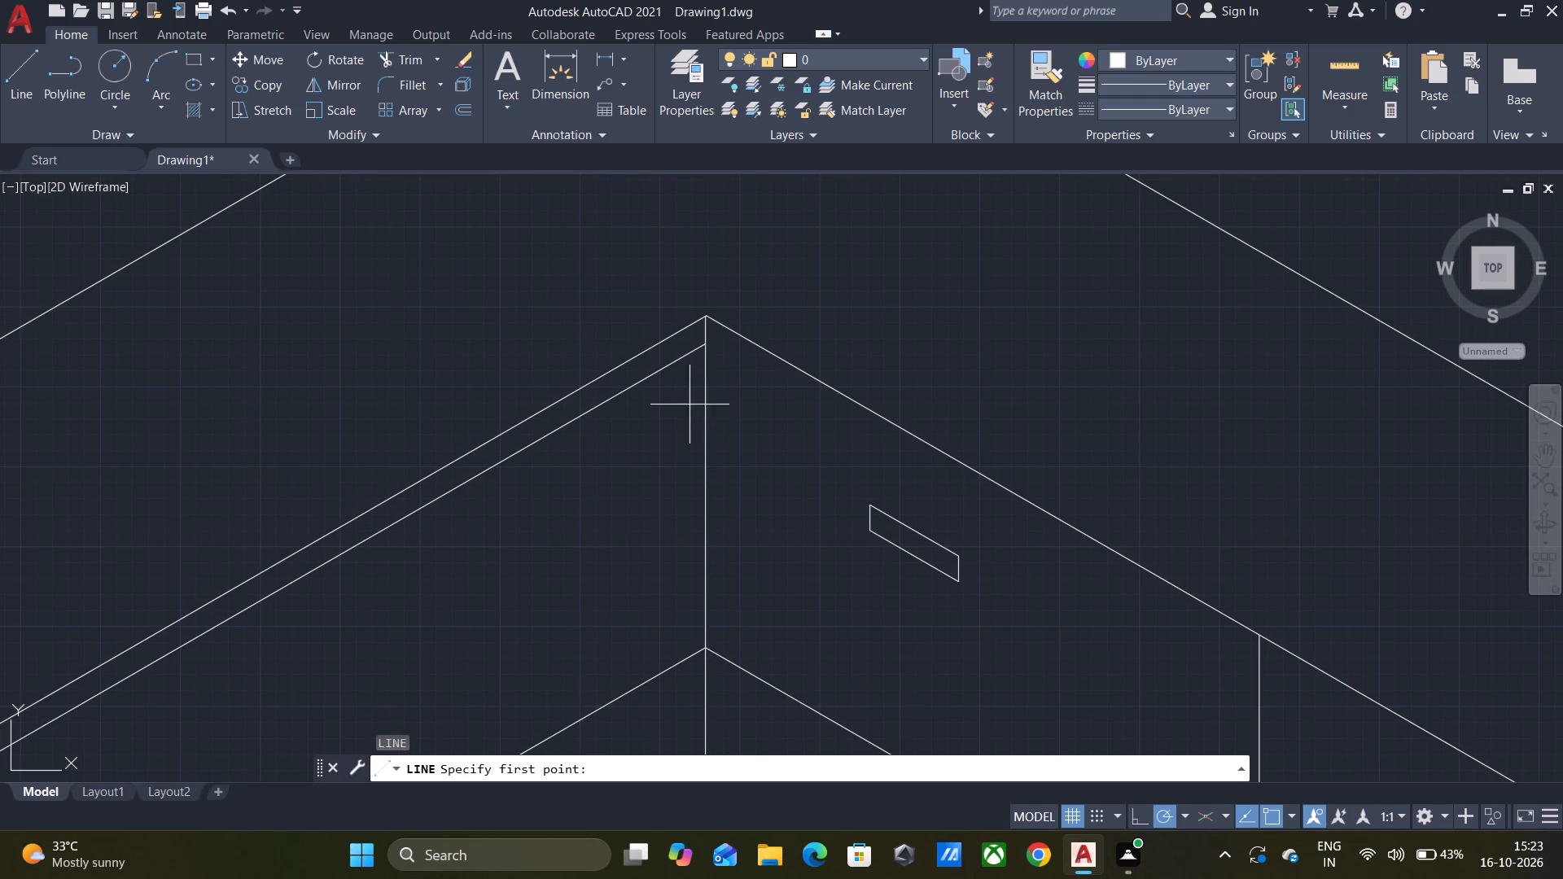
{"action": "left_click", "coordinate": [709, 343]}
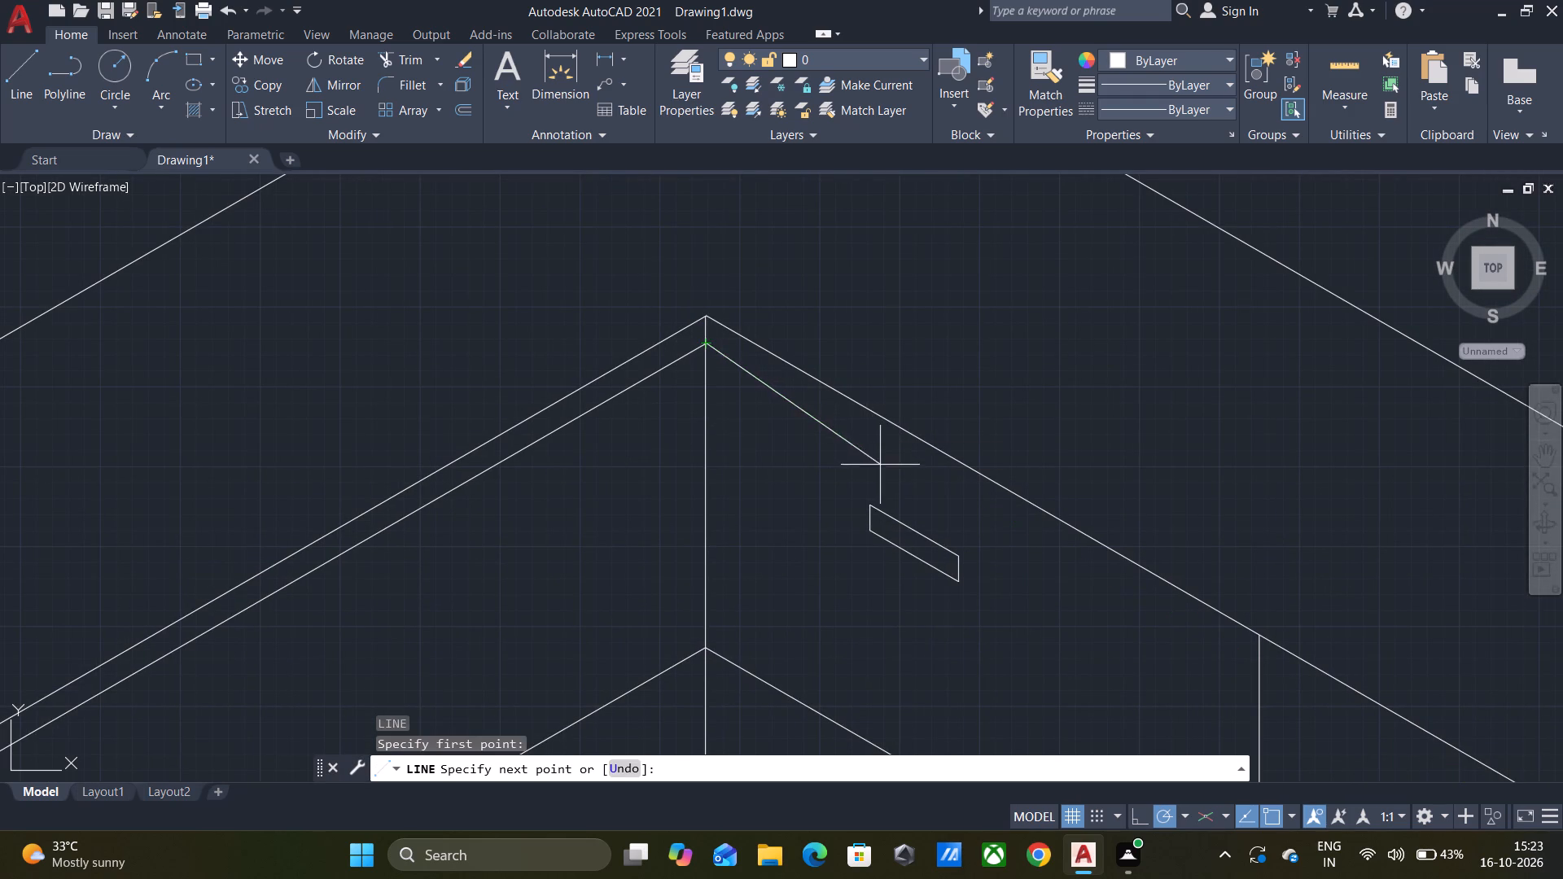
{"action": "middle_click_drag", "start_coordinate": [882, 465], "coordinate": [633, 295]}
{"action": "scroll", "coordinate": [633, 294], "scroll_direction": "down", "scroll_amount": 4}
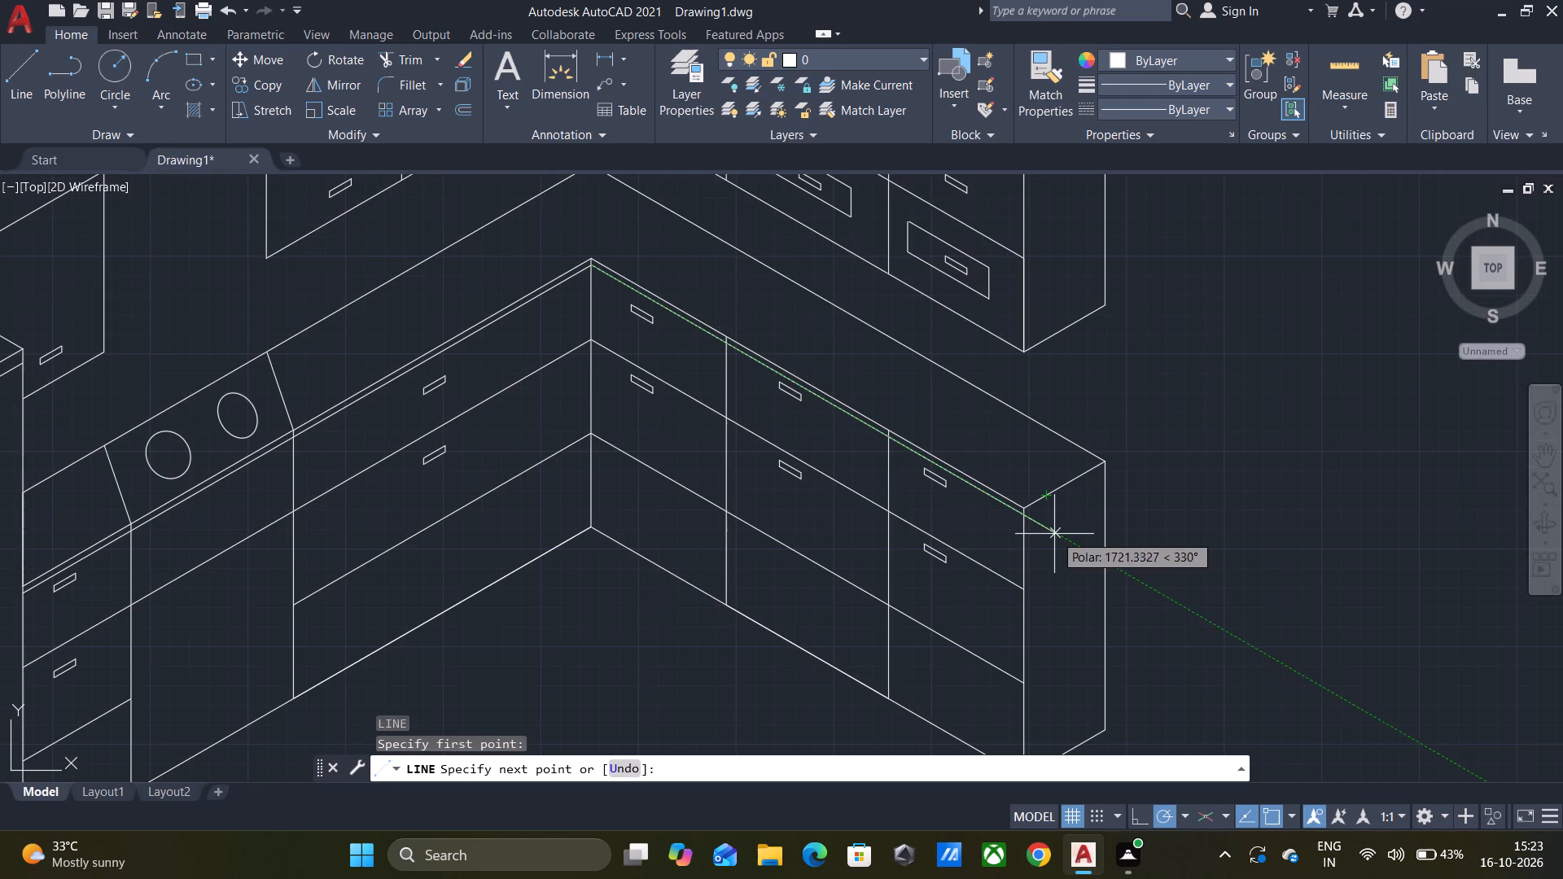
{"action": "left_click", "coordinate": [1054, 534]}
{"action": "key", "text": "Escape"}
Trim the new thickness line's overhanging end back to the far base cabinet's vertical corner edge.
{"action": "type", "text": "TR"}
{"action": "key", "text": "Return"}
{"action": "key", "text": "Return"}
{"action": "left_click", "coordinate": [1052, 528]}
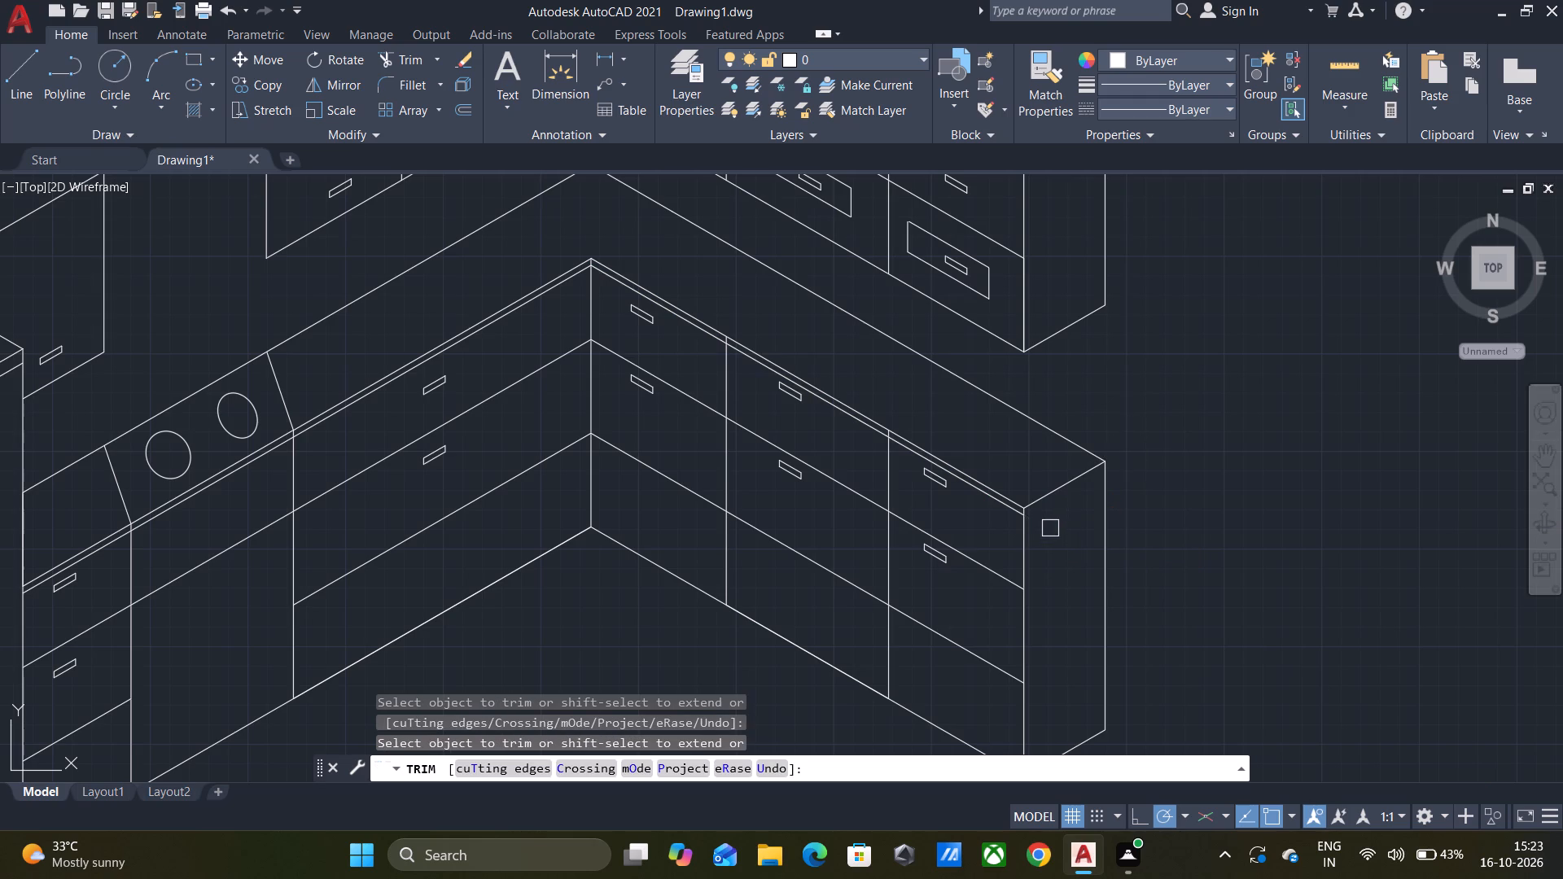
{"action": "scroll", "coordinate": [1047, 529], "scroll_direction": "down", "scroll_amount": 3}
{"action": "scroll", "coordinate": [1145, 523], "scroll_direction": "up", "scroll_amount": 2}
{"action": "middle_click_drag", "start_coordinate": [1149, 515], "coordinate": [1237, 484]}
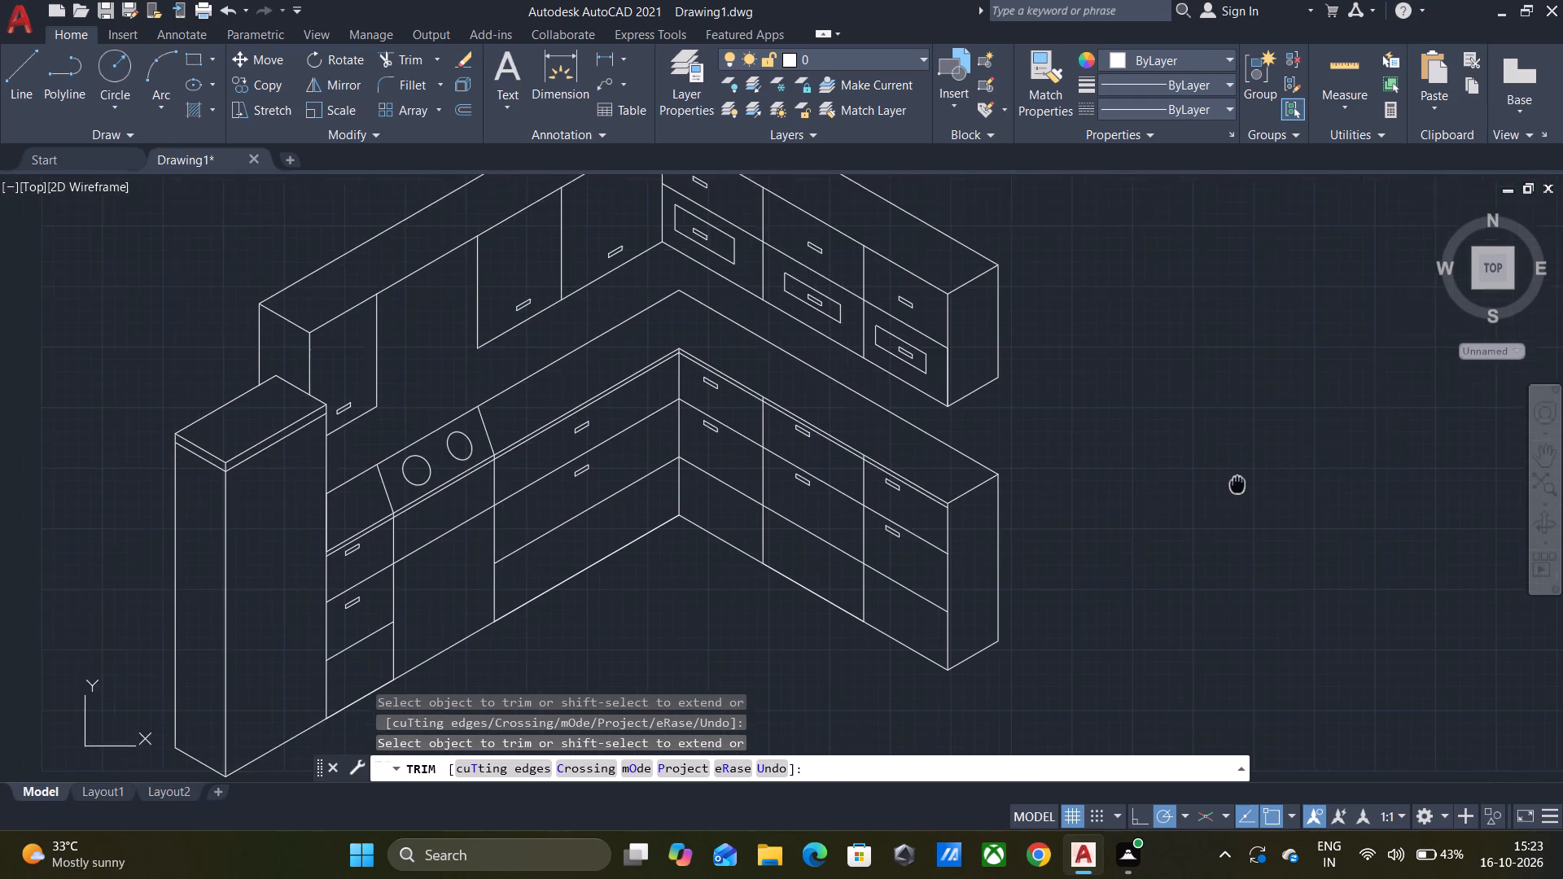
{"action": "middle_click_drag", "start_coordinate": [1237, 484], "coordinate": [1238, 483]}
{"action": "scroll", "coordinate": [1241, 482], "scroll_direction": "down", "scroll_amount": 1}
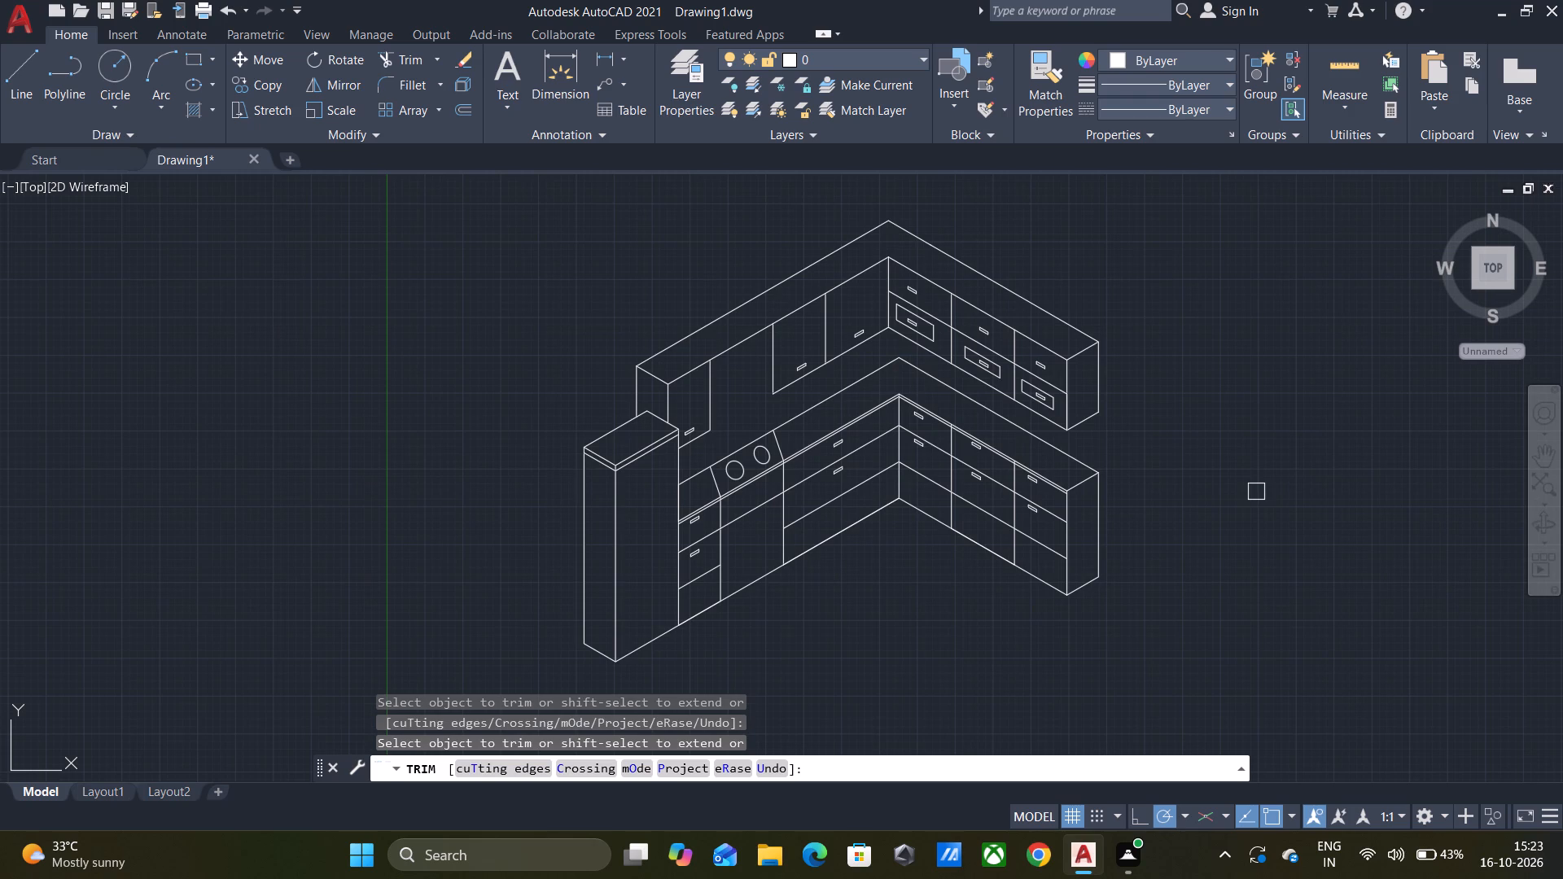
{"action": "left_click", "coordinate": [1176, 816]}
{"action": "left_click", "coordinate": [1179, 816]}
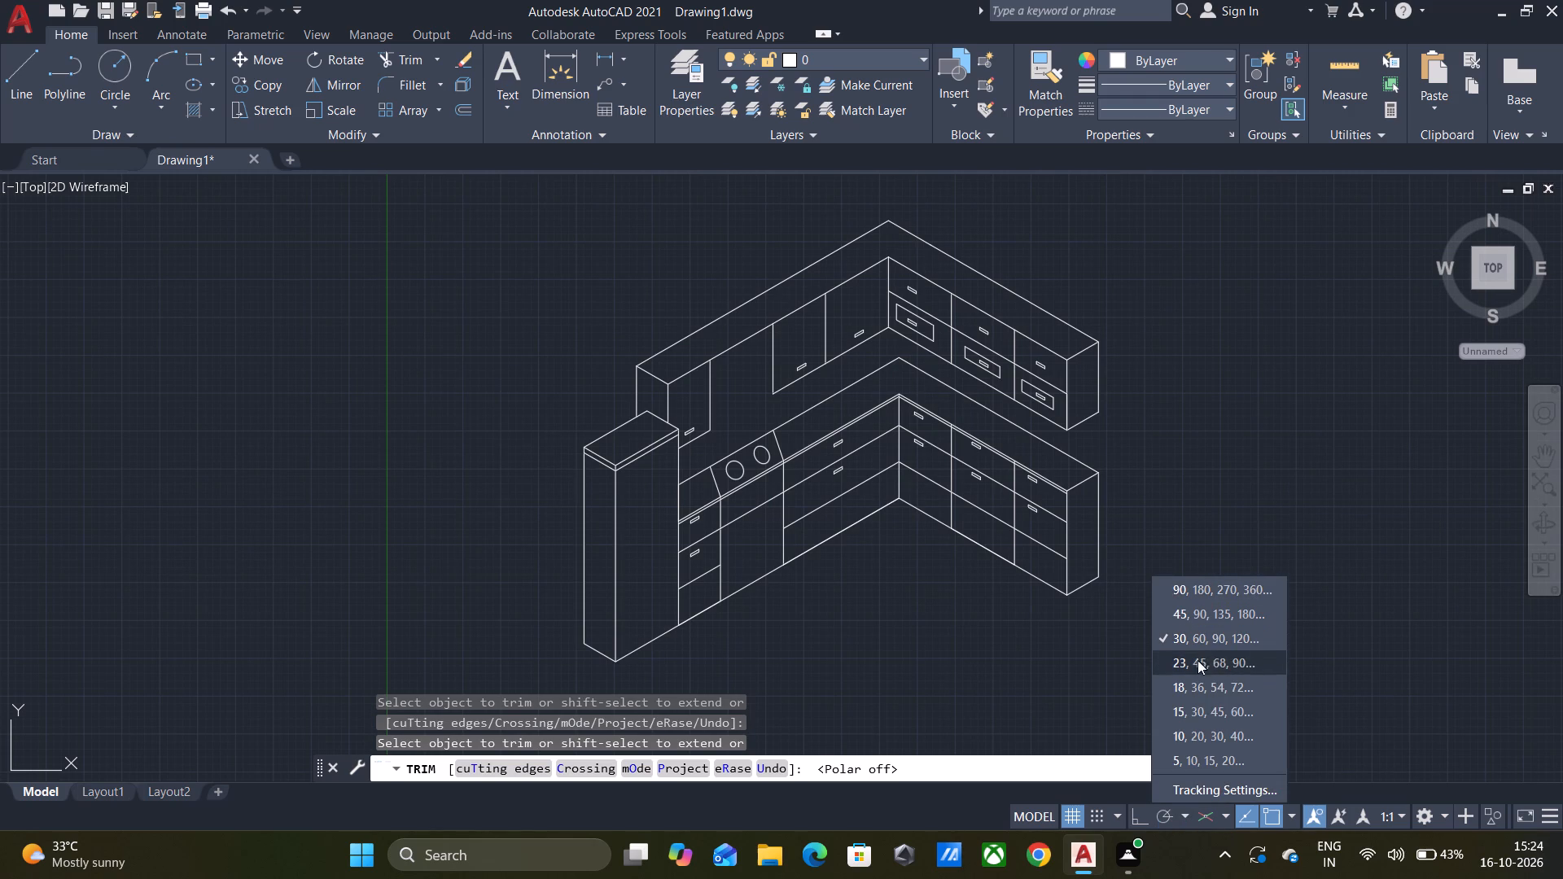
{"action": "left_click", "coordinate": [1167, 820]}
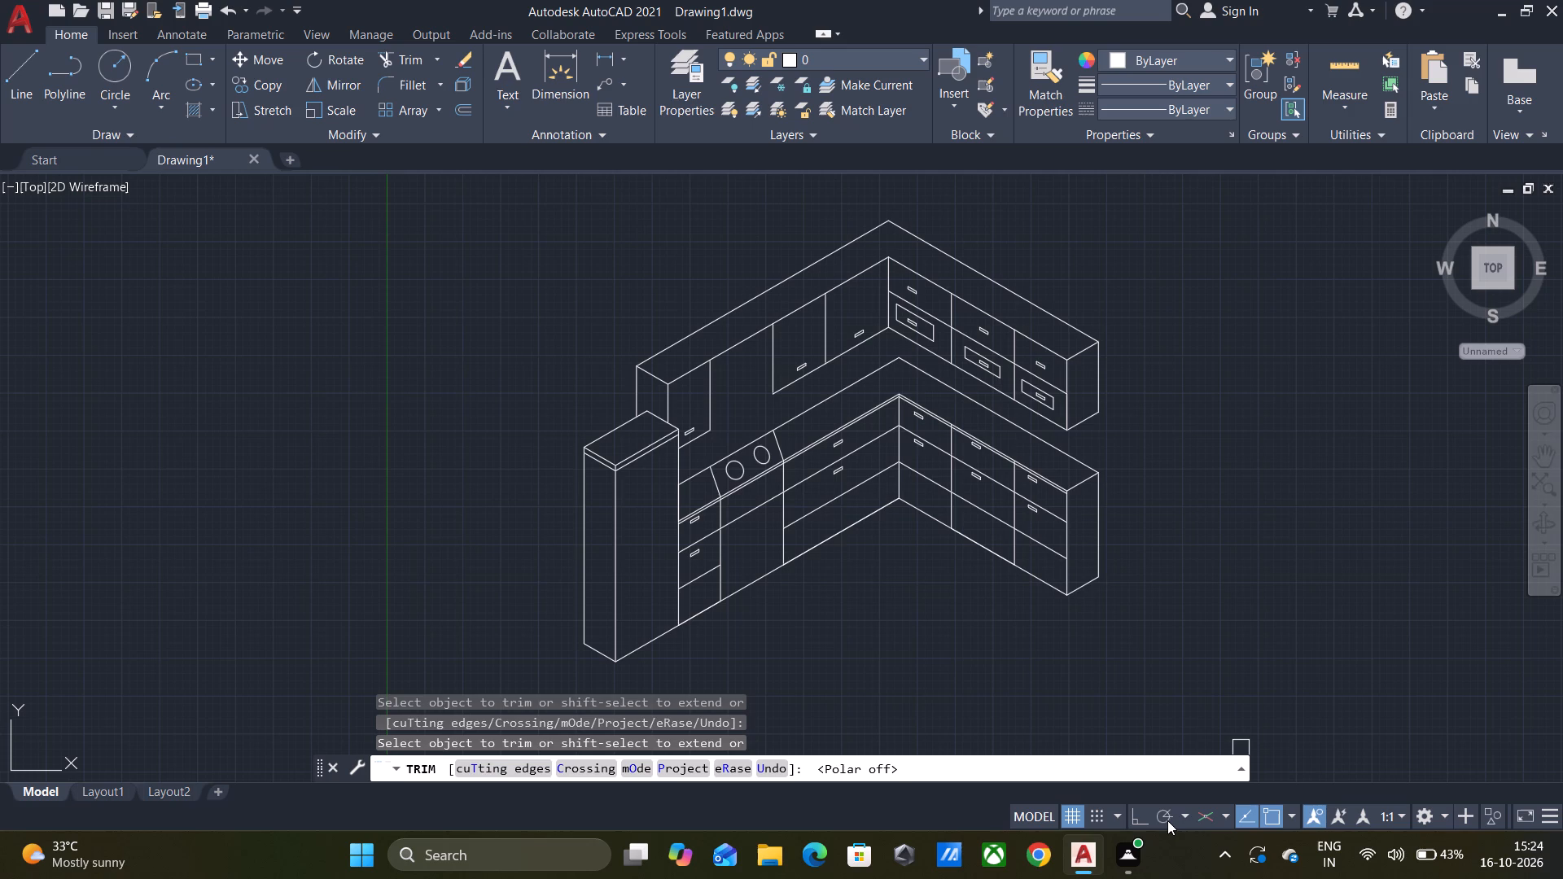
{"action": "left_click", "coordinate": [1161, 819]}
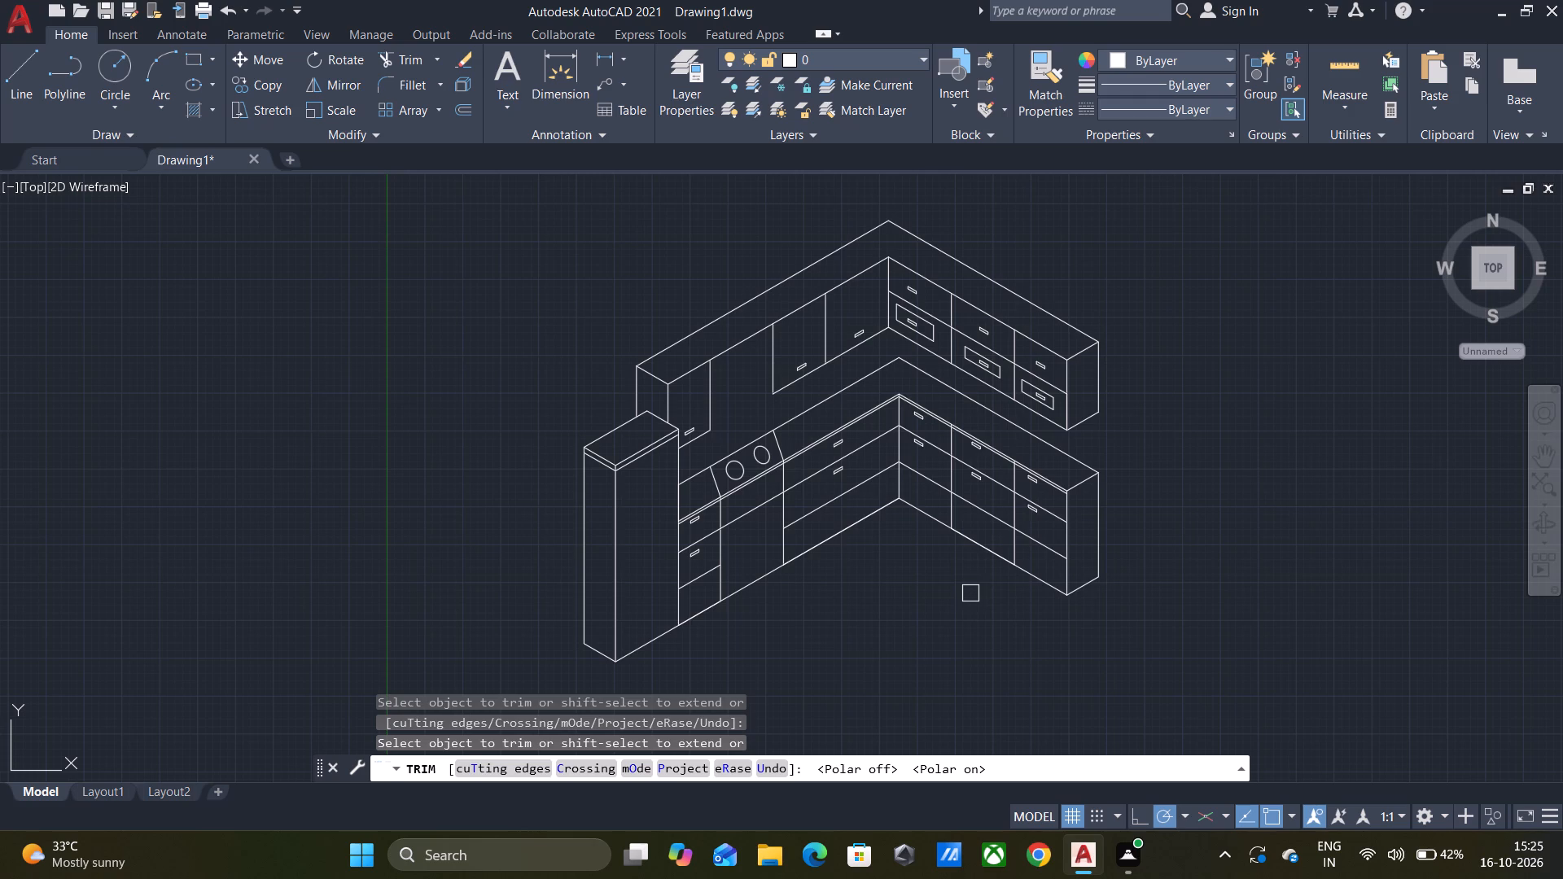
Leave the Trim command and open DesignCenter.
{"action": "key", "text": "d"}
{"action": "key", "text": "c"}
{"action": "key", "text": "Escape"}
{"action": "key", "text": "Escape"}
{"action": "type", "text": "DC"}
{"action": "key", "text": "Return"}
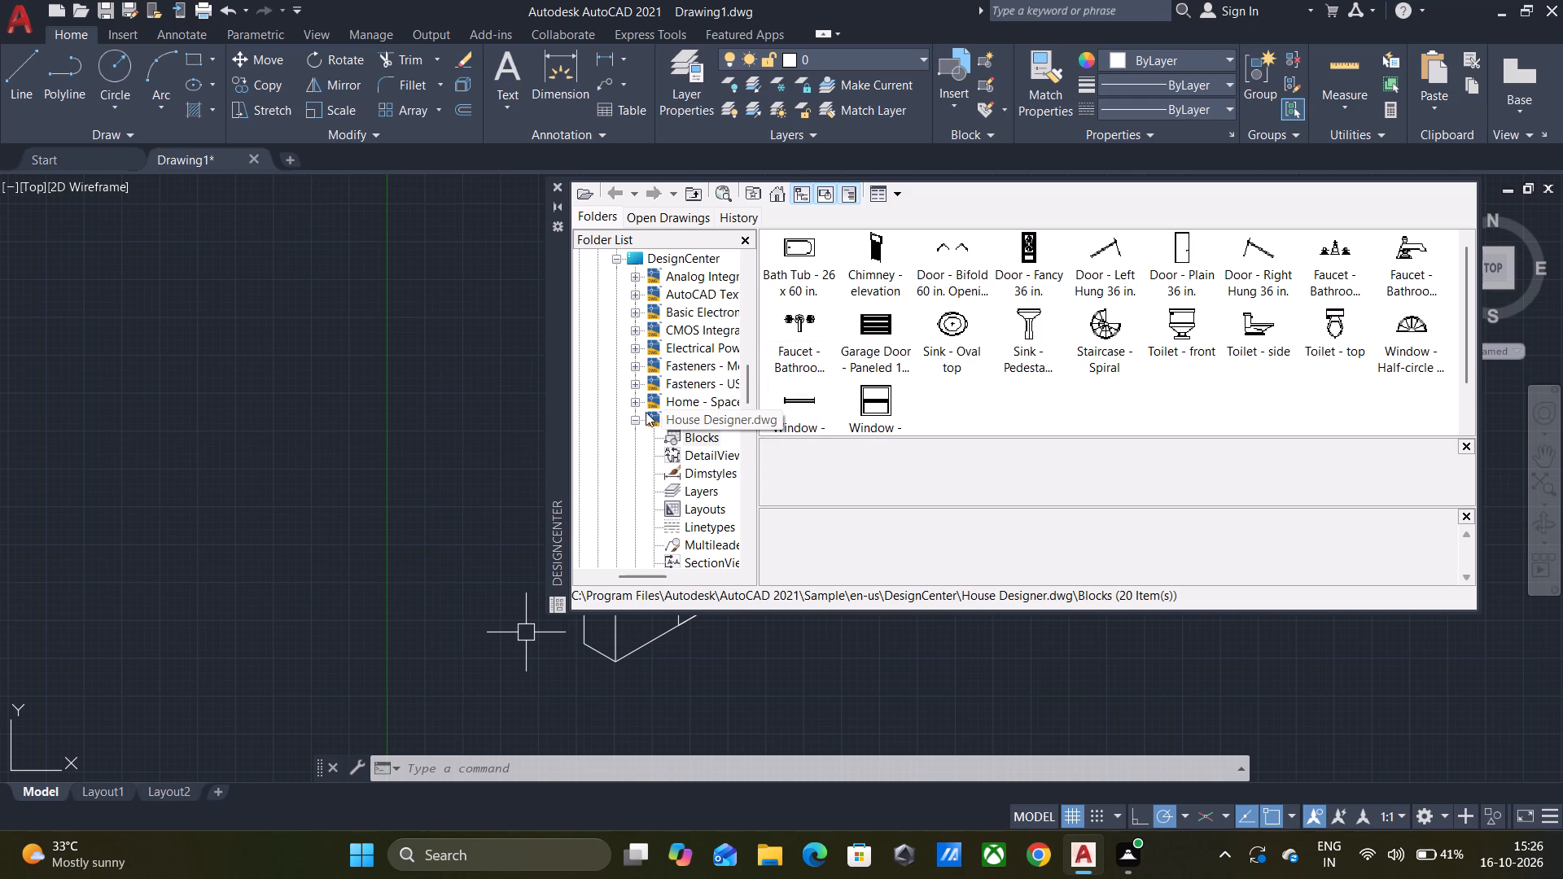
Browse the Home - Space Planner and House Designer samples and the blocks in Kitchens.dwg, then close DesignCenter.
{"action": "left_click", "coordinate": [630, 398]}
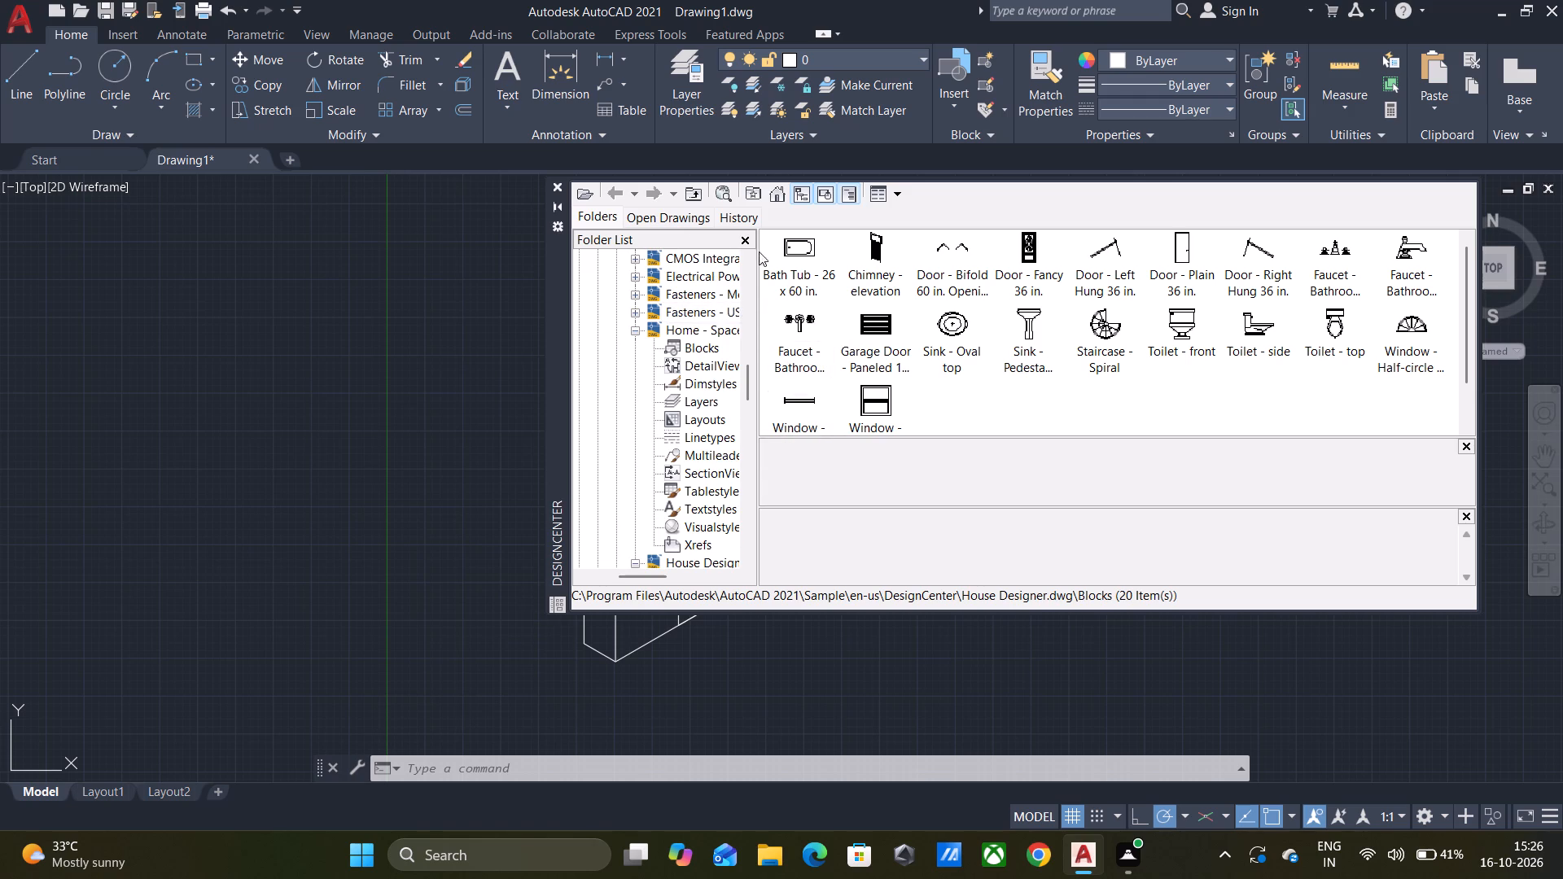
{"action": "left_click", "coordinate": [606, 188]}
{"action": "left_click", "coordinate": [633, 326]}
{"action": "left_click", "coordinate": [635, 344]}
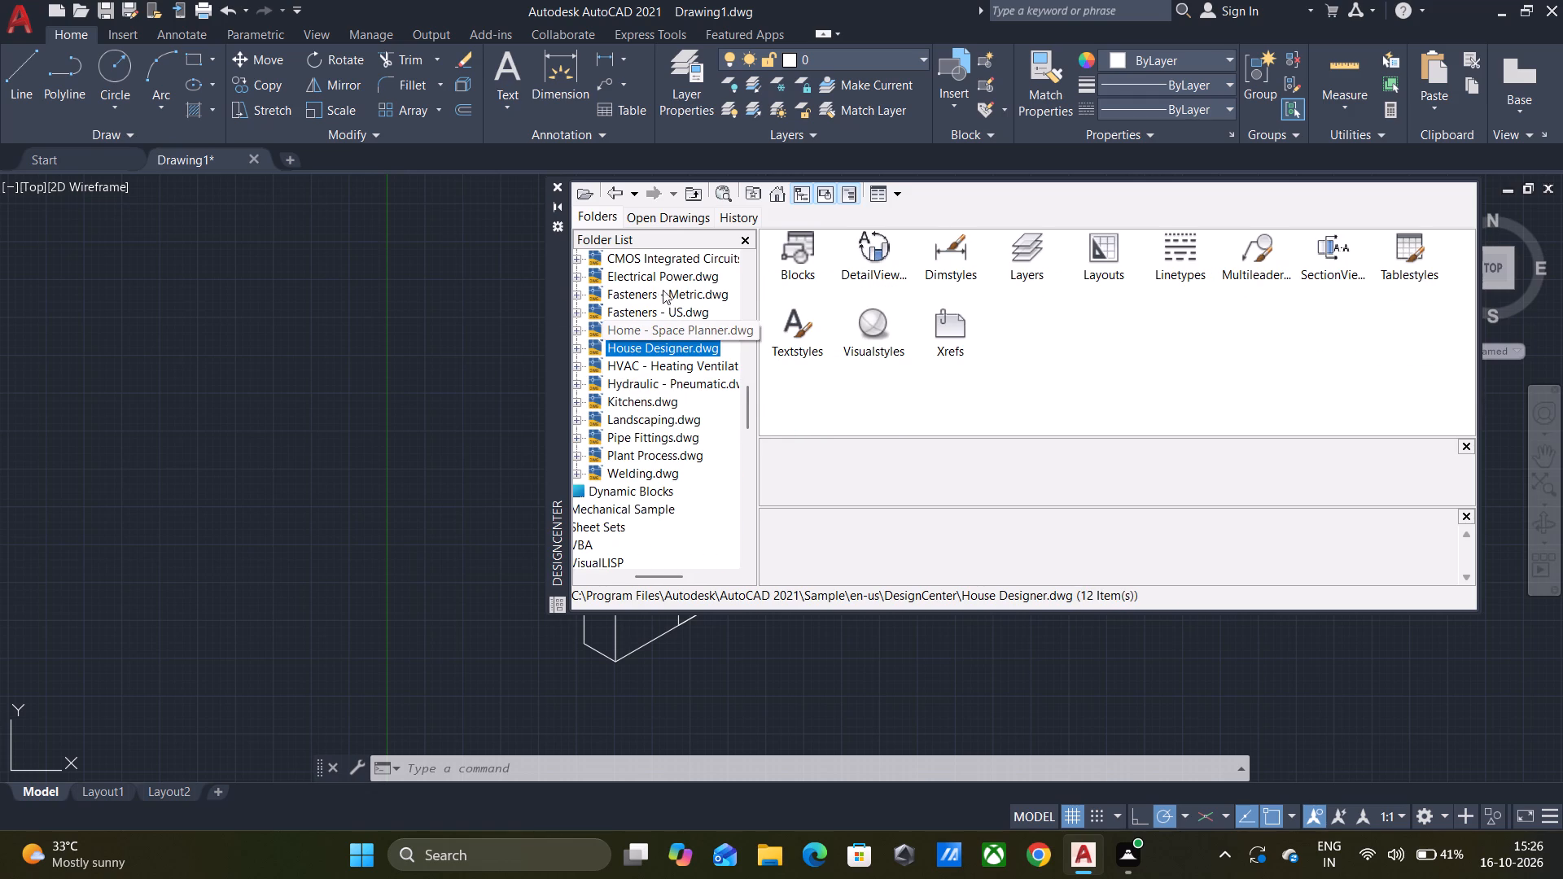
{"action": "left_click", "coordinate": [648, 396]}
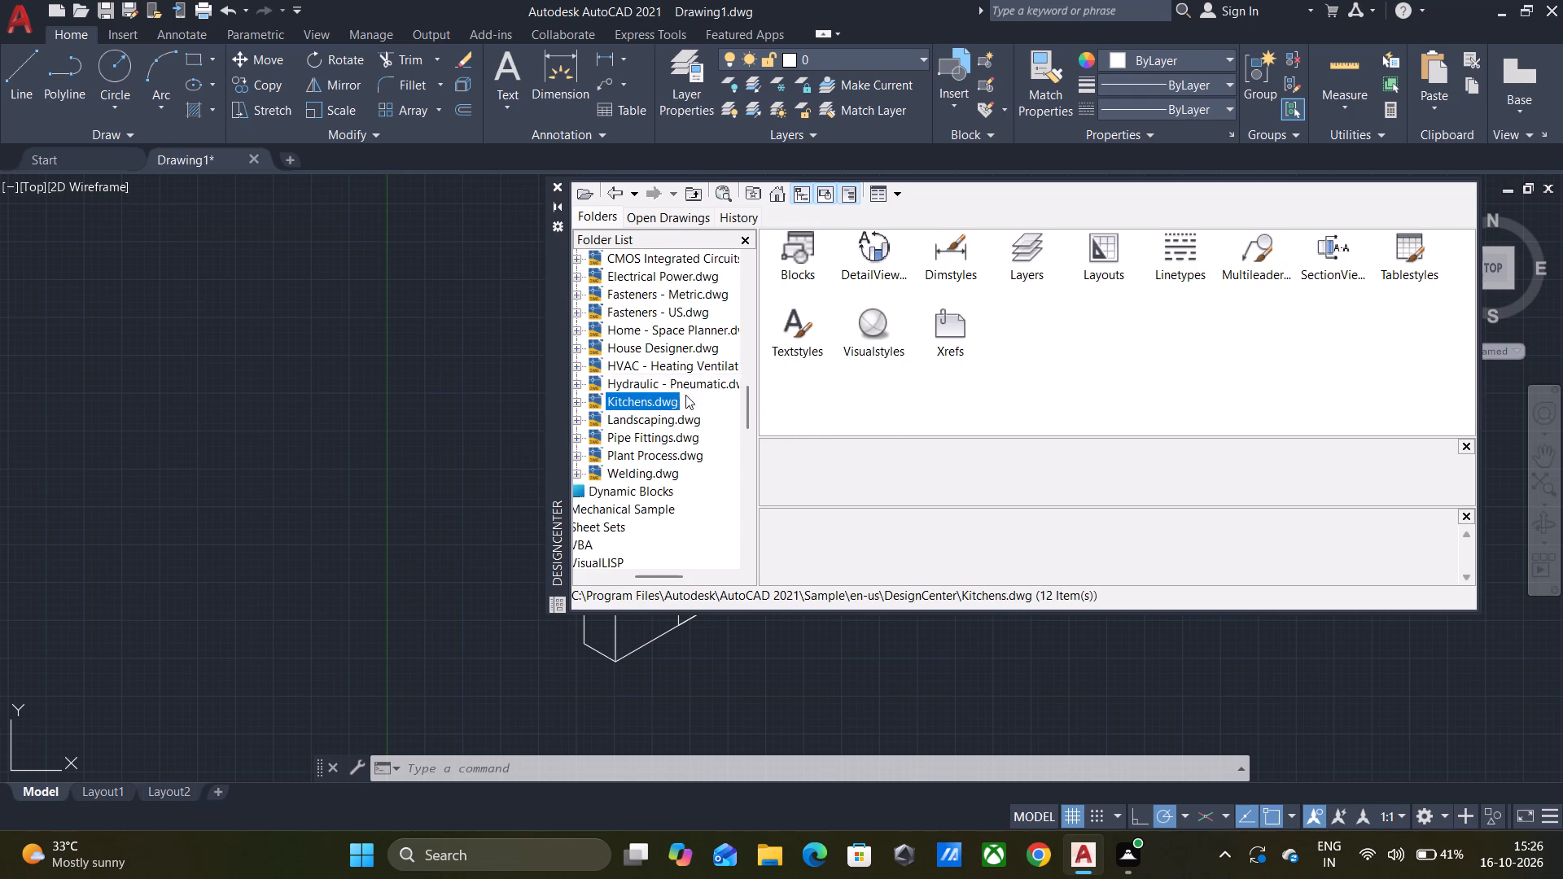
{"action": "double_click", "coordinate": [796, 261]}
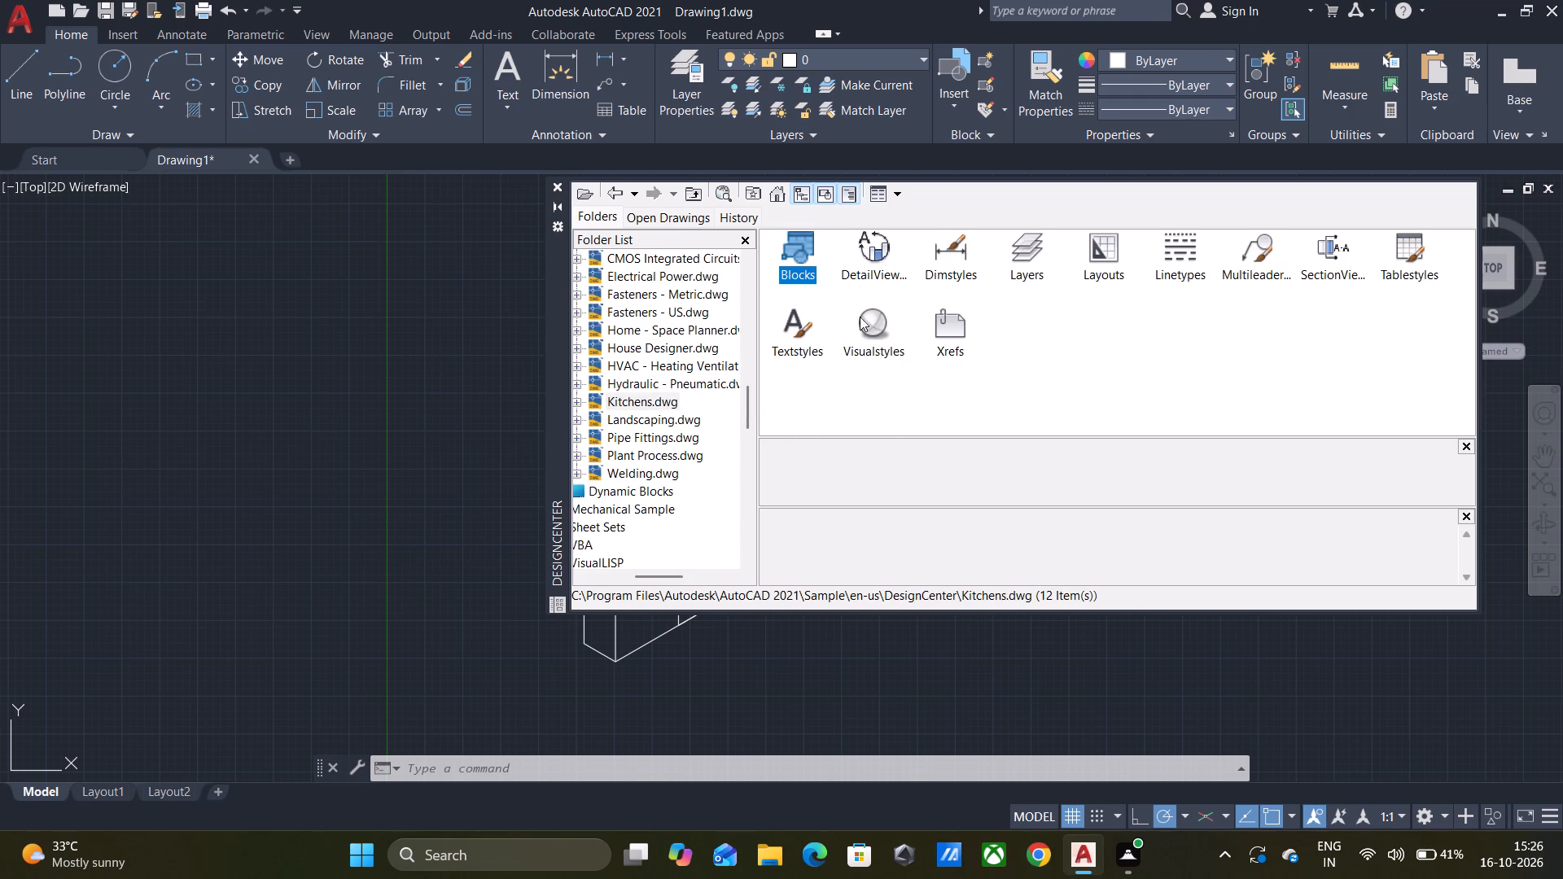
{"action": "double_click", "coordinate": [800, 263]}
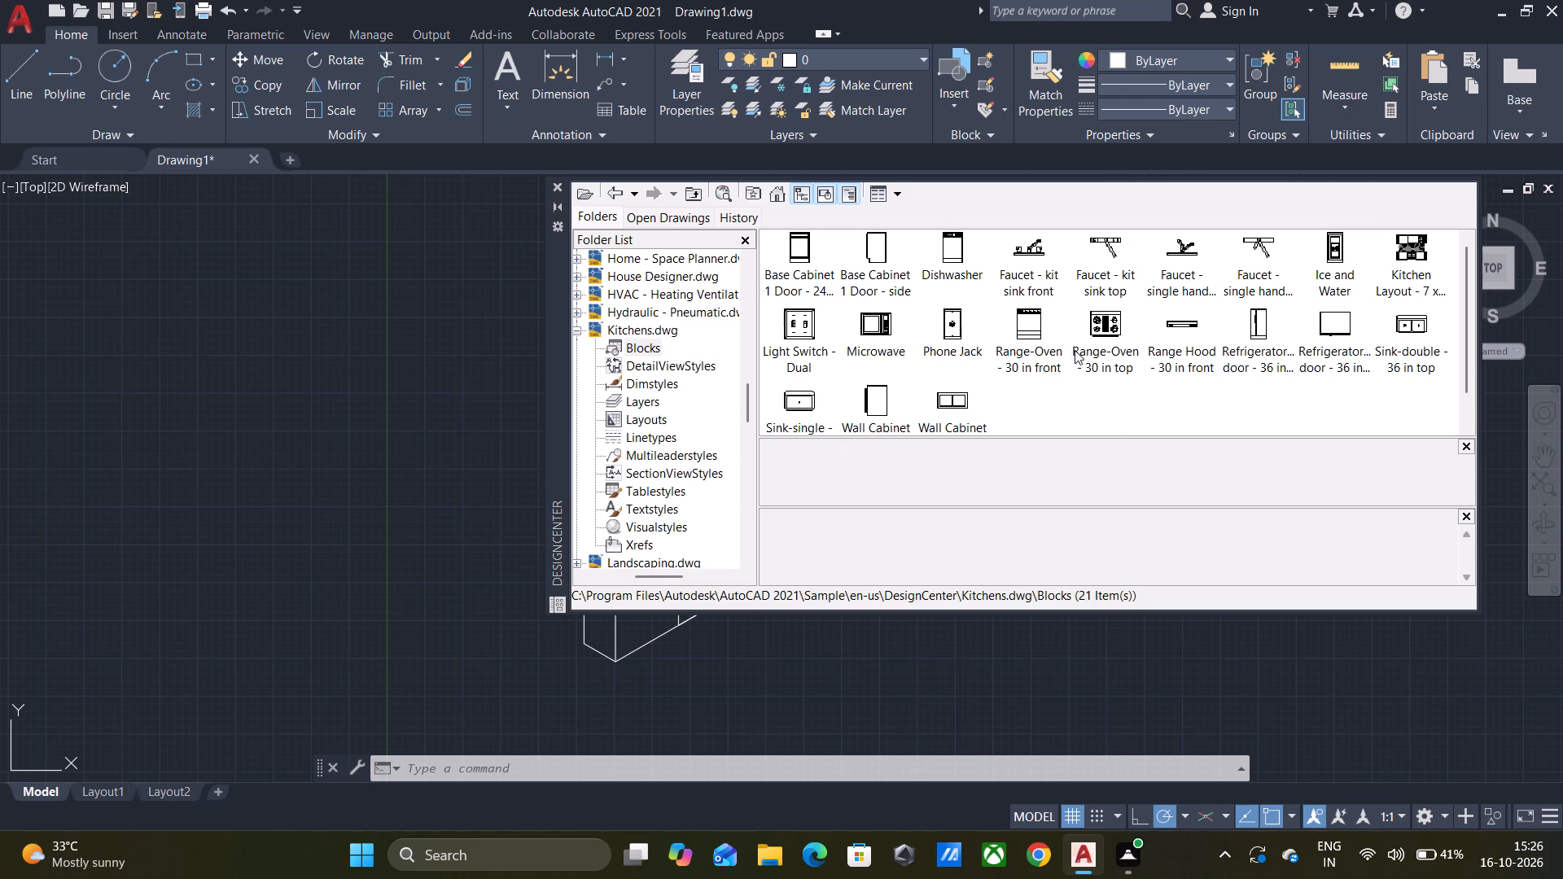
{"action": "left_click", "coordinate": [554, 182]}
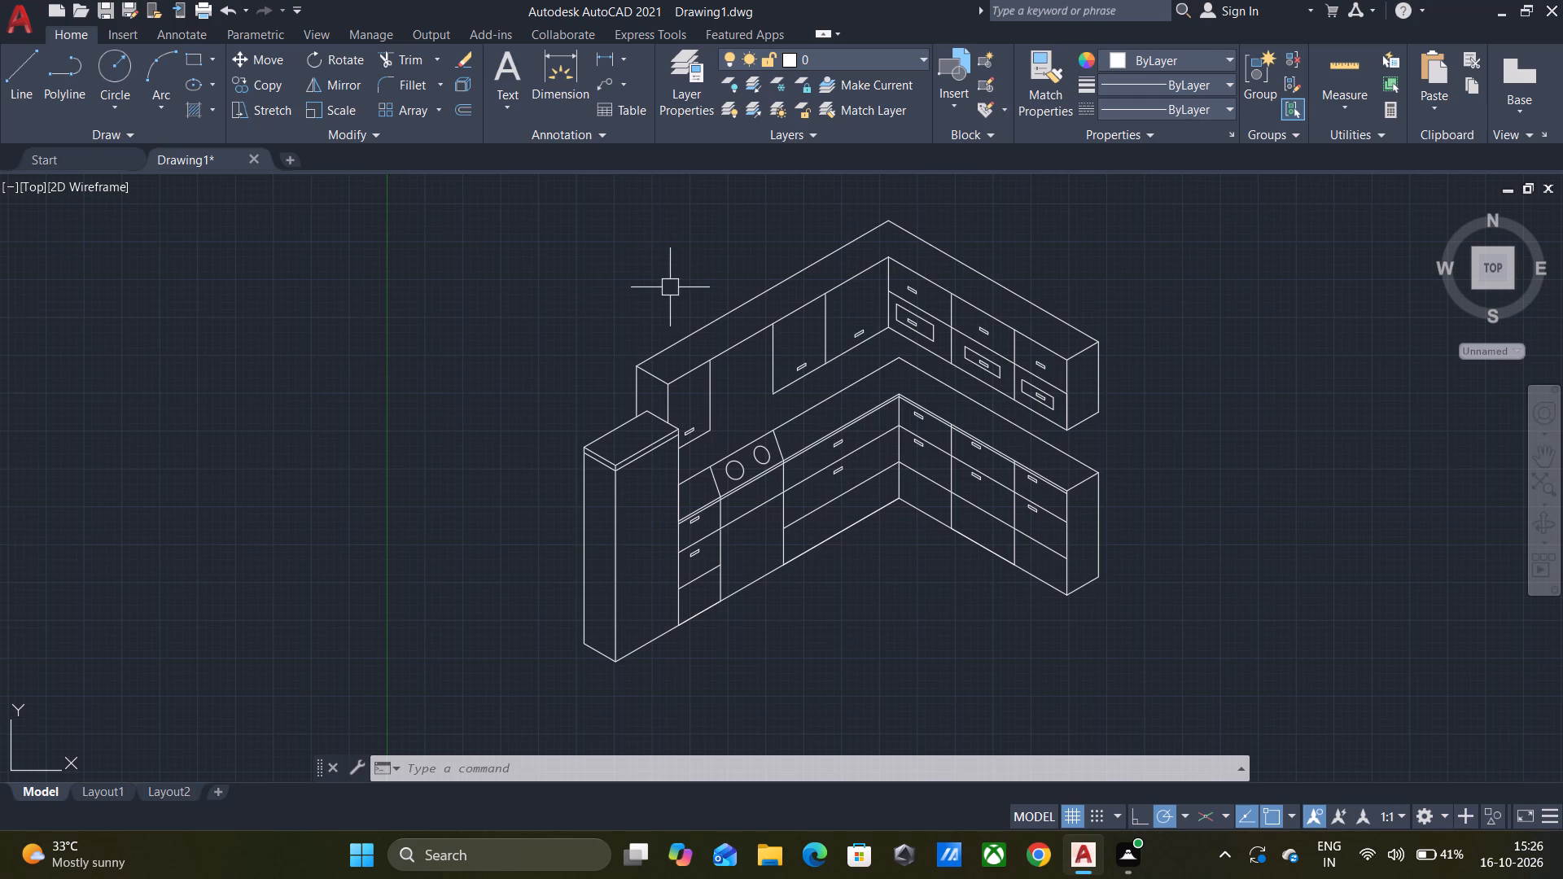
Join all linework of the kitchen, including the wall cabinets' top back edges and the tall block, into polylines.
{"action": "left_click", "coordinate": [585, 304]}
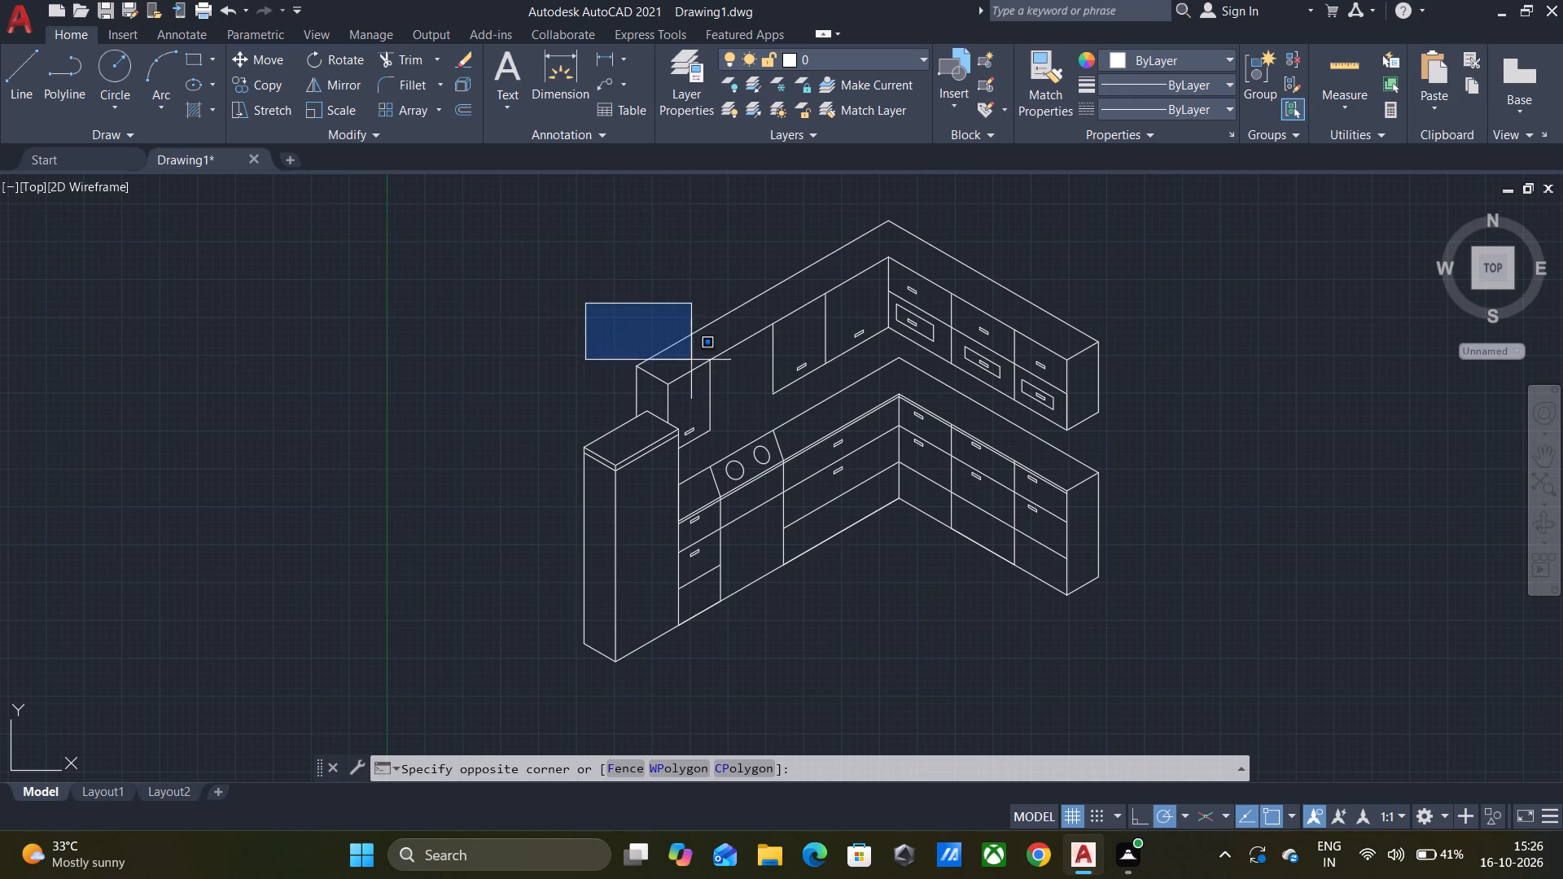
{"action": "left_click", "coordinate": [1262, 641]}
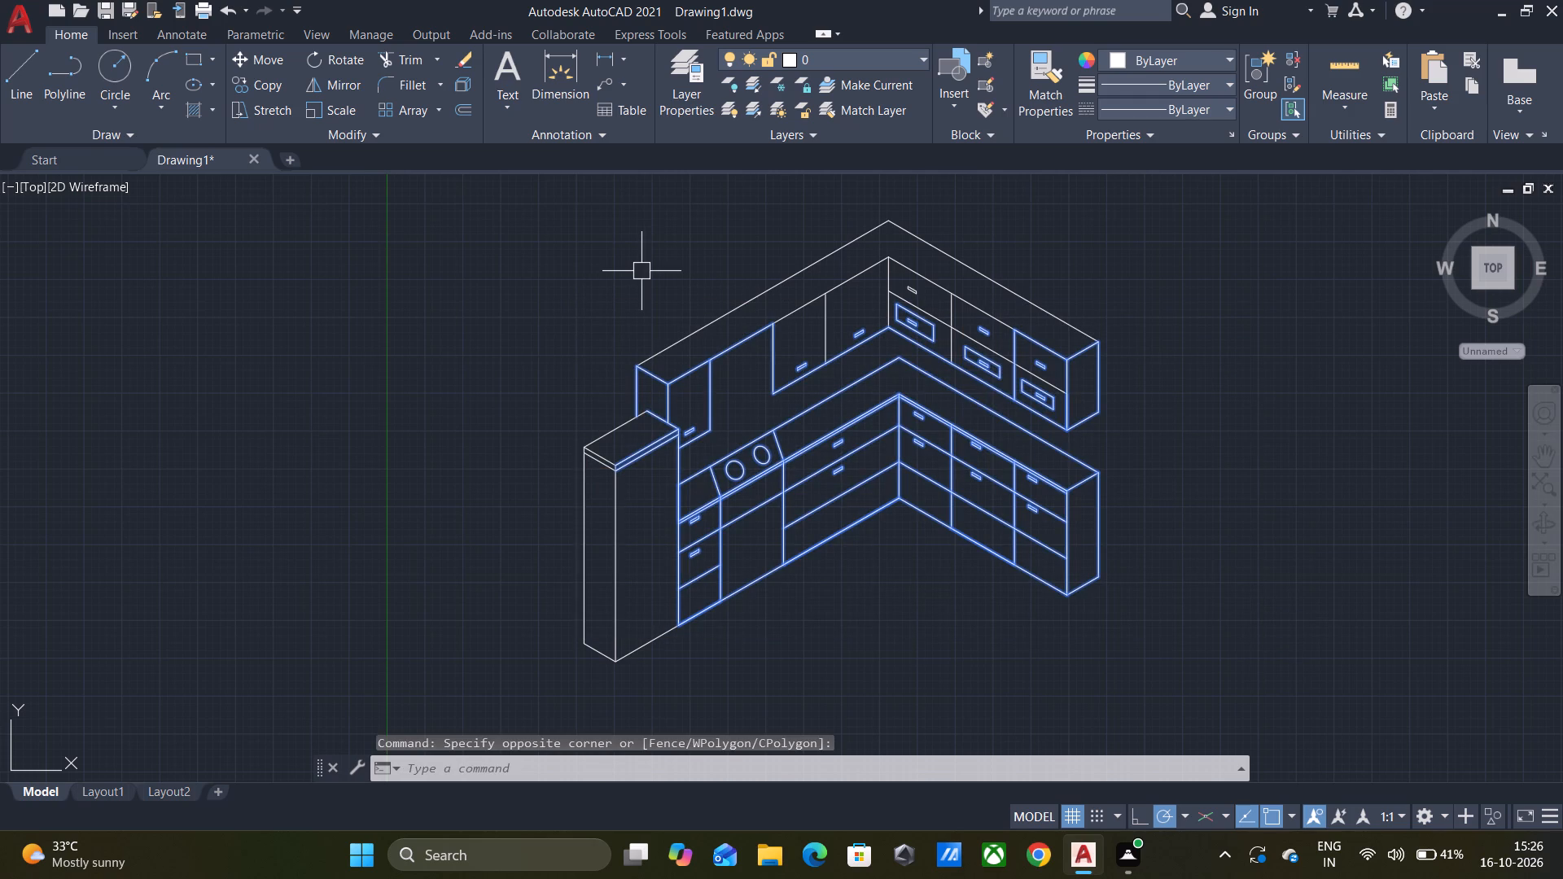
{"action": "scroll", "coordinate": [623, 271], "scroll_direction": "down", "scroll_amount": 2}
{"action": "left_click", "coordinate": [574, 260]}
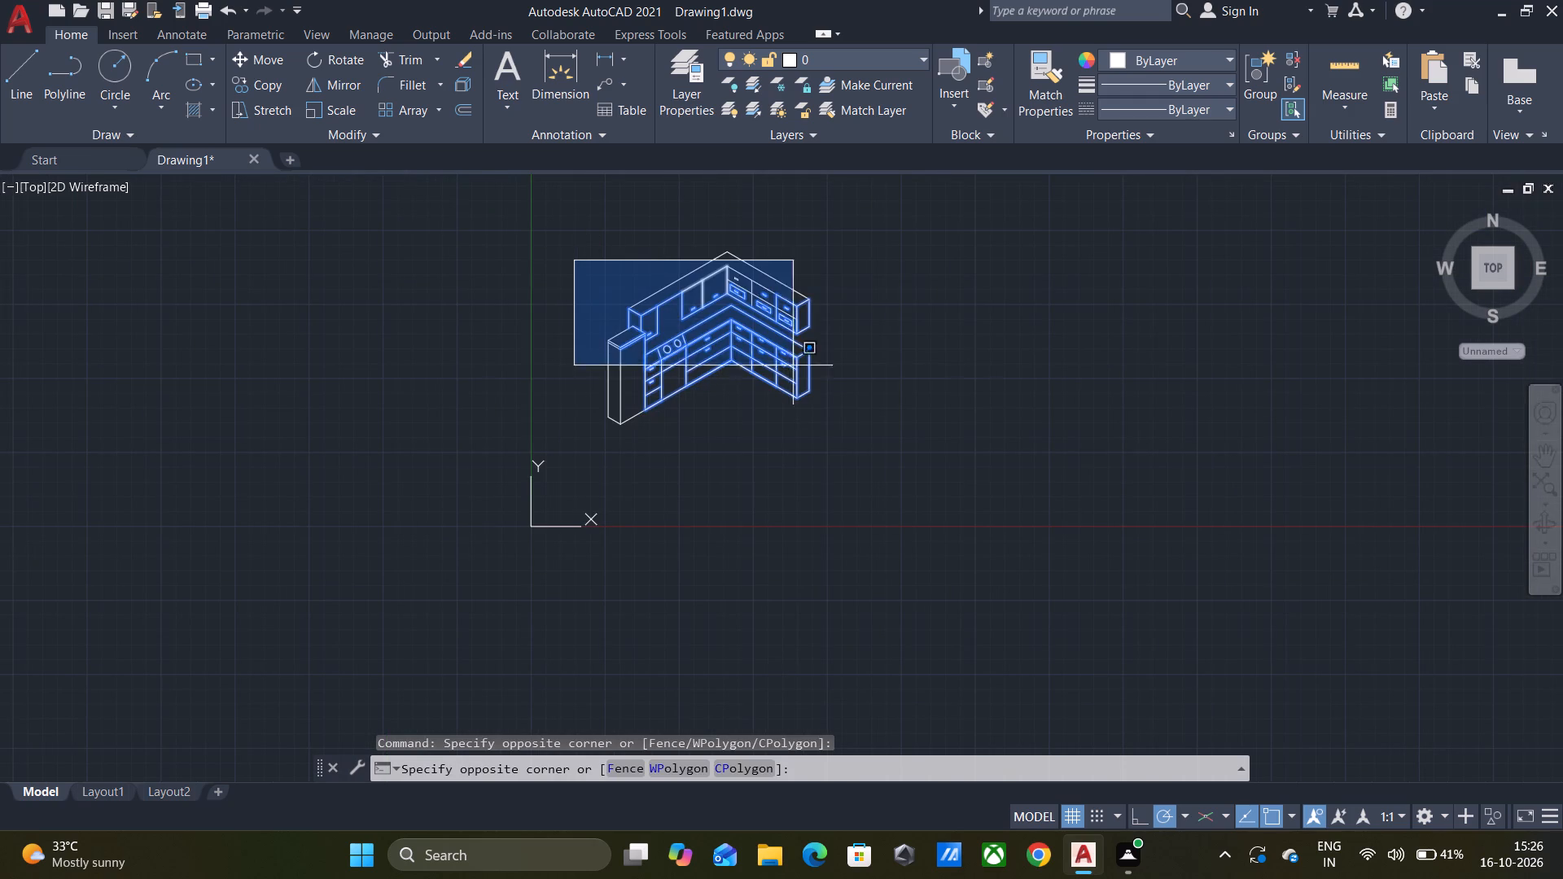
{"action": "left_click", "coordinate": [965, 504]}
{"action": "scroll", "coordinate": [665, 250], "scroll_direction": "up", "scroll_amount": 3}
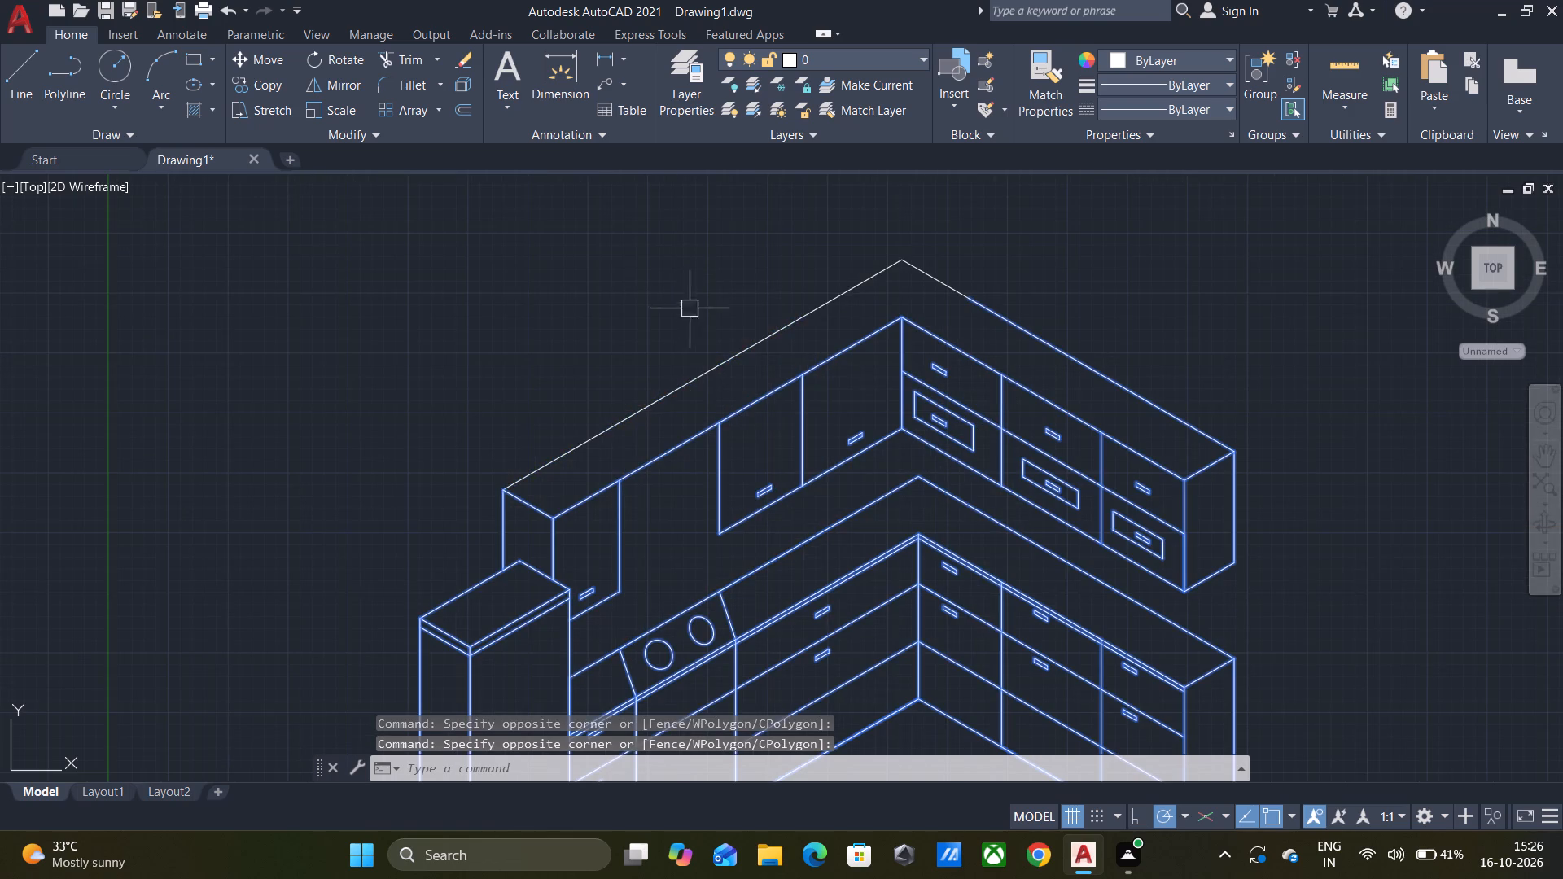
{"action": "left_click", "coordinate": [709, 369]}
{"action": "left_click", "coordinate": [880, 278]}
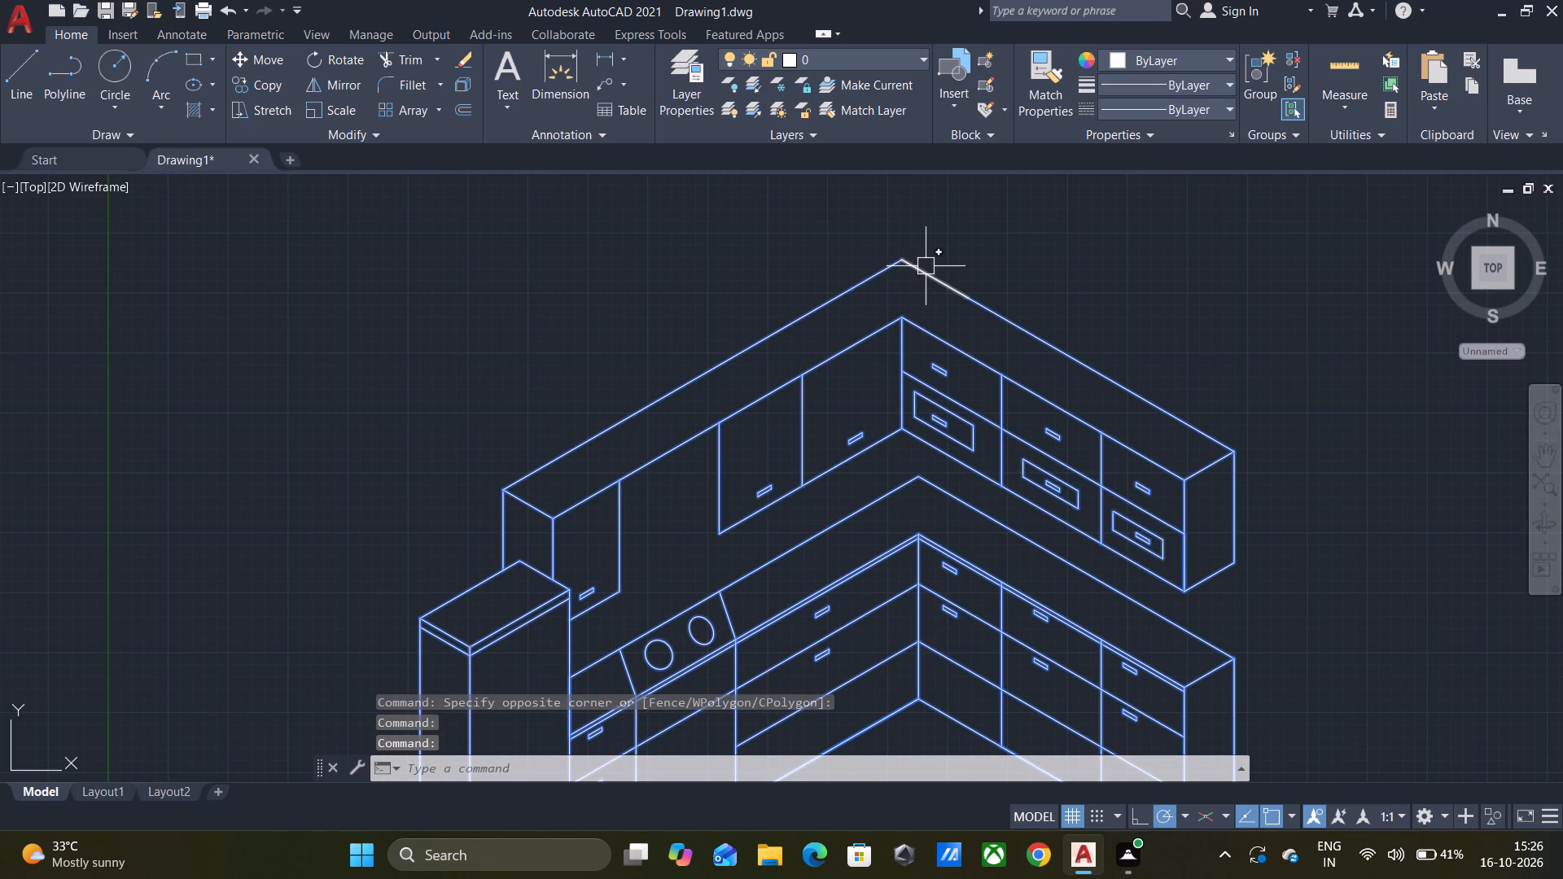
{"action": "left_click", "coordinate": [927, 265]}
{"action": "scroll", "coordinate": [751, 396], "scroll_direction": "down", "scroll_amount": 2}
{"action": "middle_click_drag", "start_coordinate": [652, 330], "coordinate": [690, 313]}
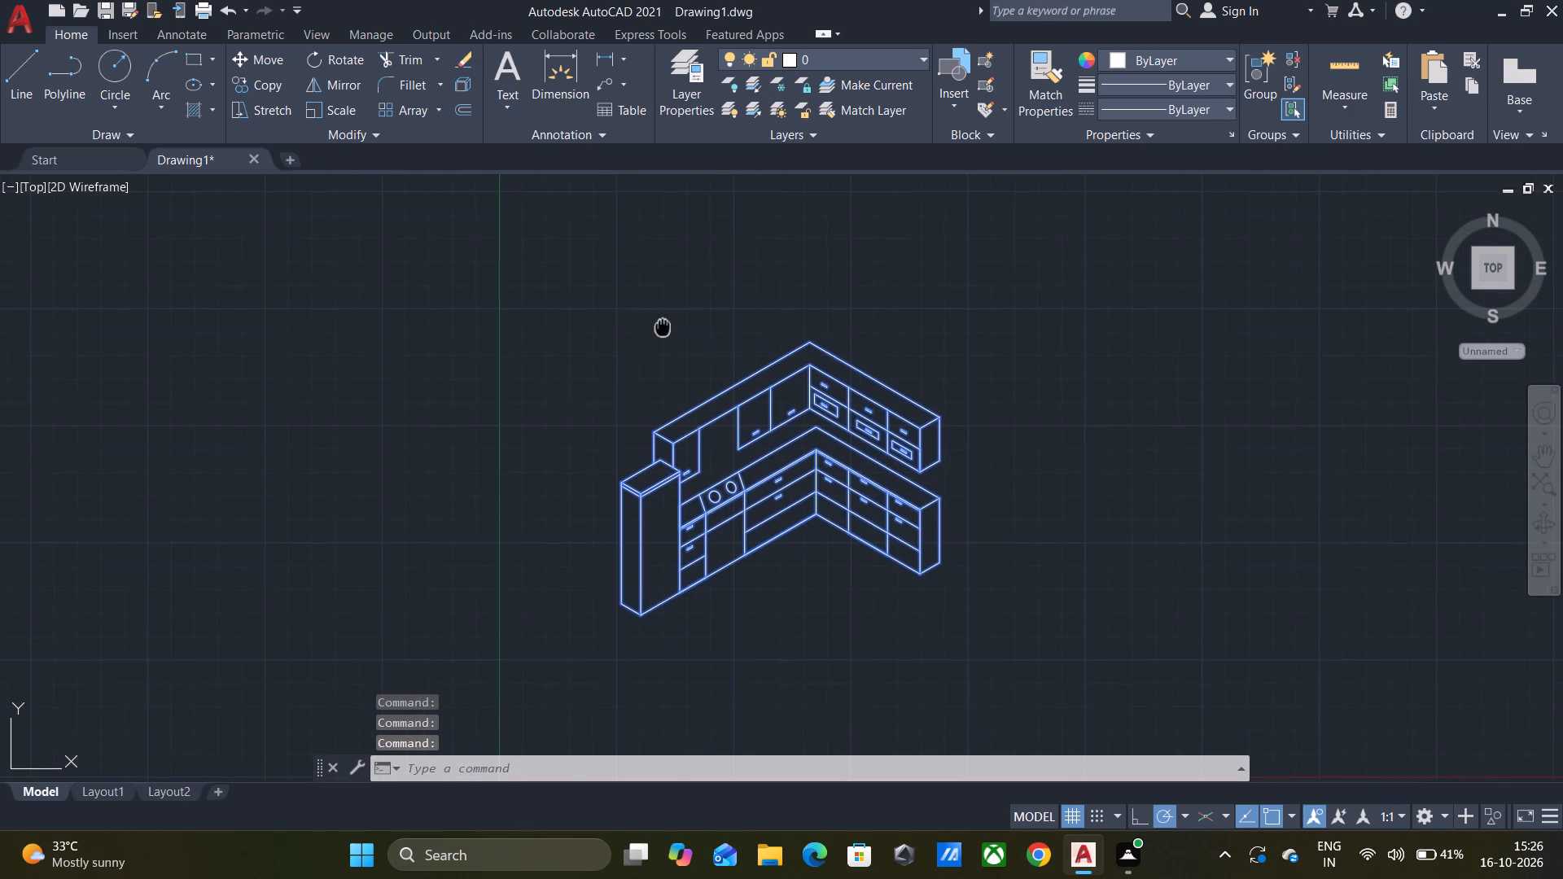
{"action": "middle_click_drag", "start_coordinate": [690, 313], "coordinate": [720, 295]}
{"action": "key", "text": "j"}
{"action": "key", "text": "Return"}
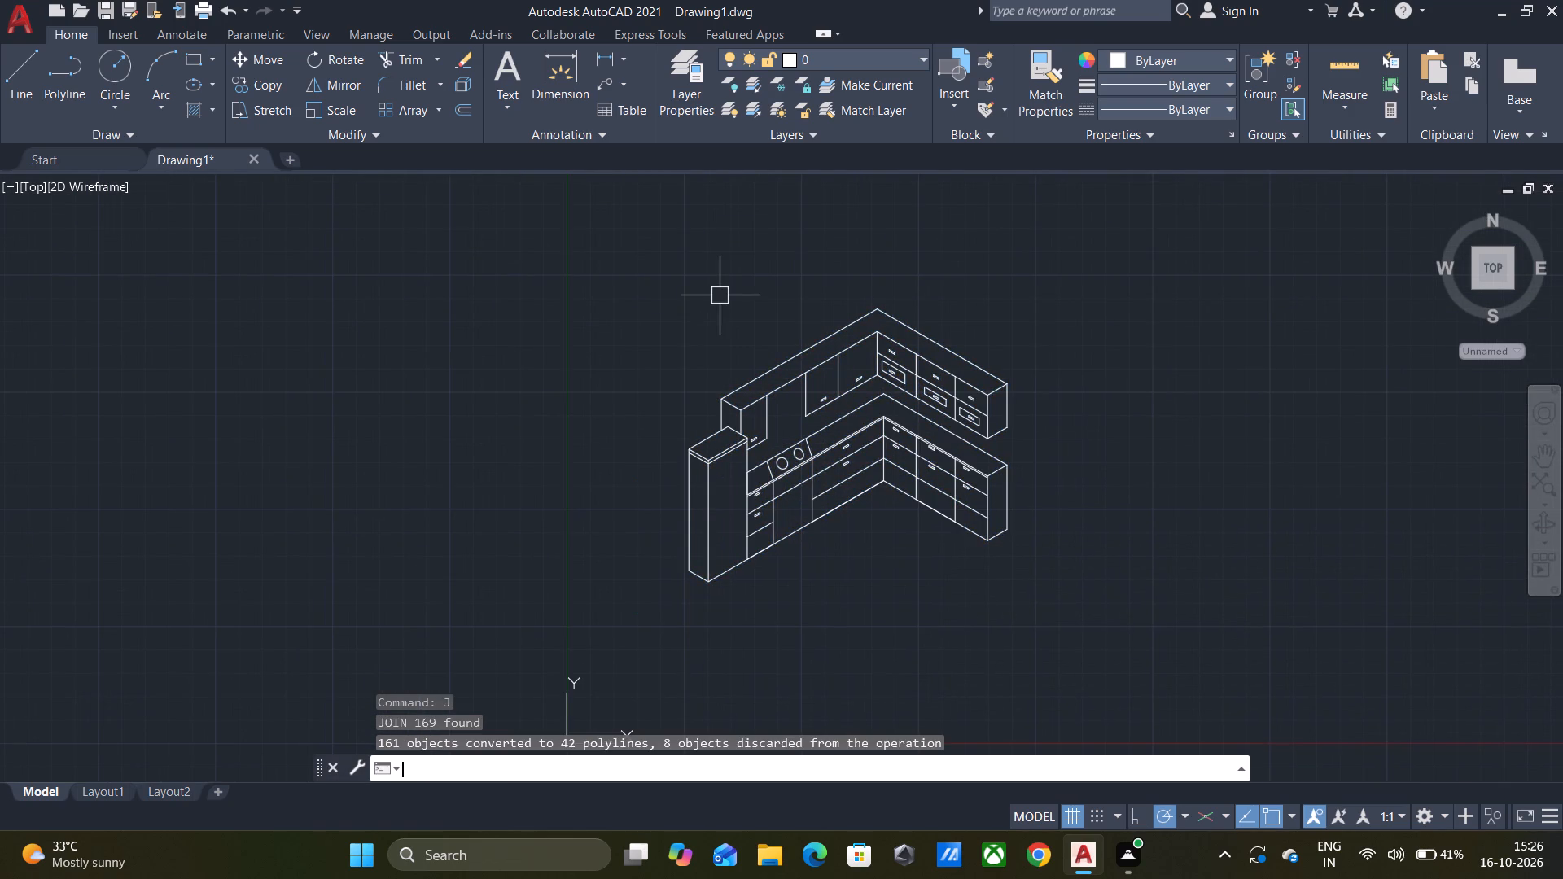
Dimension the tall block's full height along its outer vertical edge, placing the dimension line just outside the block.
{"action": "scroll", "coordinate": [749, 332], "scroll_direction": "up", "scroll_amount": 1}
{"action": "middle_click", "coordinate": [749, 332]}
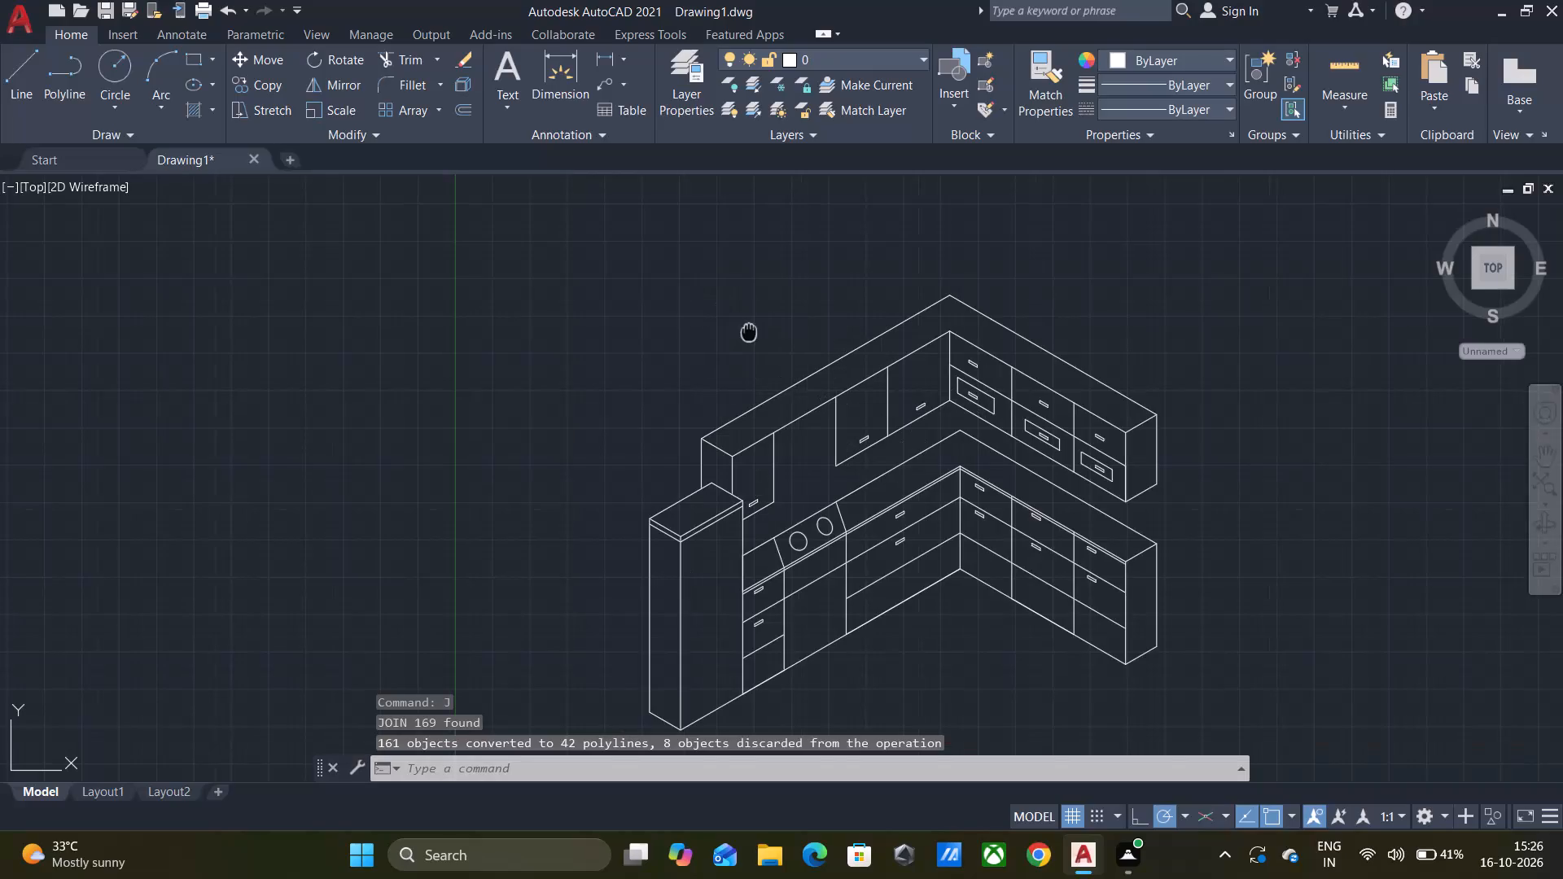
{"action": "middle_click_drag", "start_coordinate": [767, 325], "coordinate": [763, 306]}
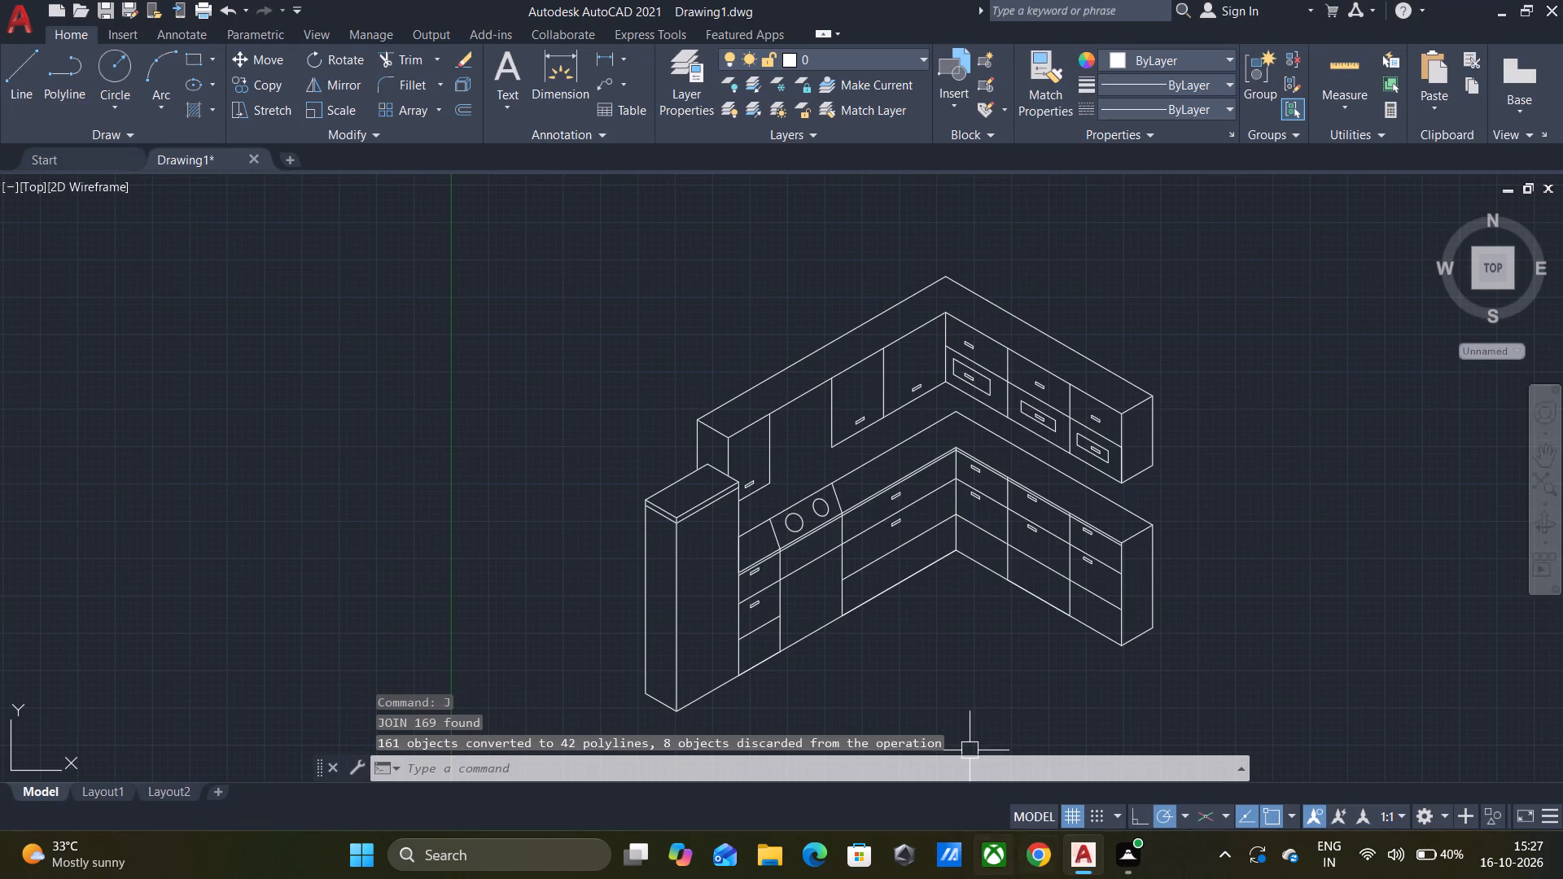
{"action": "middle_click_drag", "start_coordinate": [641, 430], "coordinate": [585, 281]}
{"action": "middle_click_drag", "start_coordinate": [584, 295], "coordinate": [536, 364]}
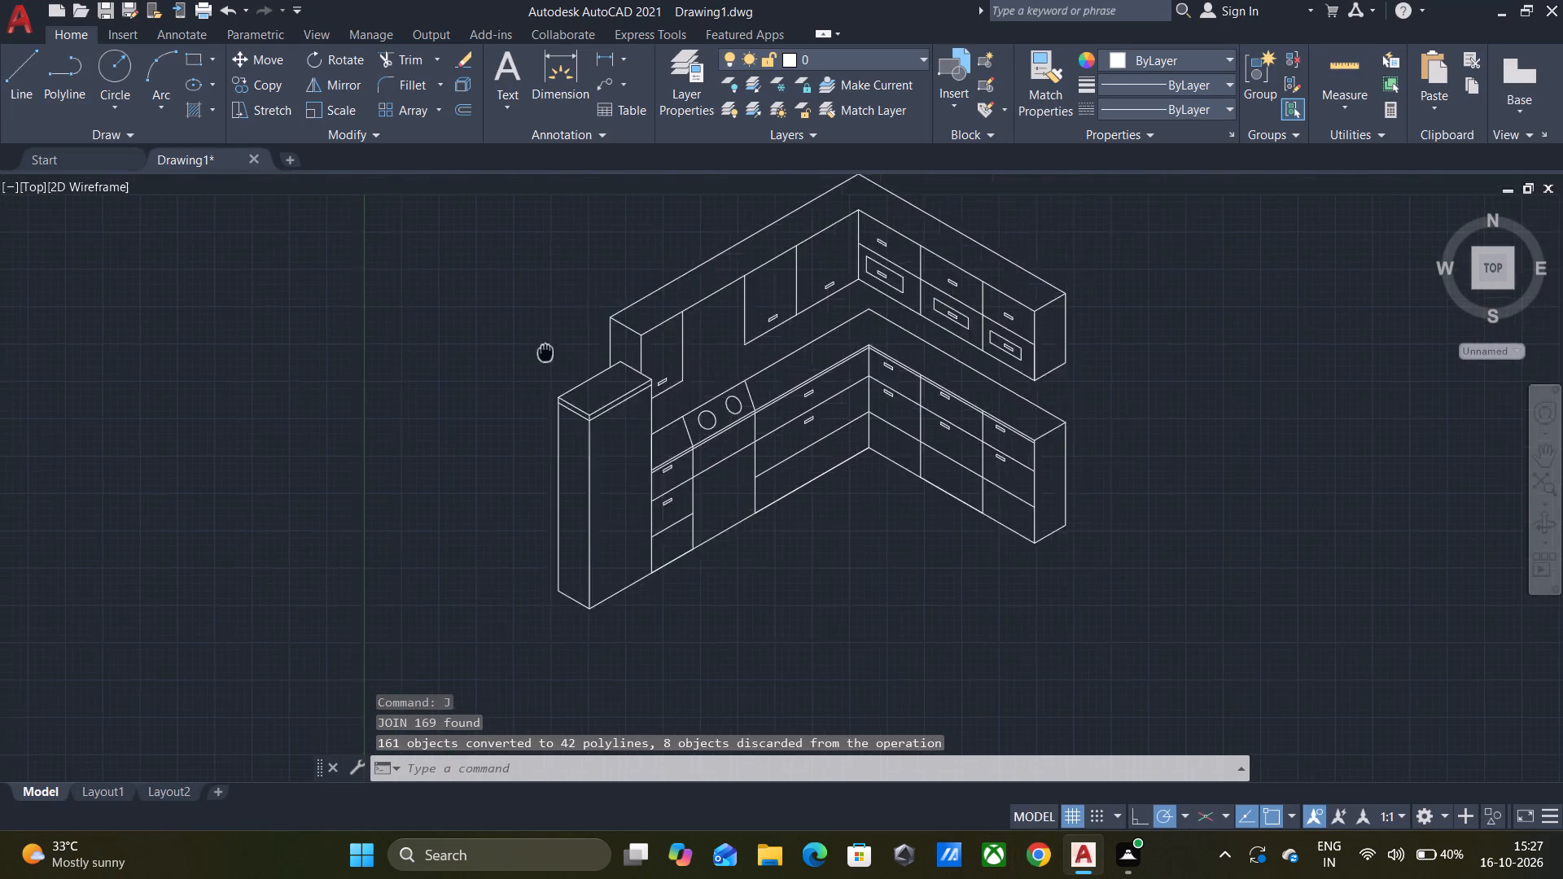
{"action": "middle_click_drag", "start_coordinate": [536, 364], "coordinate": [512, 397]}
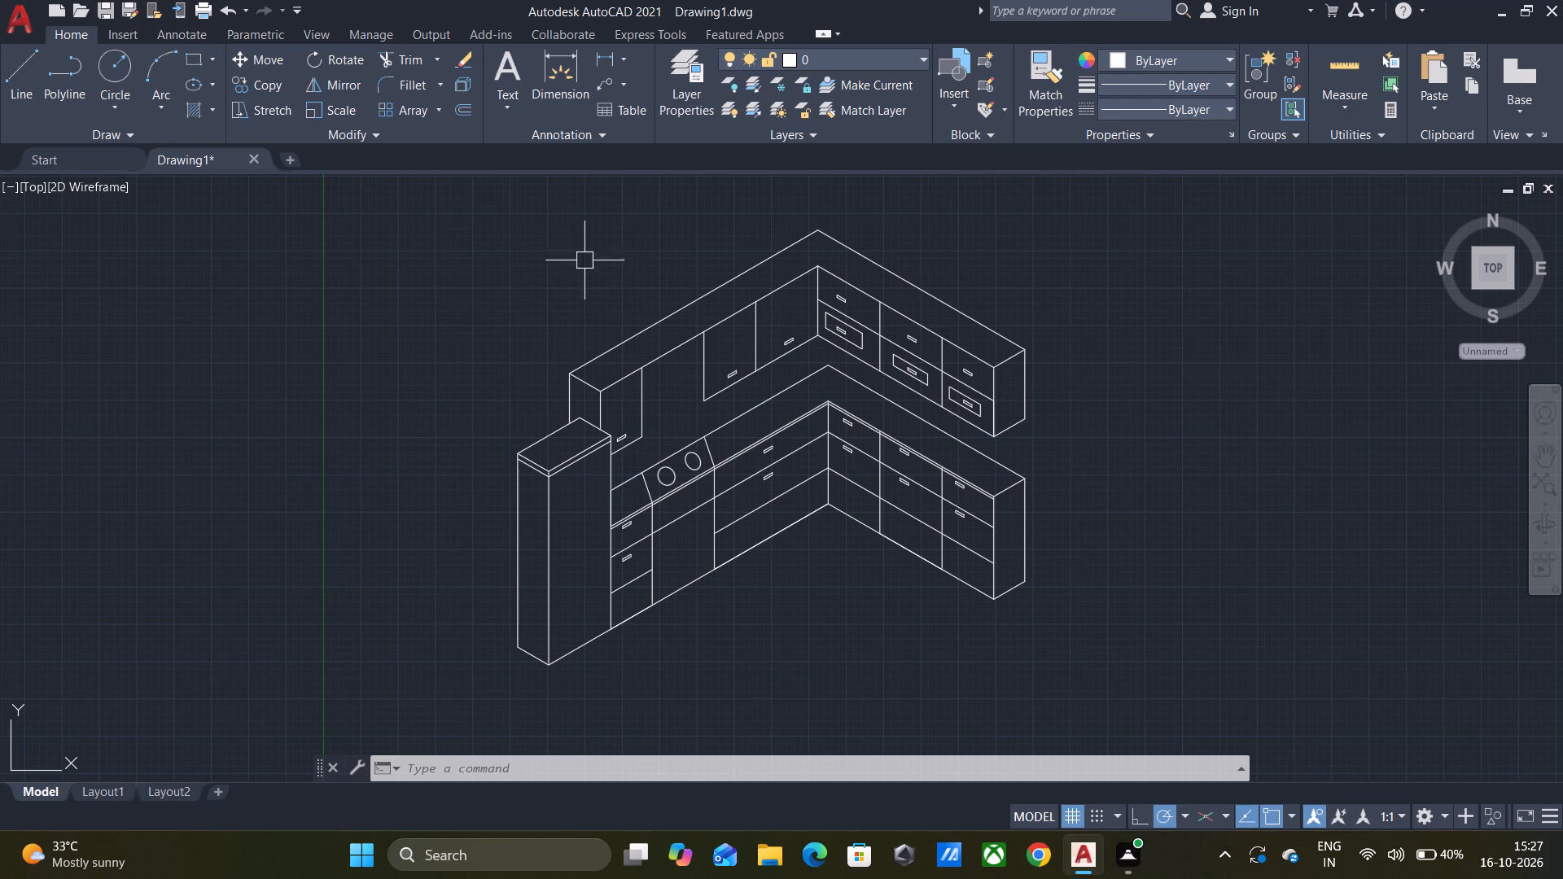
{"action": "left_click", "coordinate": [549, 74]}
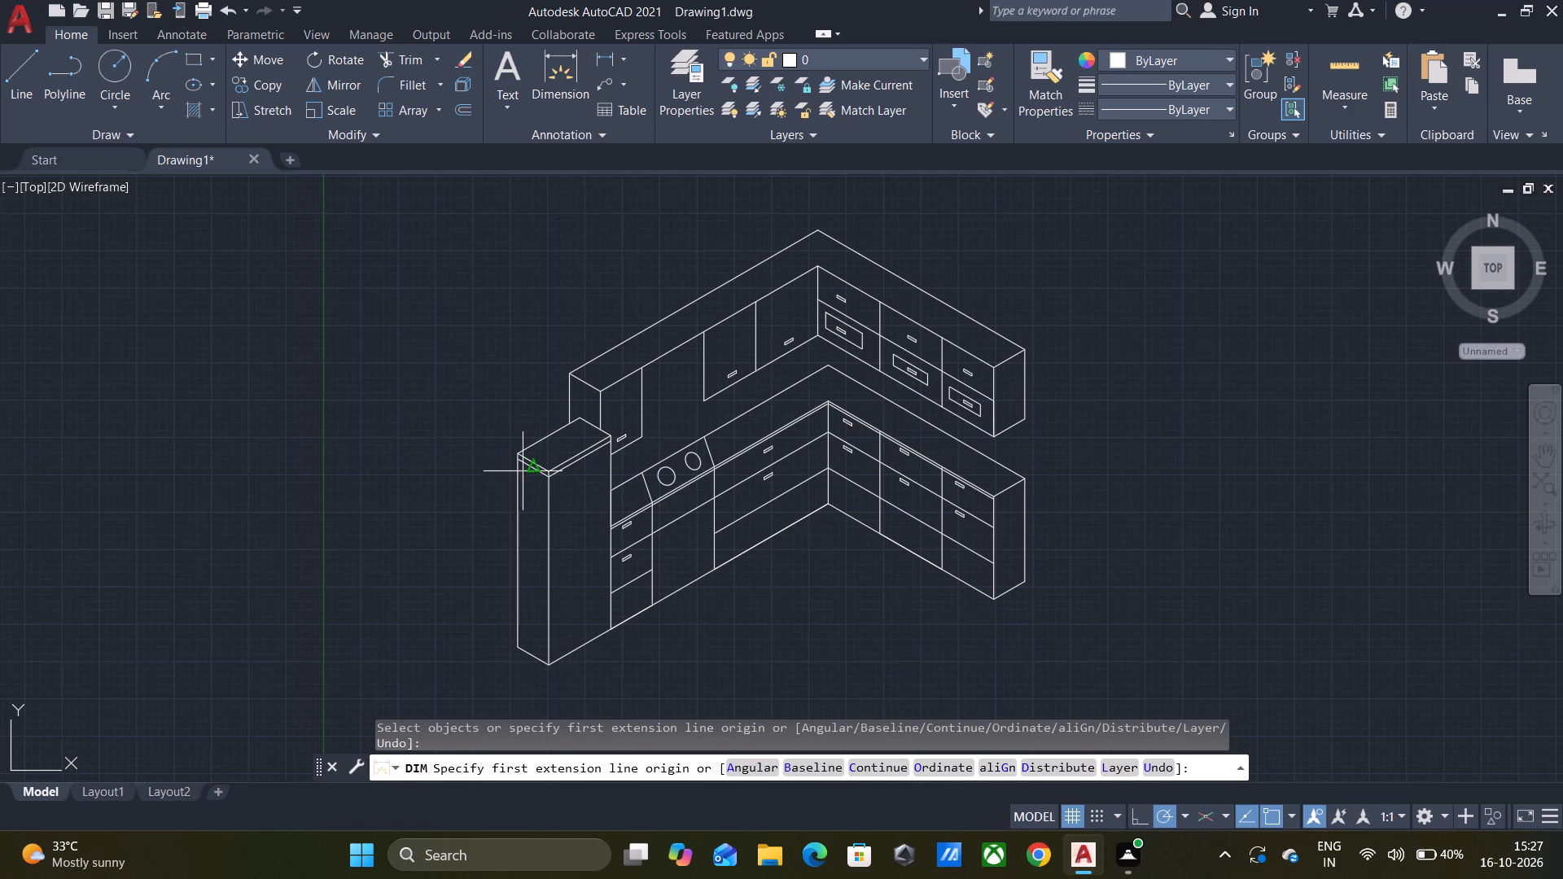
{"action": "left_click", "coordinate": [521, 644]}
{"action": "scroll", "coordinate": [523, 455], "scroll_direction": "up", "scroll_amount": 2}
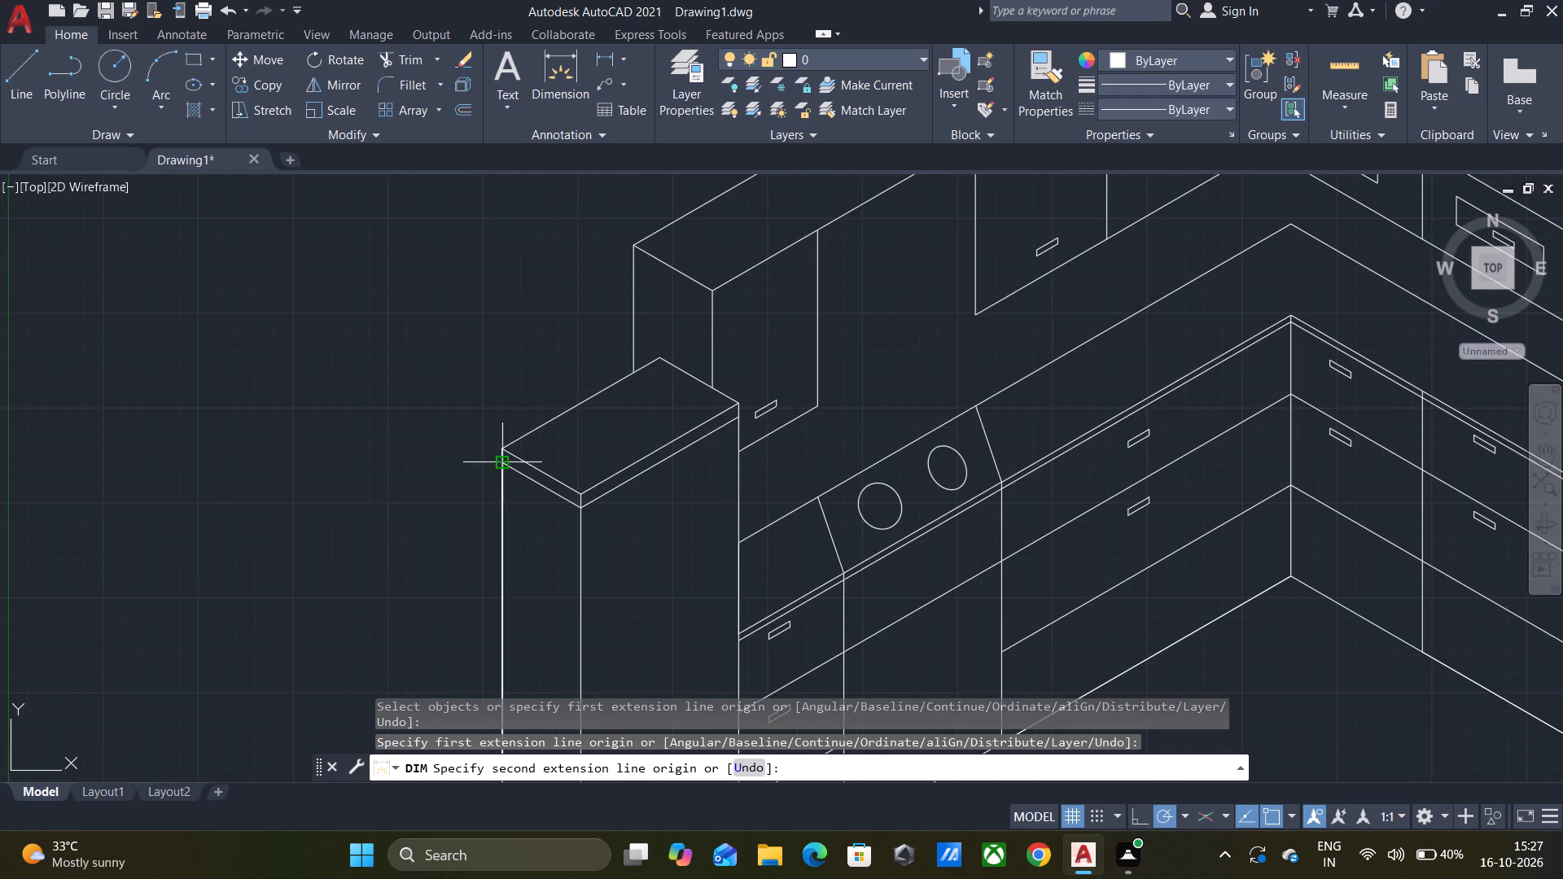
{"action": "left_click", "coordinate": [505, 448]}
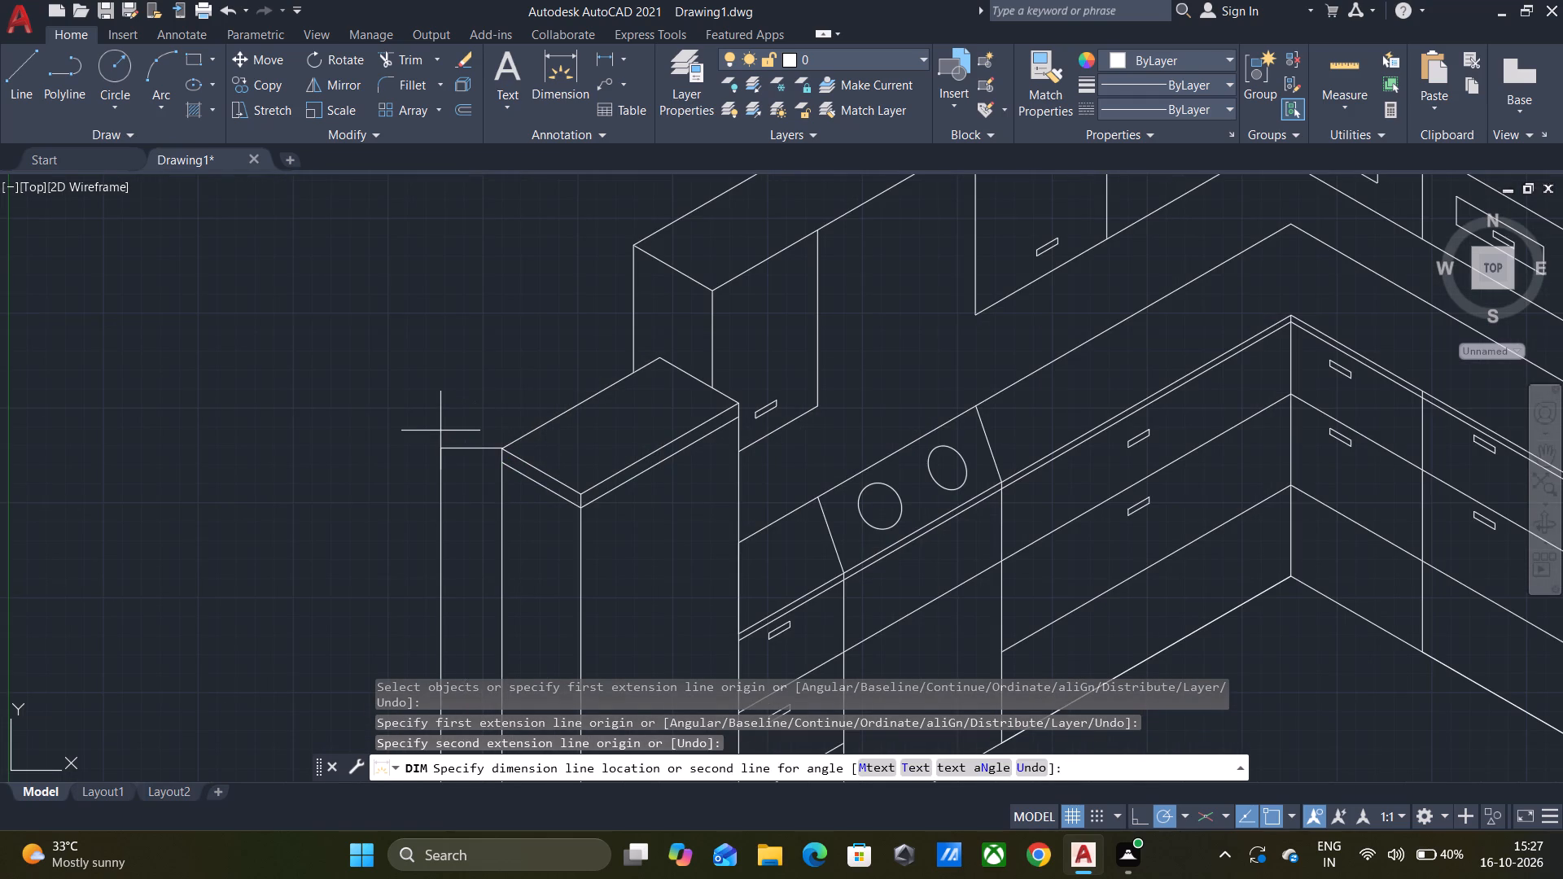
{"action": "left_click", "coordinate": [440, 431]}
Examine the text of the tall block's height dimension up close and leave the Dimension command.
{"action": "middle_click_drag", "start_coordinate": [380, 518], "coordinate": [521, 218]}
{"action": "scroll", "coordinate": [613, 412], "scroll_direction": "up", "scroll_amount": 1}
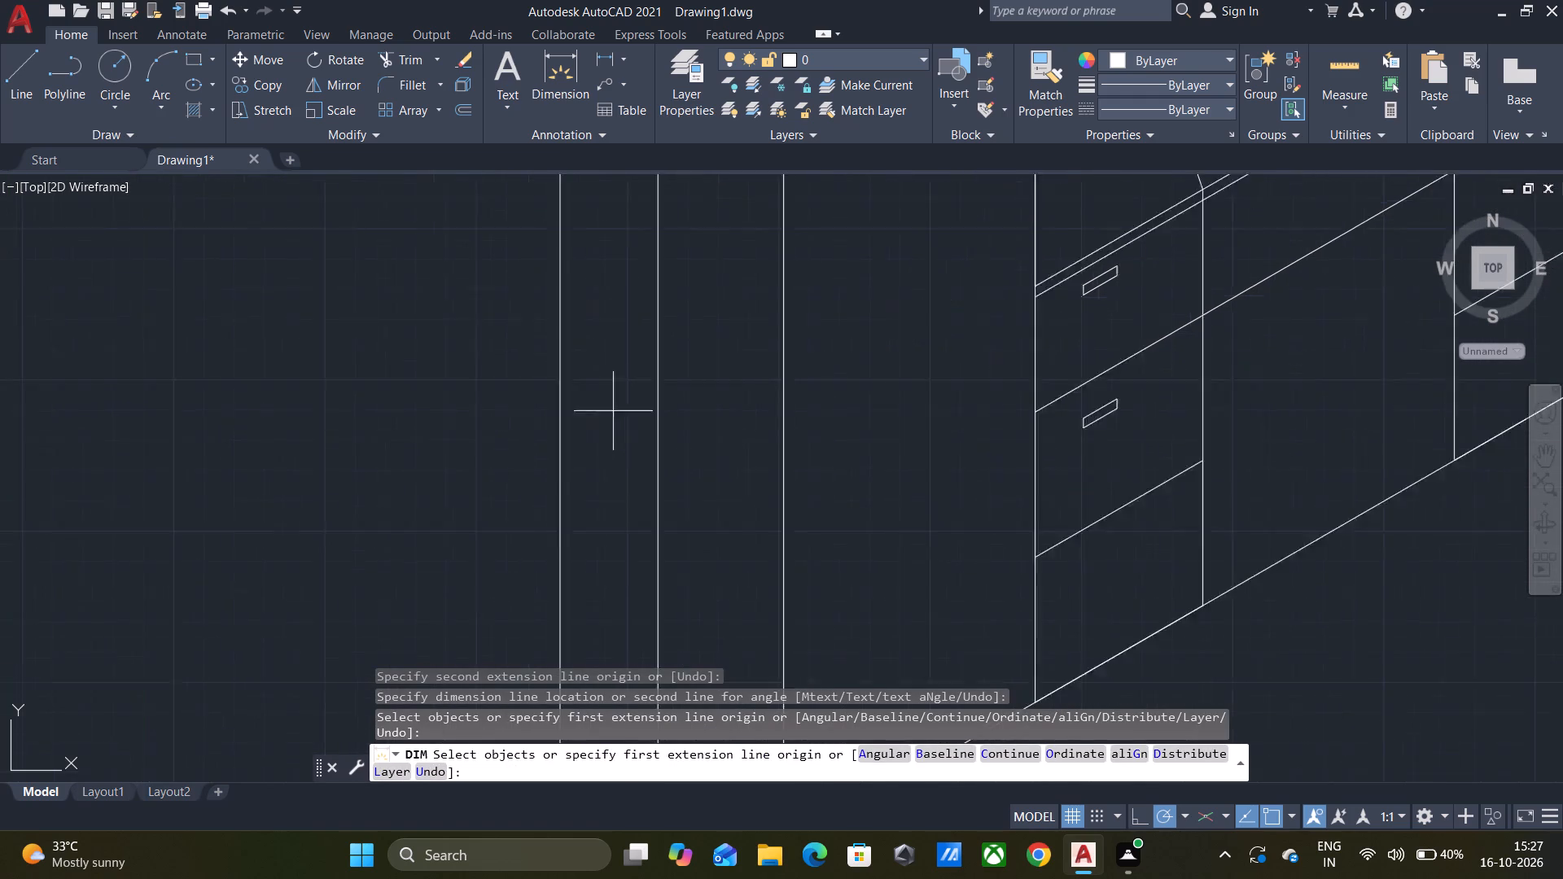
{"action": "scroll", "coordinate": [613, 405], "scroll_direction": "up", "scroll_amount": 2}
{"action": "middle_click_drag", "start_coordinate": [569, 305], "coordinate": [570, 492]}
{"action": "middle_click_drag", "start_coordinate": [497, 258], "coordinate": [519, 455]}
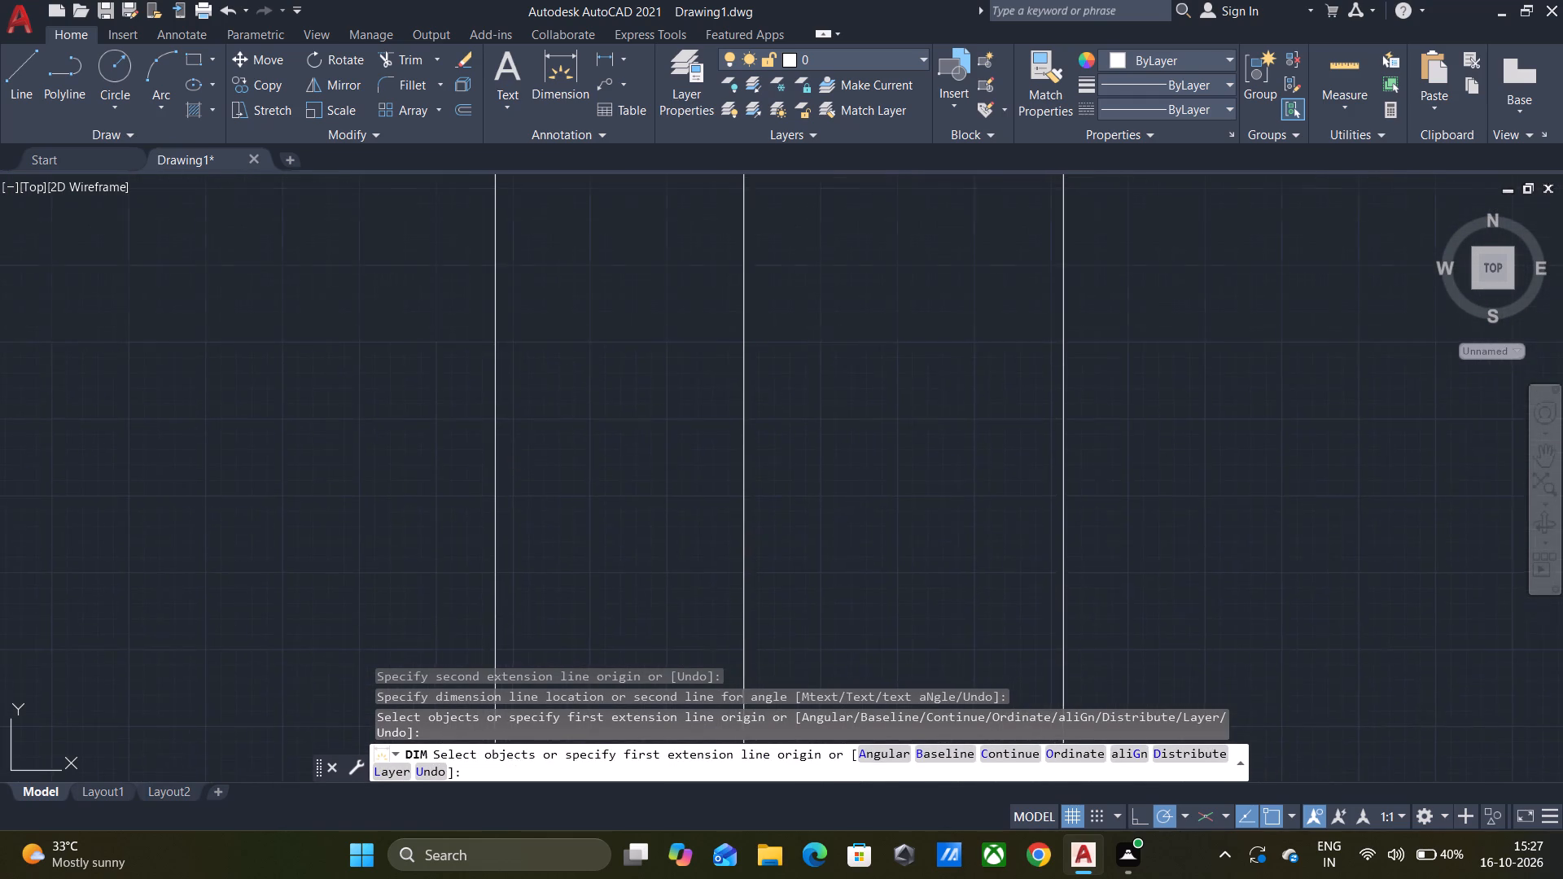
{"action": "scroll", "coordinate": [529, 399], "scroll_direction": "down", "scroll_amount": 3}
{"action": "middle_click_drag", "start_coordinate": [482, 540], "coordinate": [502, 444]}
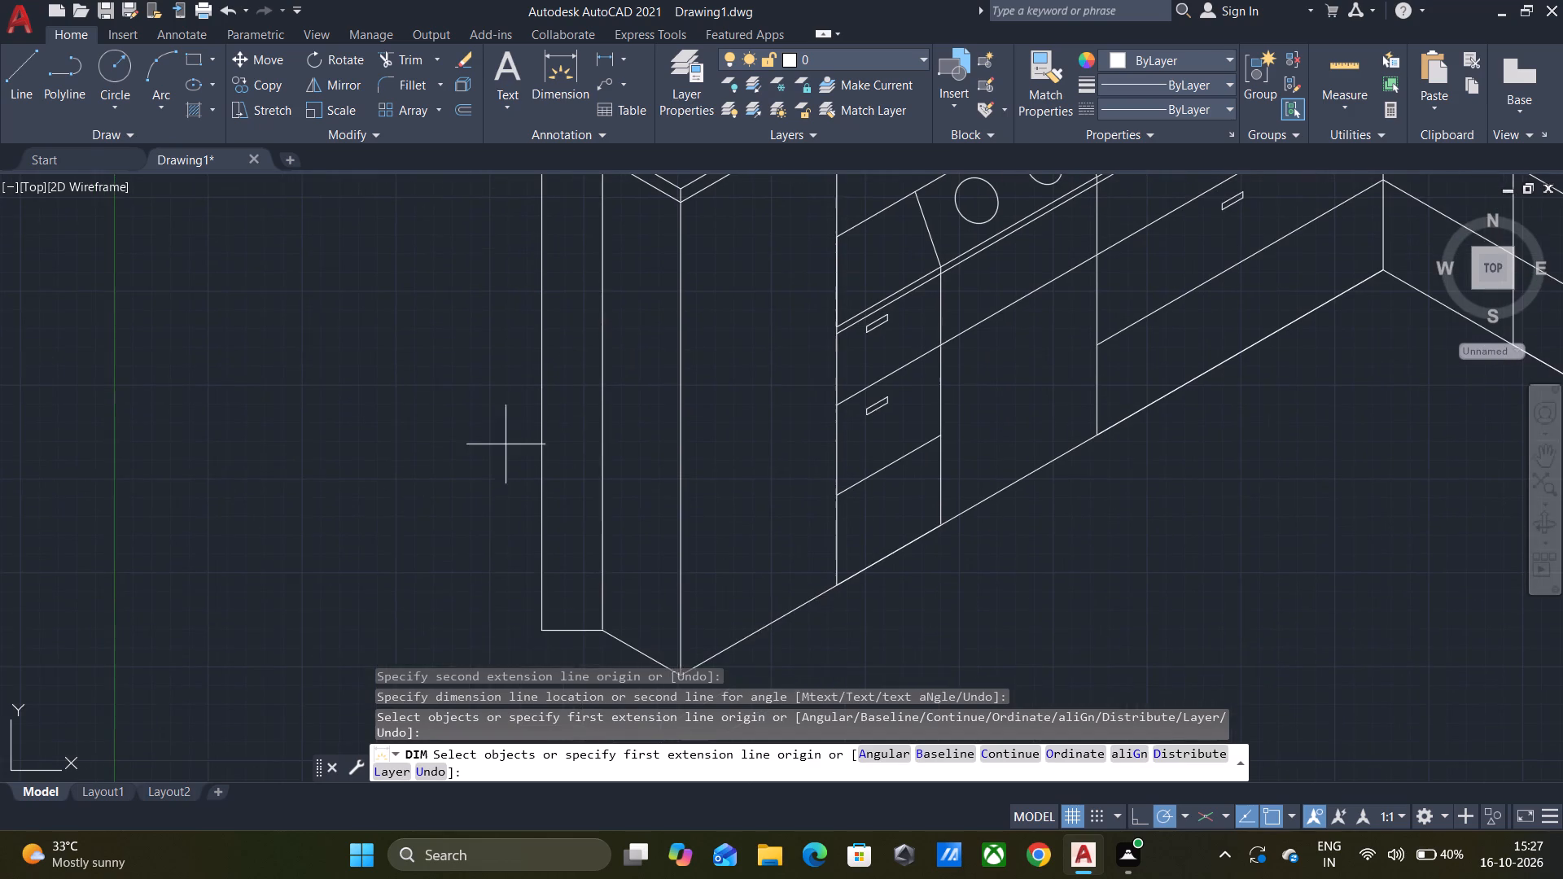
{"action": "scroll", "coordinate": [540, 415], "scroll_direction": "up", "scroll_amount": 3}
{"action": "scroll", "coordinate": [531, 333], "scroll_direction": "up", "scroll_amount": 3}
{"action": "scroll", "coordinate": [532, 461], "scroll_direction": "up", "scroll_amount": 3}
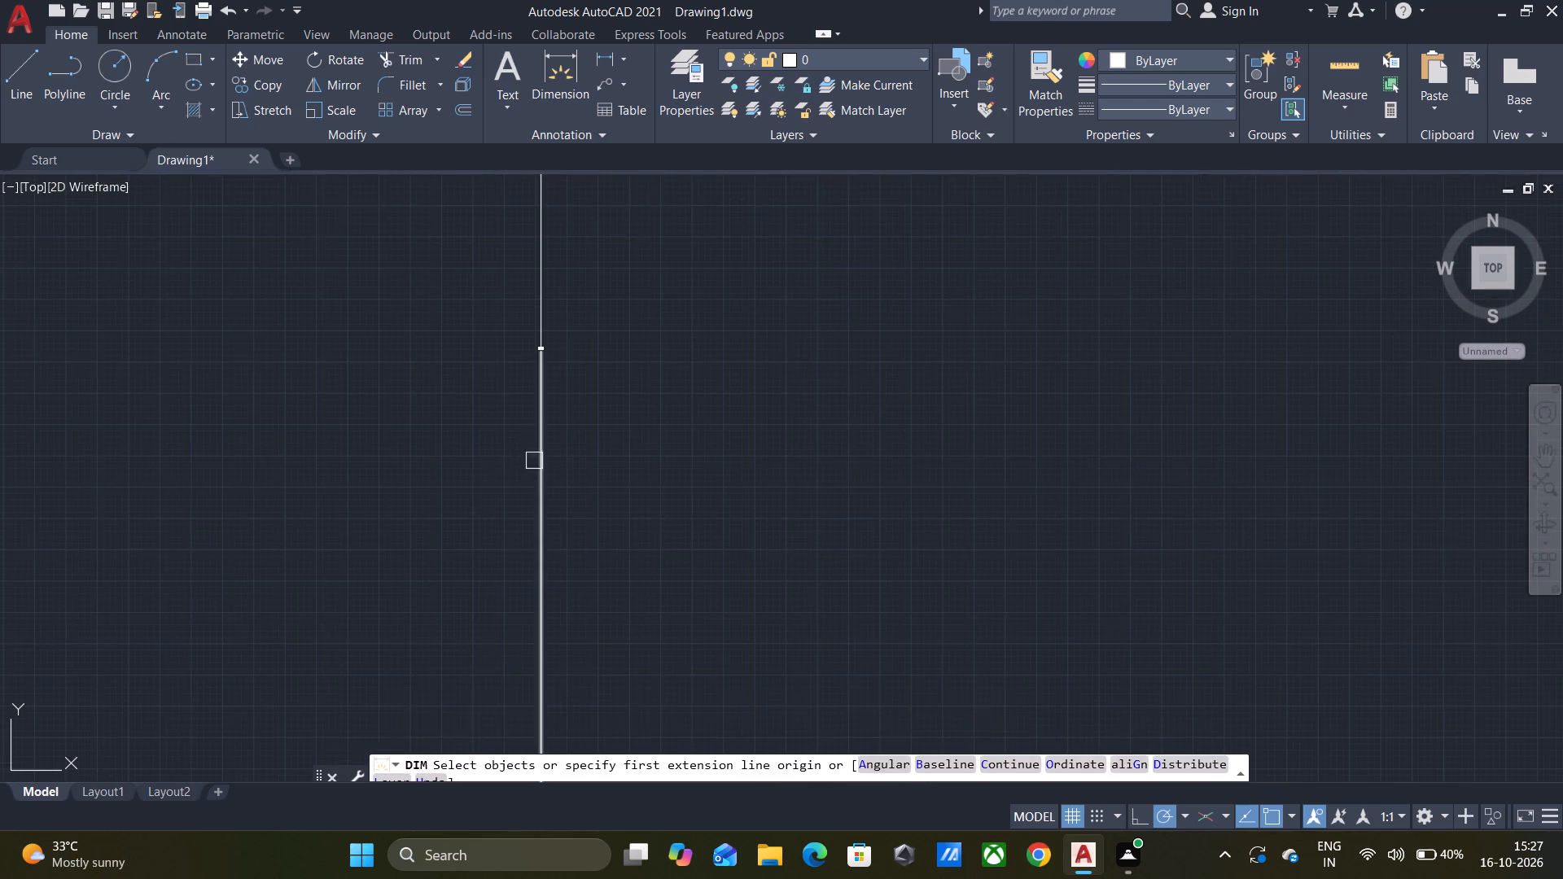
{"action": "scroll", "coordinate": [559, 321], "scroll_direction": "up", "scroll_amount": 2}
{"action": "scroll", "coordinate": [528, 401], "scroll_direction": "up", "scroll_amount": 3}
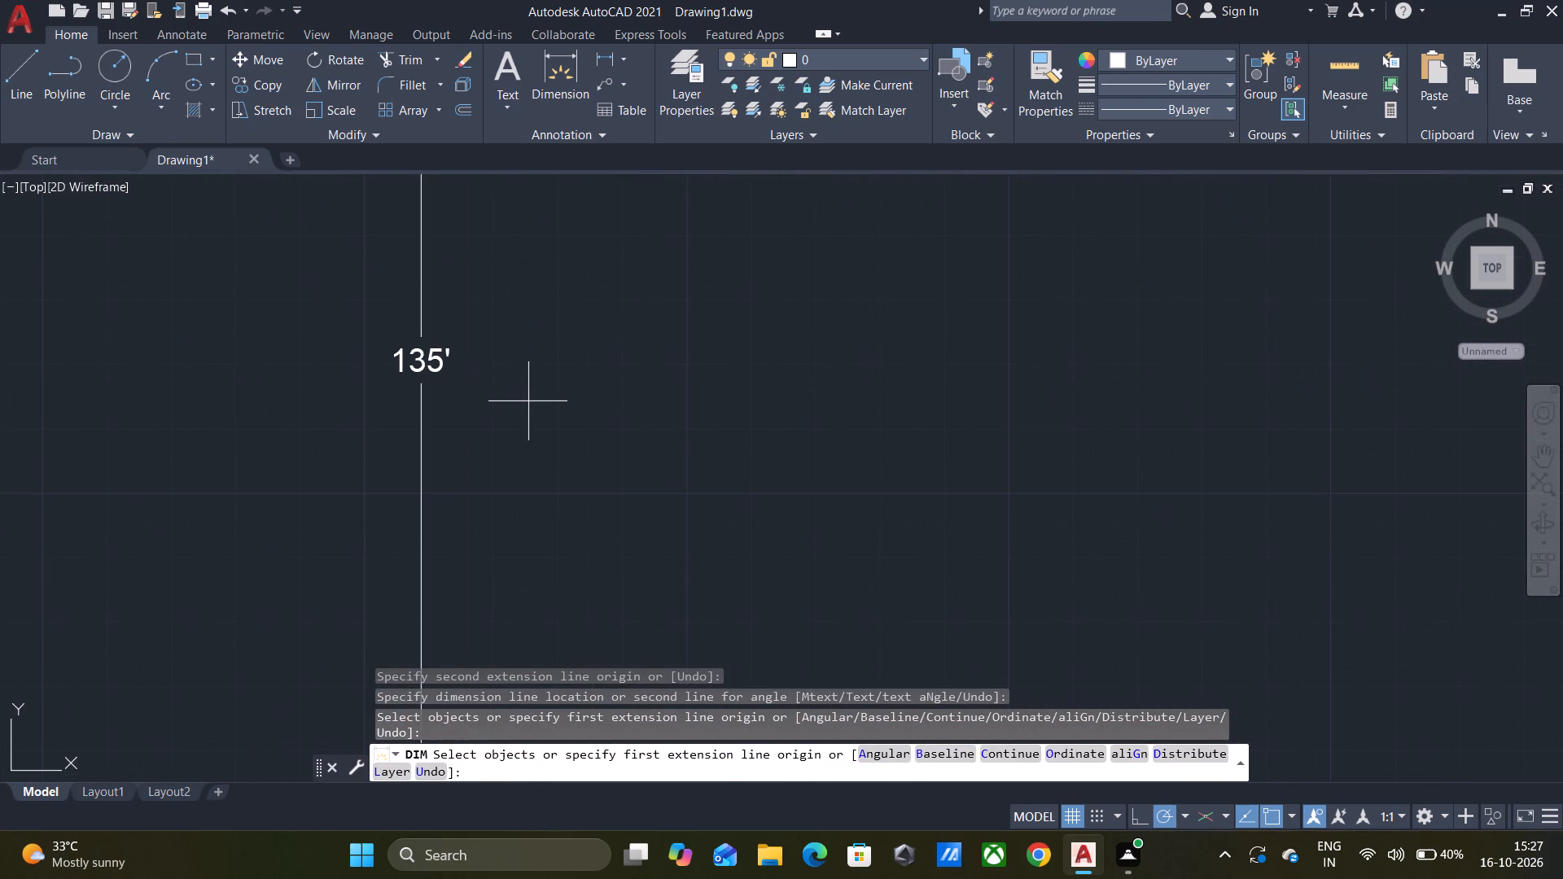
{"action": "key", "text": "Escape"}
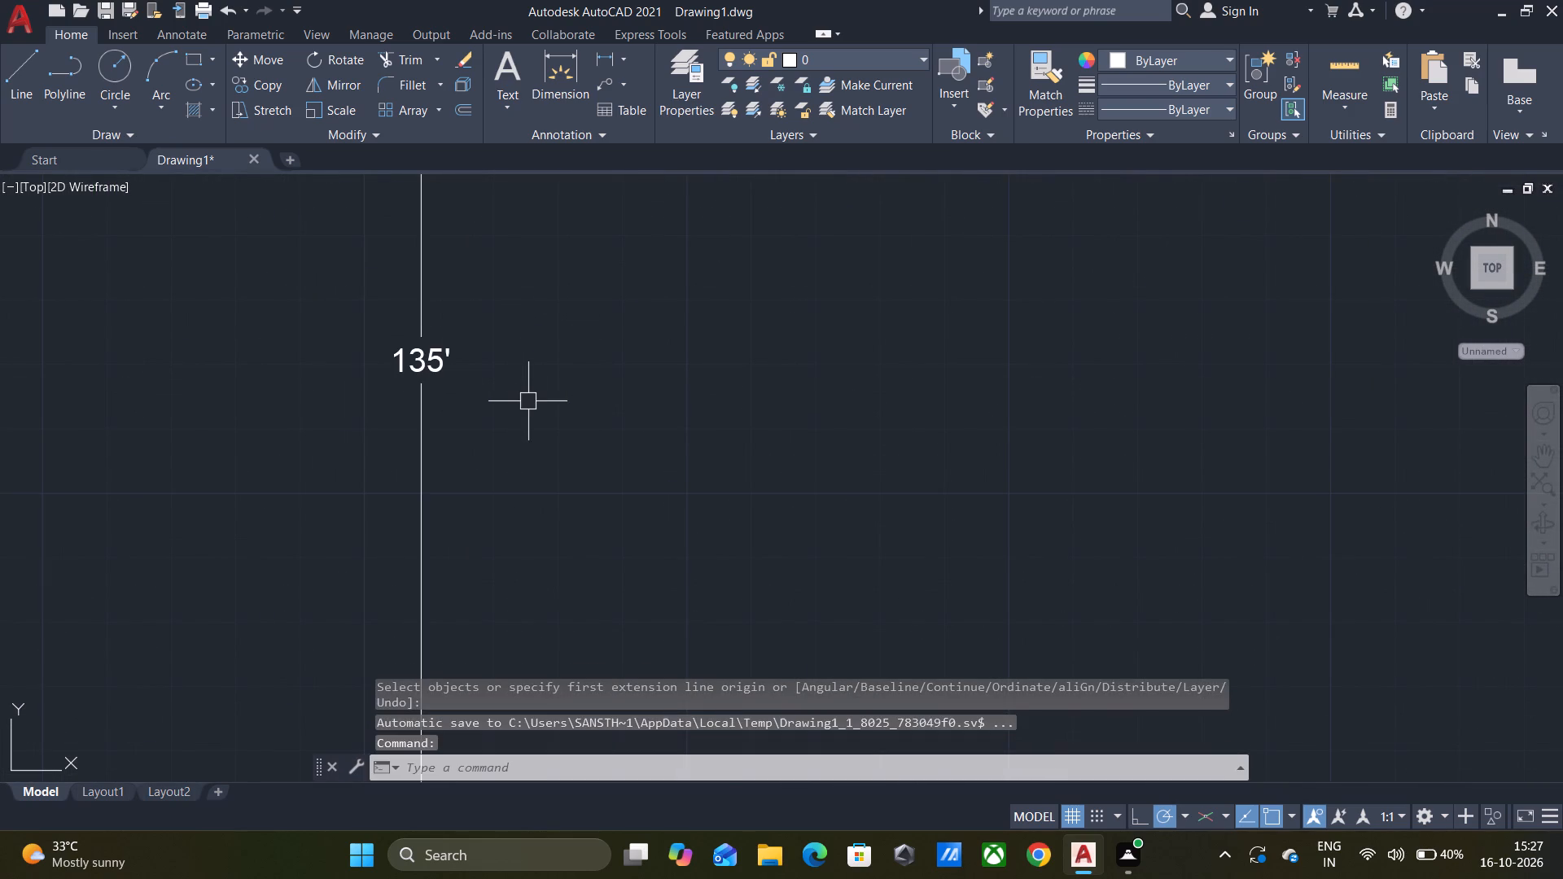
Modify the Standard dimension style so its primary units use the Decimal unit format.
{"action": "left_click", "coordinate": [412, 347]}
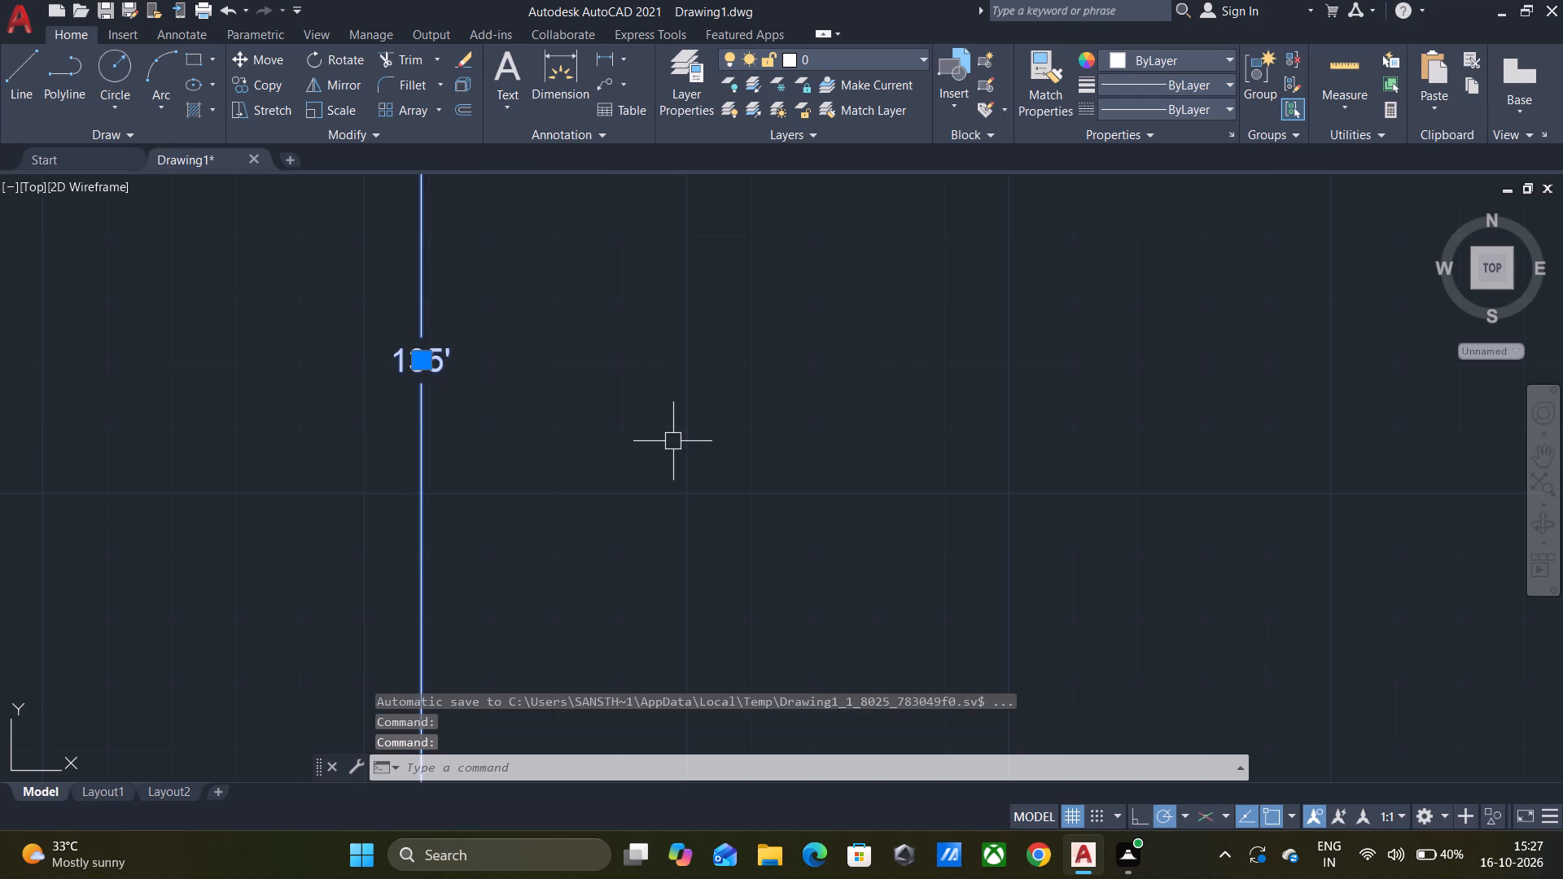
{"action": "key", "text": "d"}
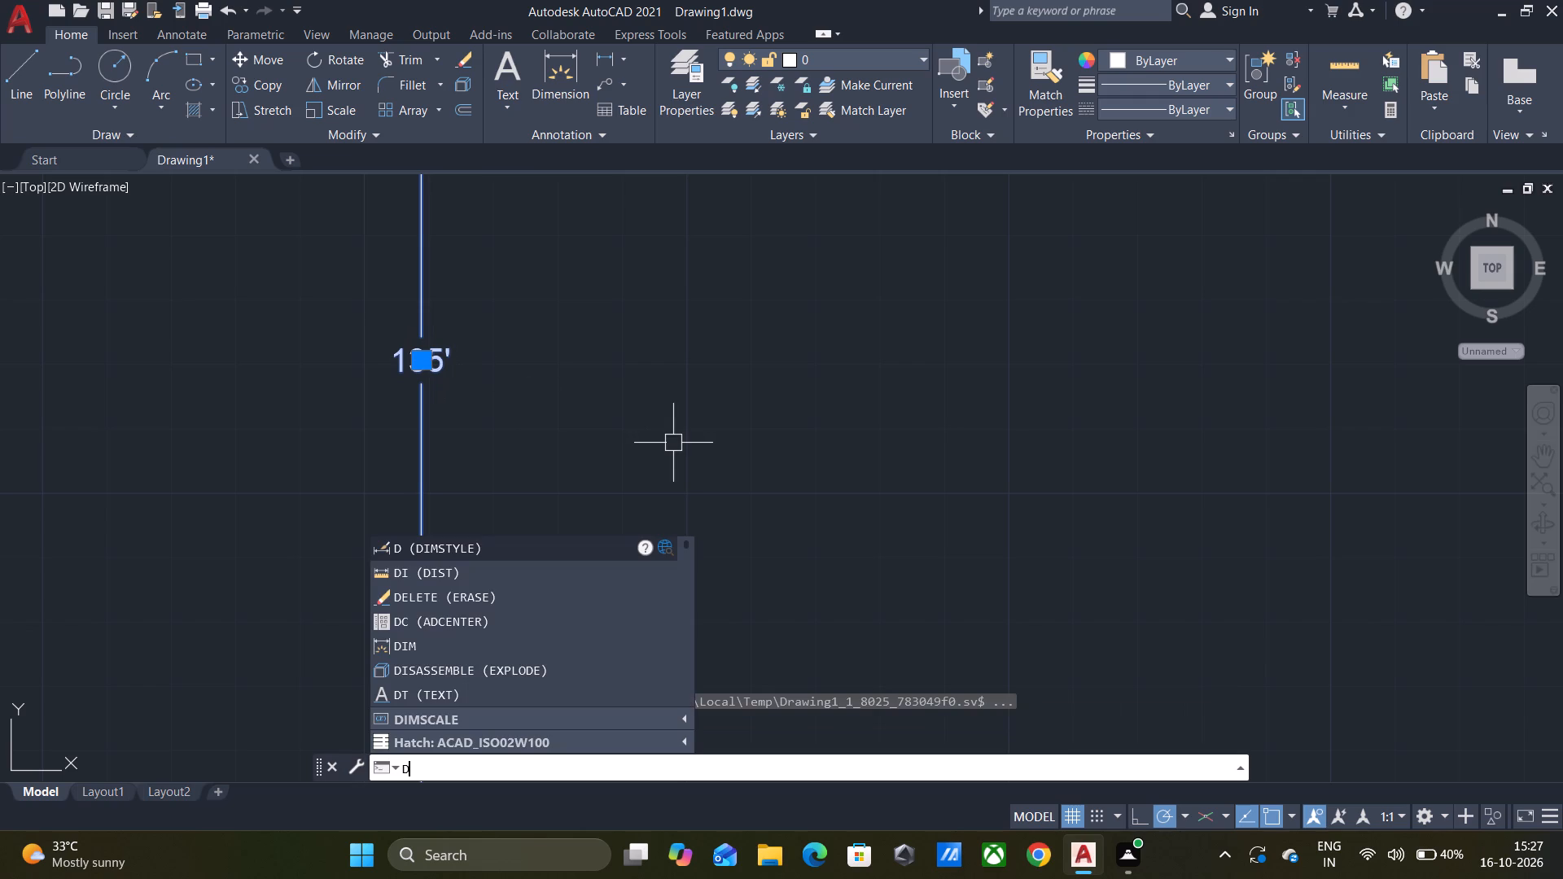
{"action": "key", "text": "shift+Return"}
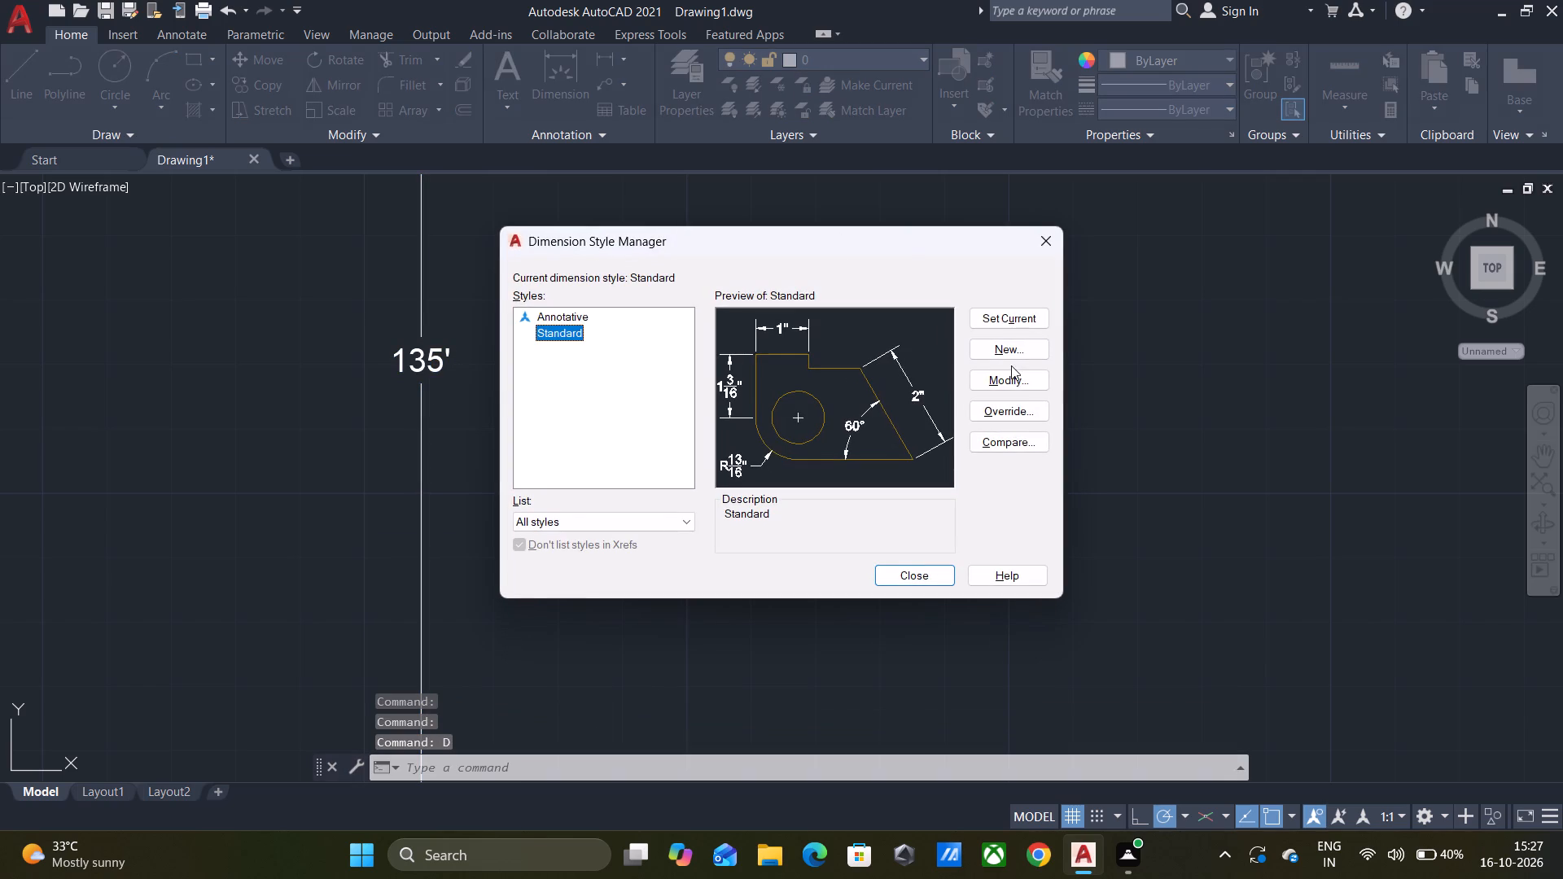
{"action": "left_click", "coordinate": [1017, 374]}
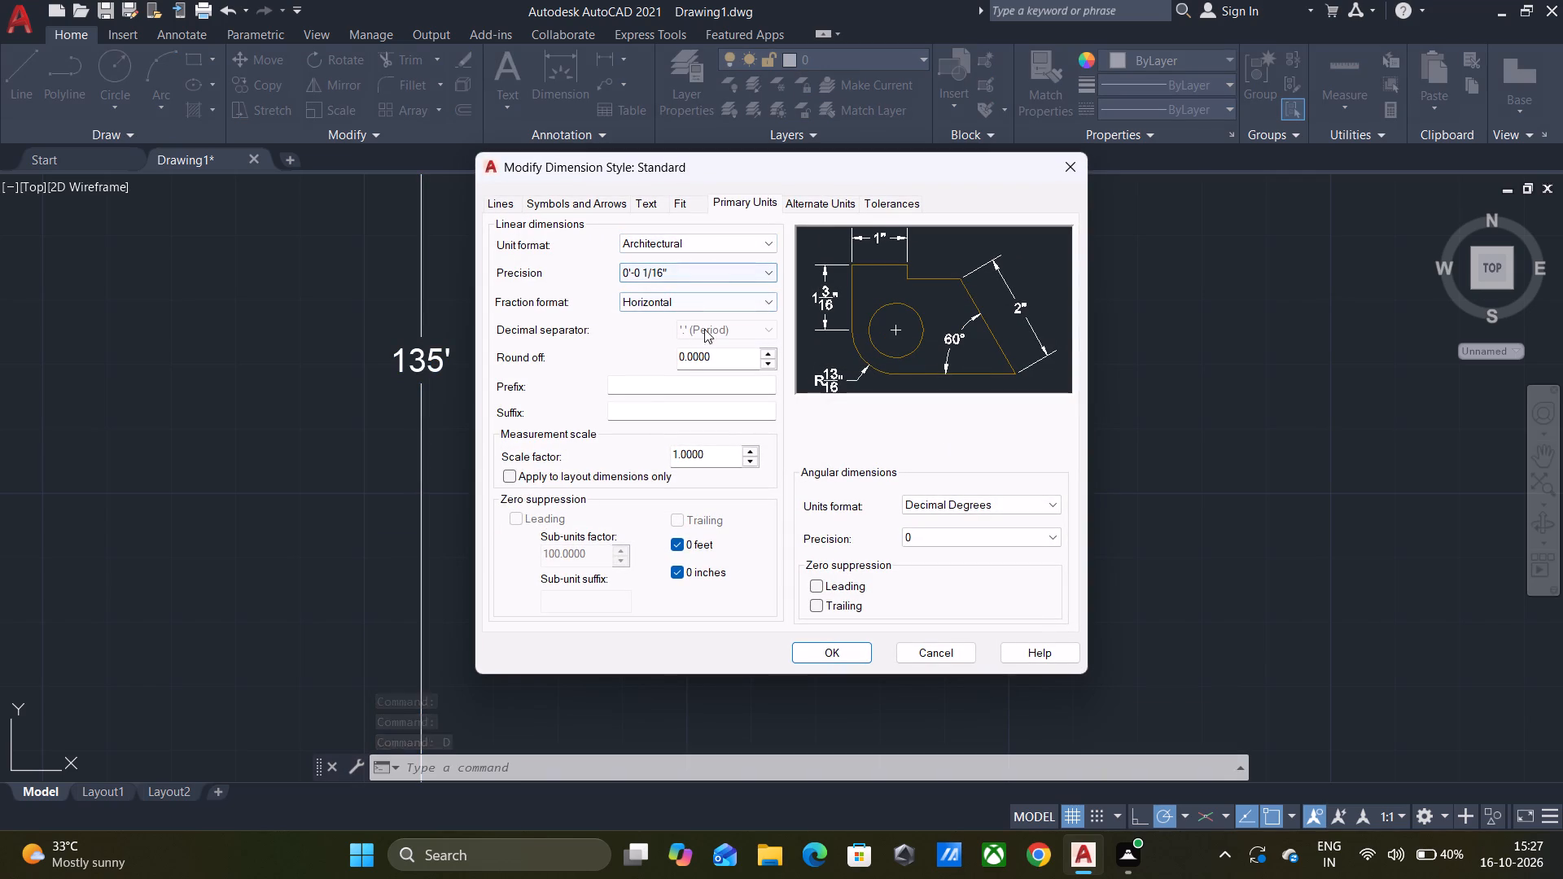
{"action": "left_click", "coordinate": [717, 269]}
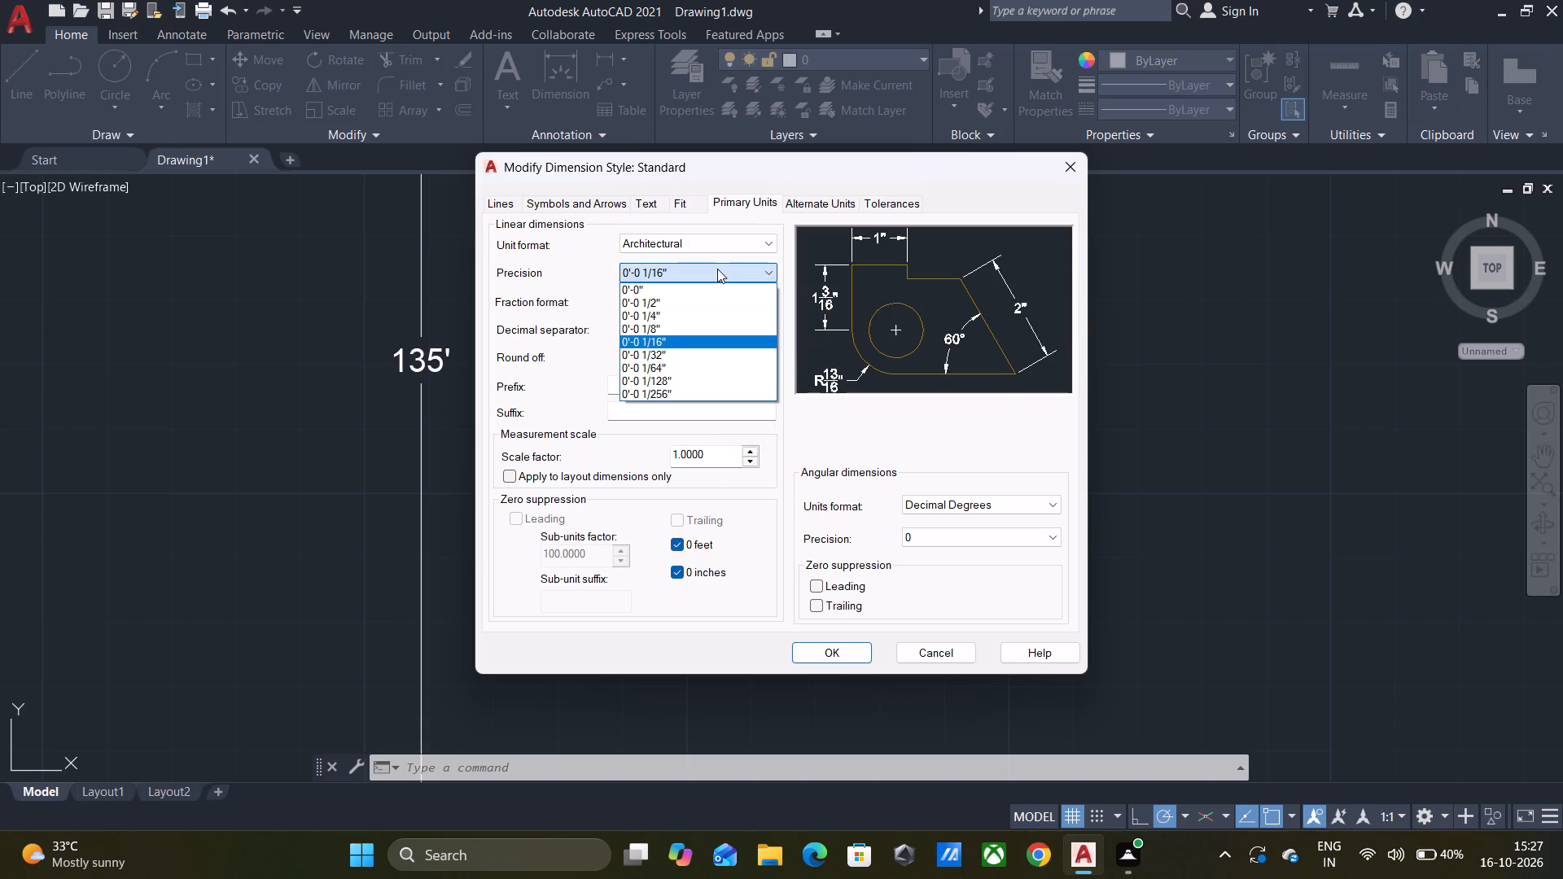
{"action": "left_click", "coordinate": [722, 244]}
{"action": "left_click", "coordinate": [722, 244]}
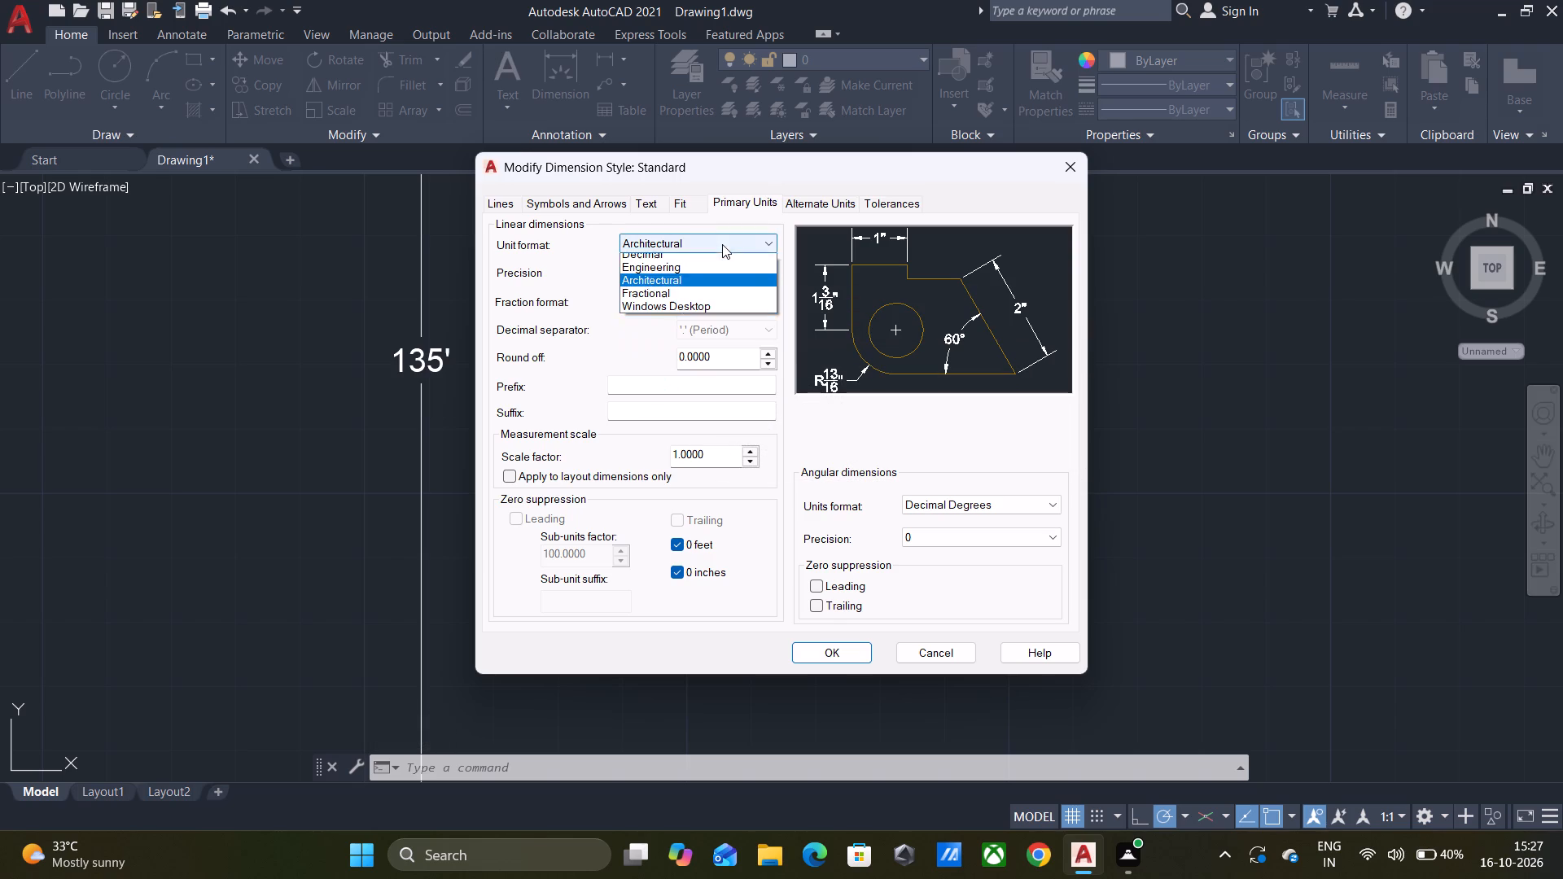
{"action": "left_click", "coordinate": [678, 267]}
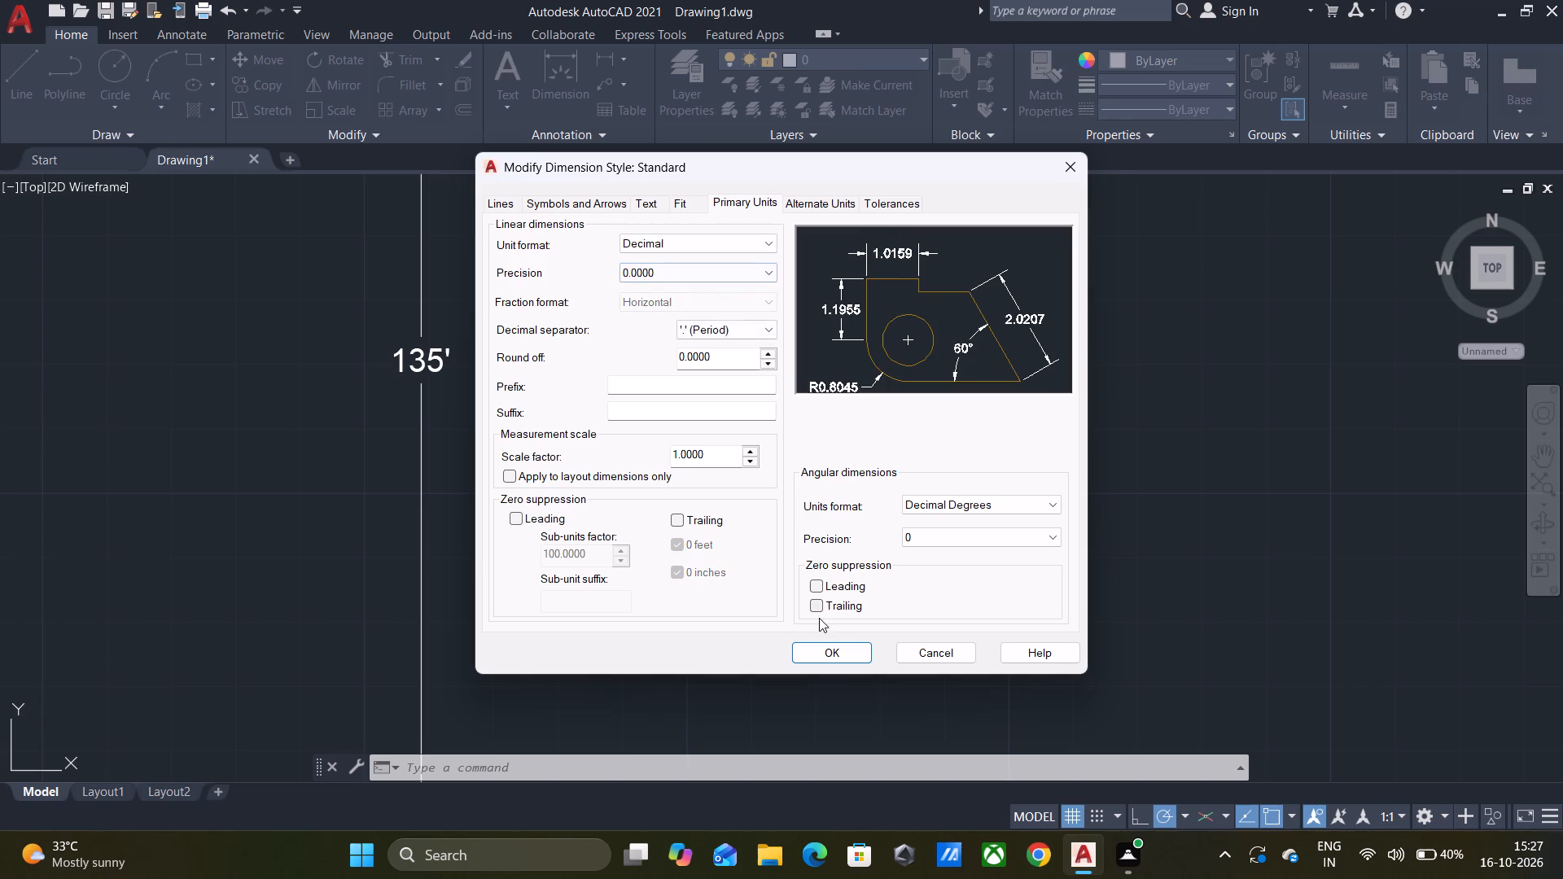
{"action": "left_click", "coordinate": [833, 645]}
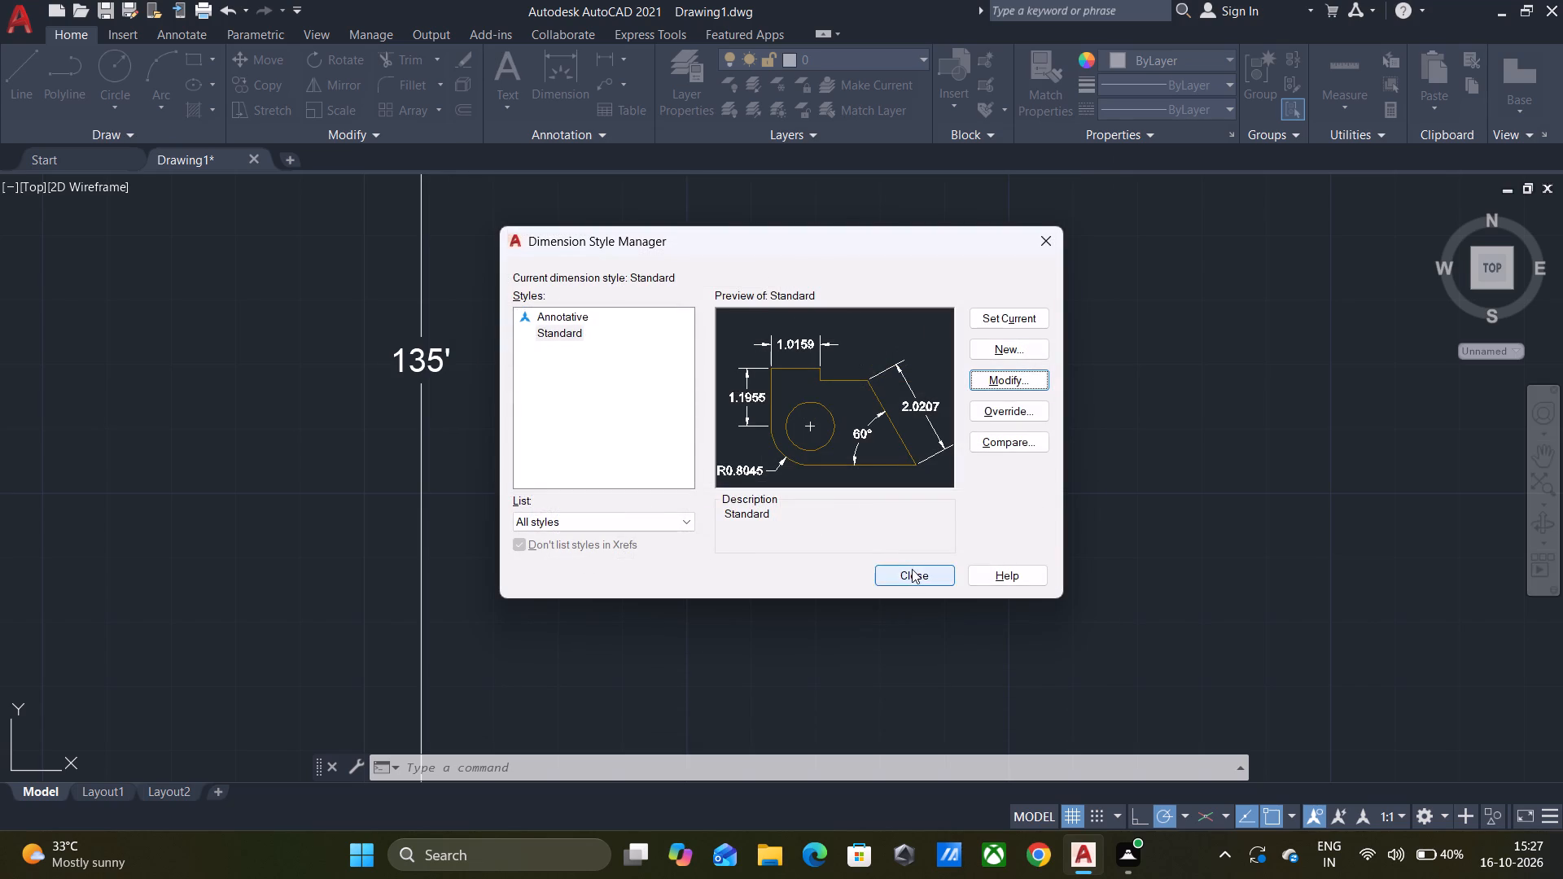
Close the Dimension Style Manager with the Standard style's modified units in place.
{"action": "left_click", "coordinate": [912, 569]}
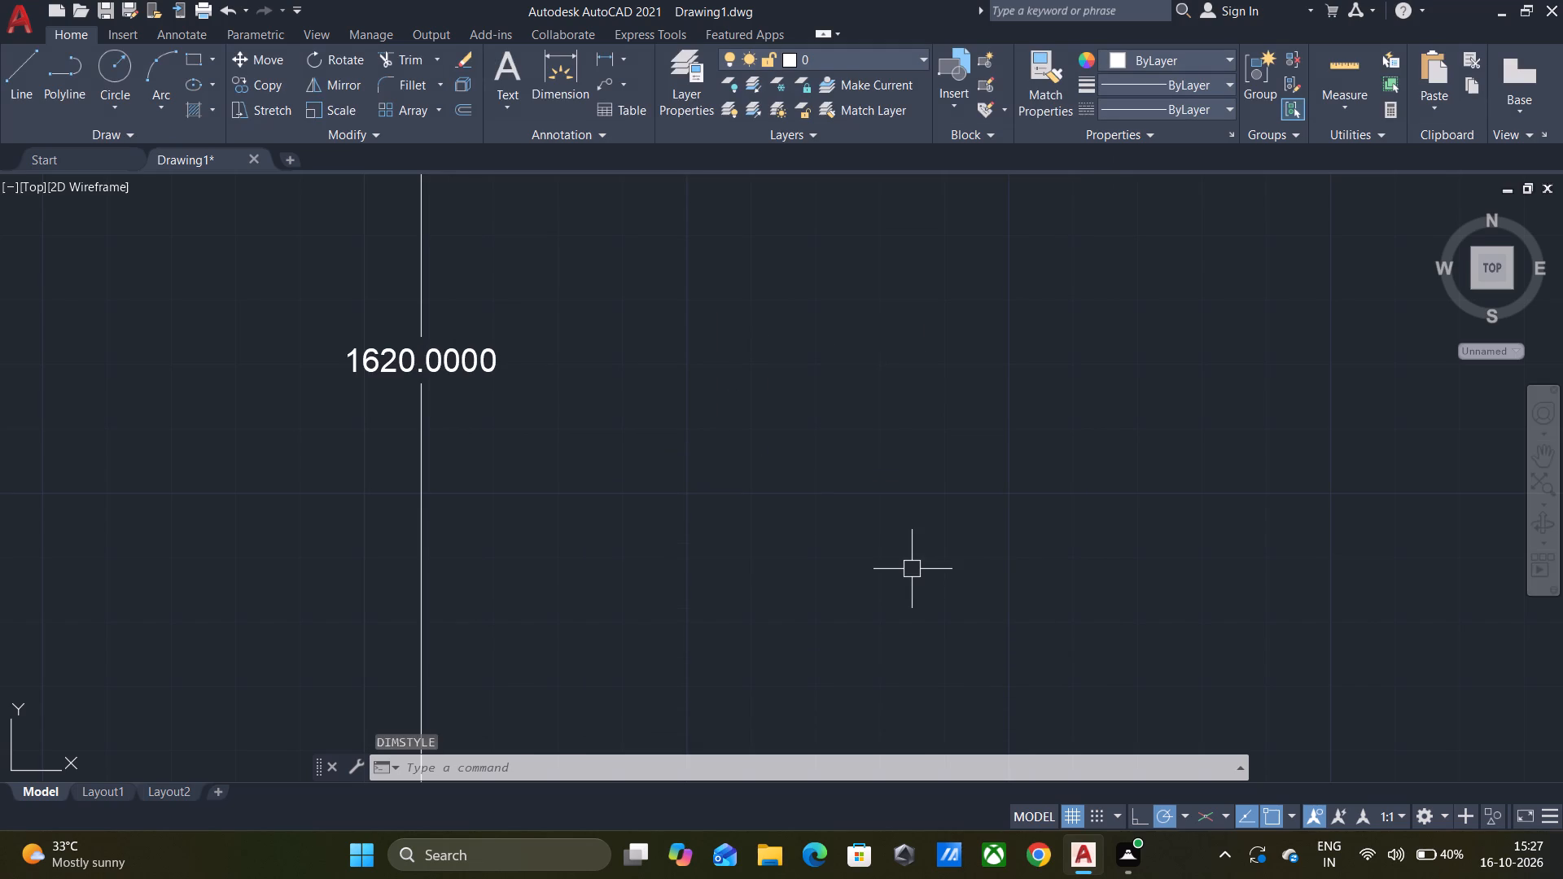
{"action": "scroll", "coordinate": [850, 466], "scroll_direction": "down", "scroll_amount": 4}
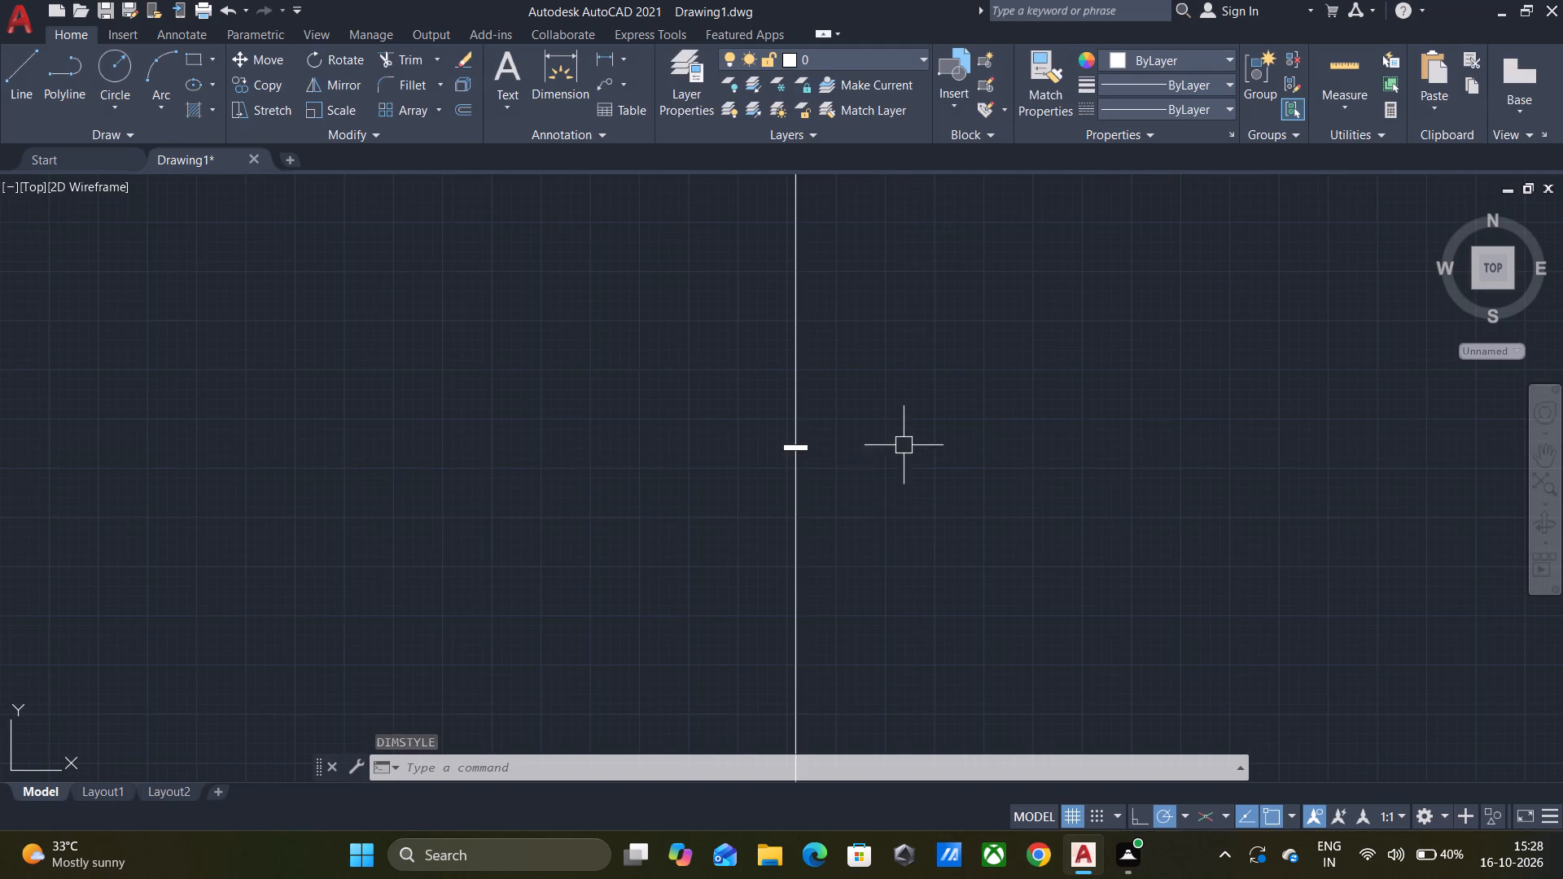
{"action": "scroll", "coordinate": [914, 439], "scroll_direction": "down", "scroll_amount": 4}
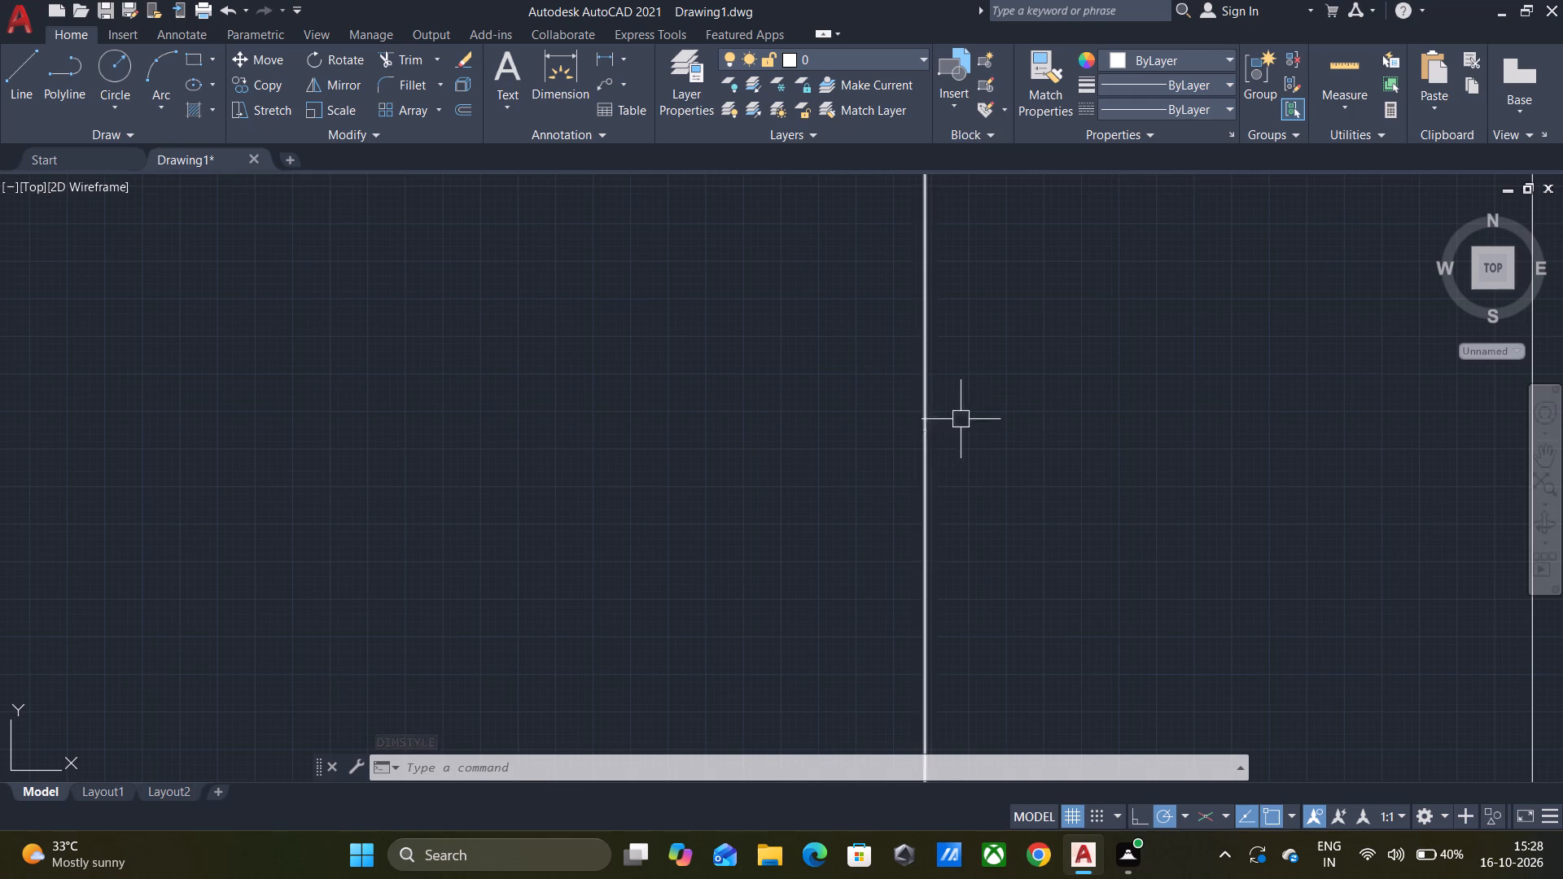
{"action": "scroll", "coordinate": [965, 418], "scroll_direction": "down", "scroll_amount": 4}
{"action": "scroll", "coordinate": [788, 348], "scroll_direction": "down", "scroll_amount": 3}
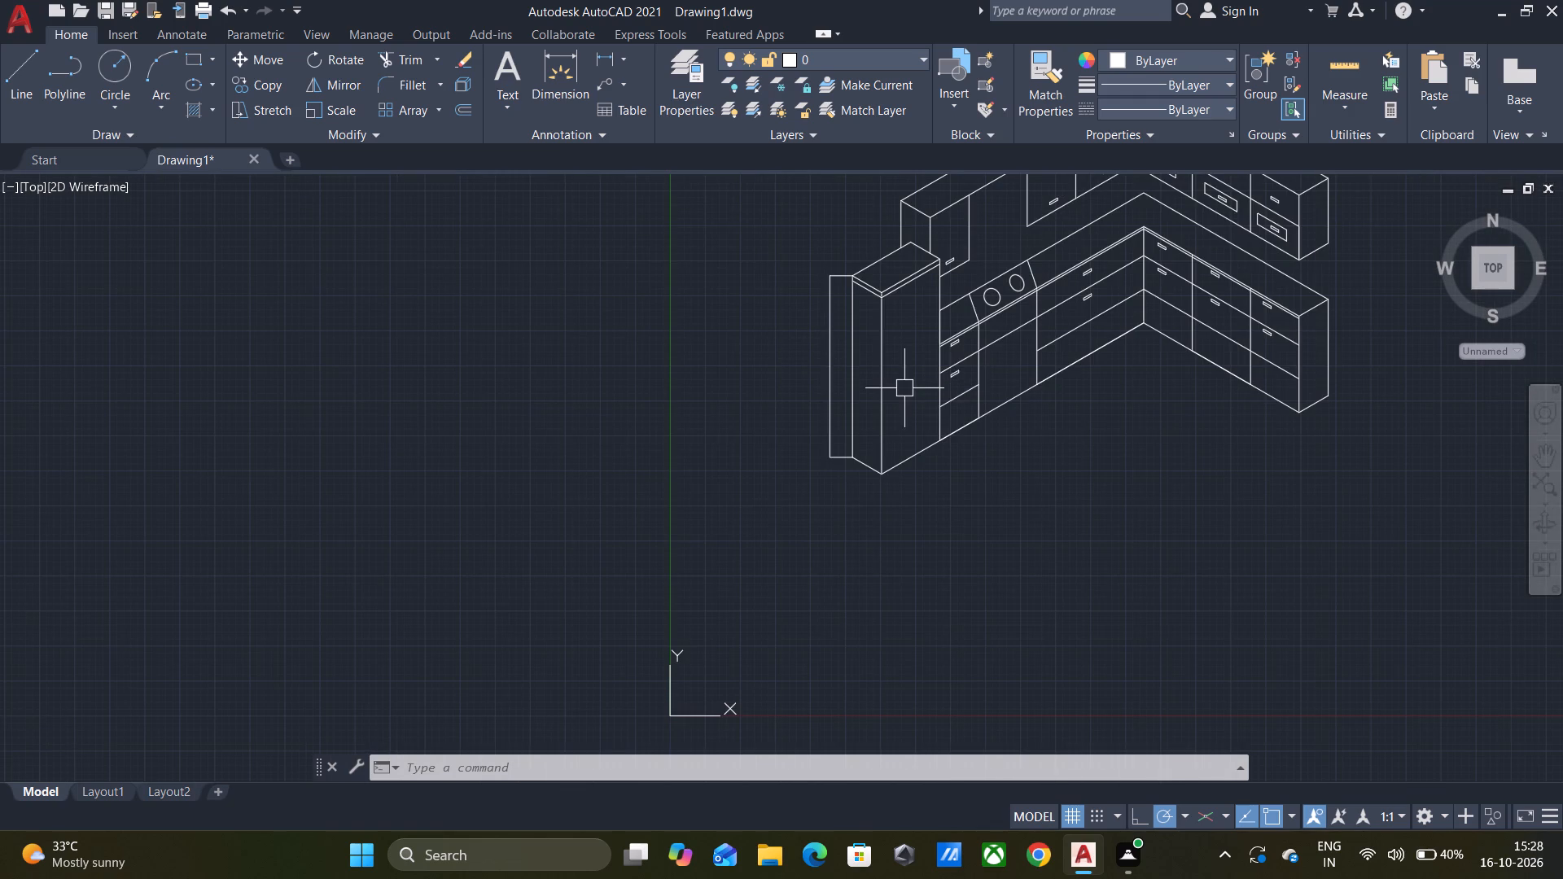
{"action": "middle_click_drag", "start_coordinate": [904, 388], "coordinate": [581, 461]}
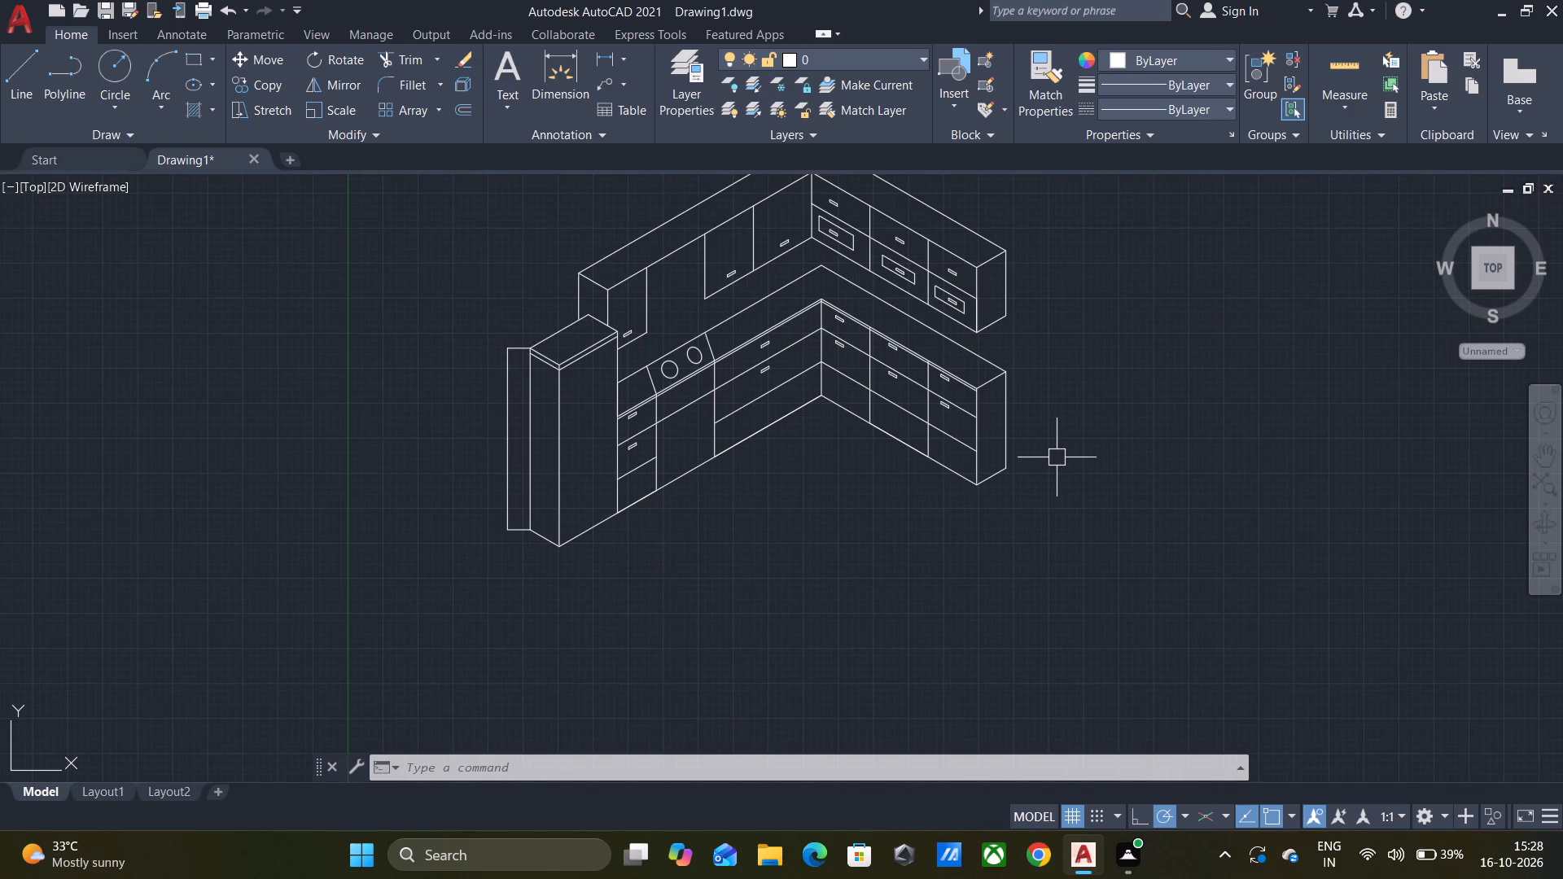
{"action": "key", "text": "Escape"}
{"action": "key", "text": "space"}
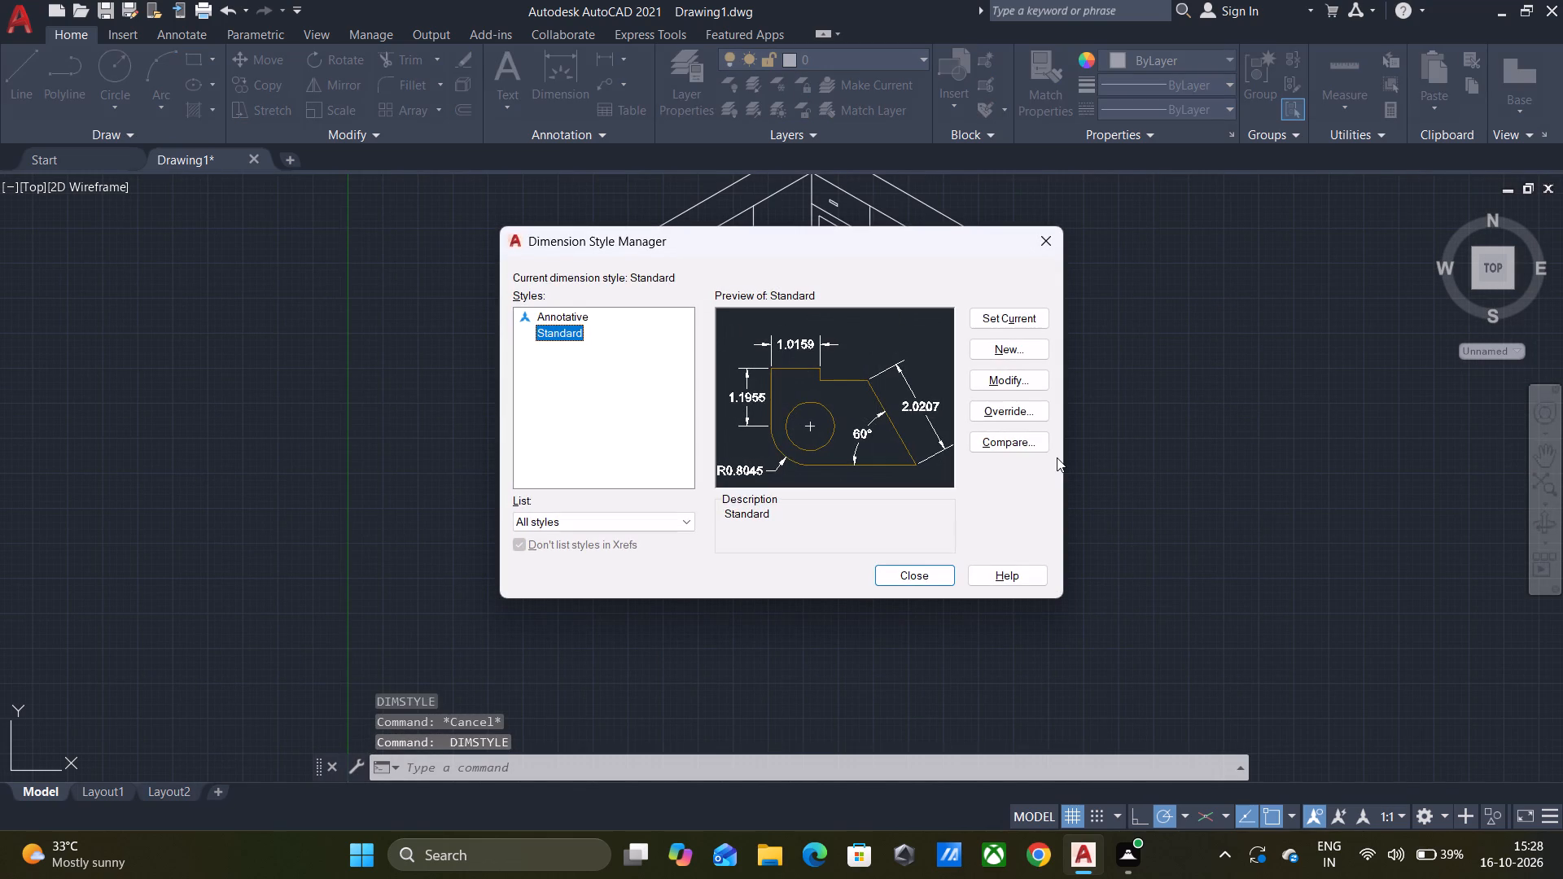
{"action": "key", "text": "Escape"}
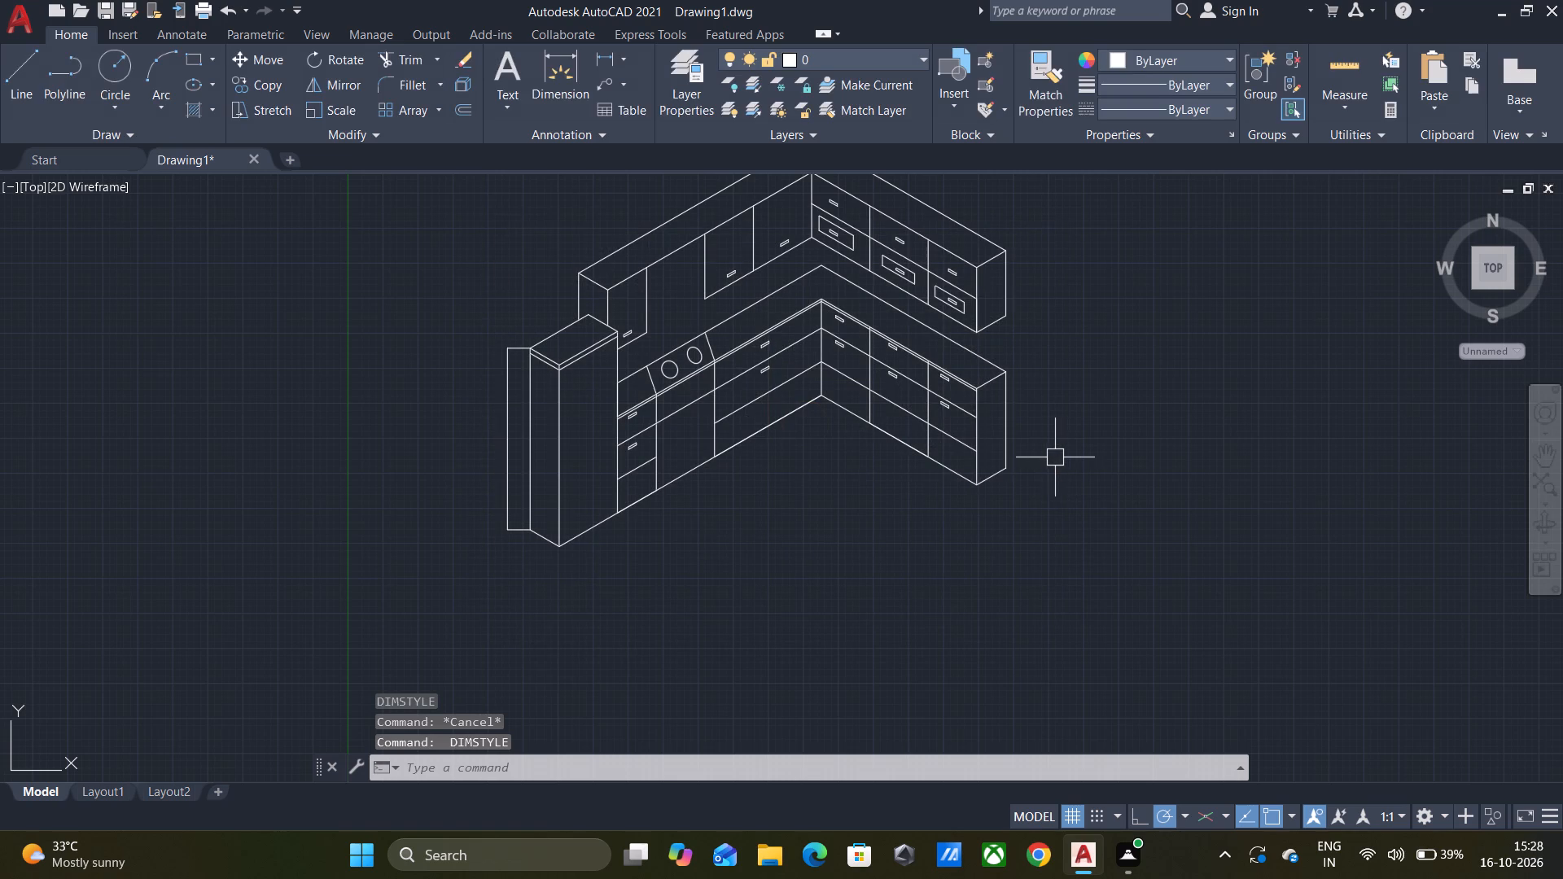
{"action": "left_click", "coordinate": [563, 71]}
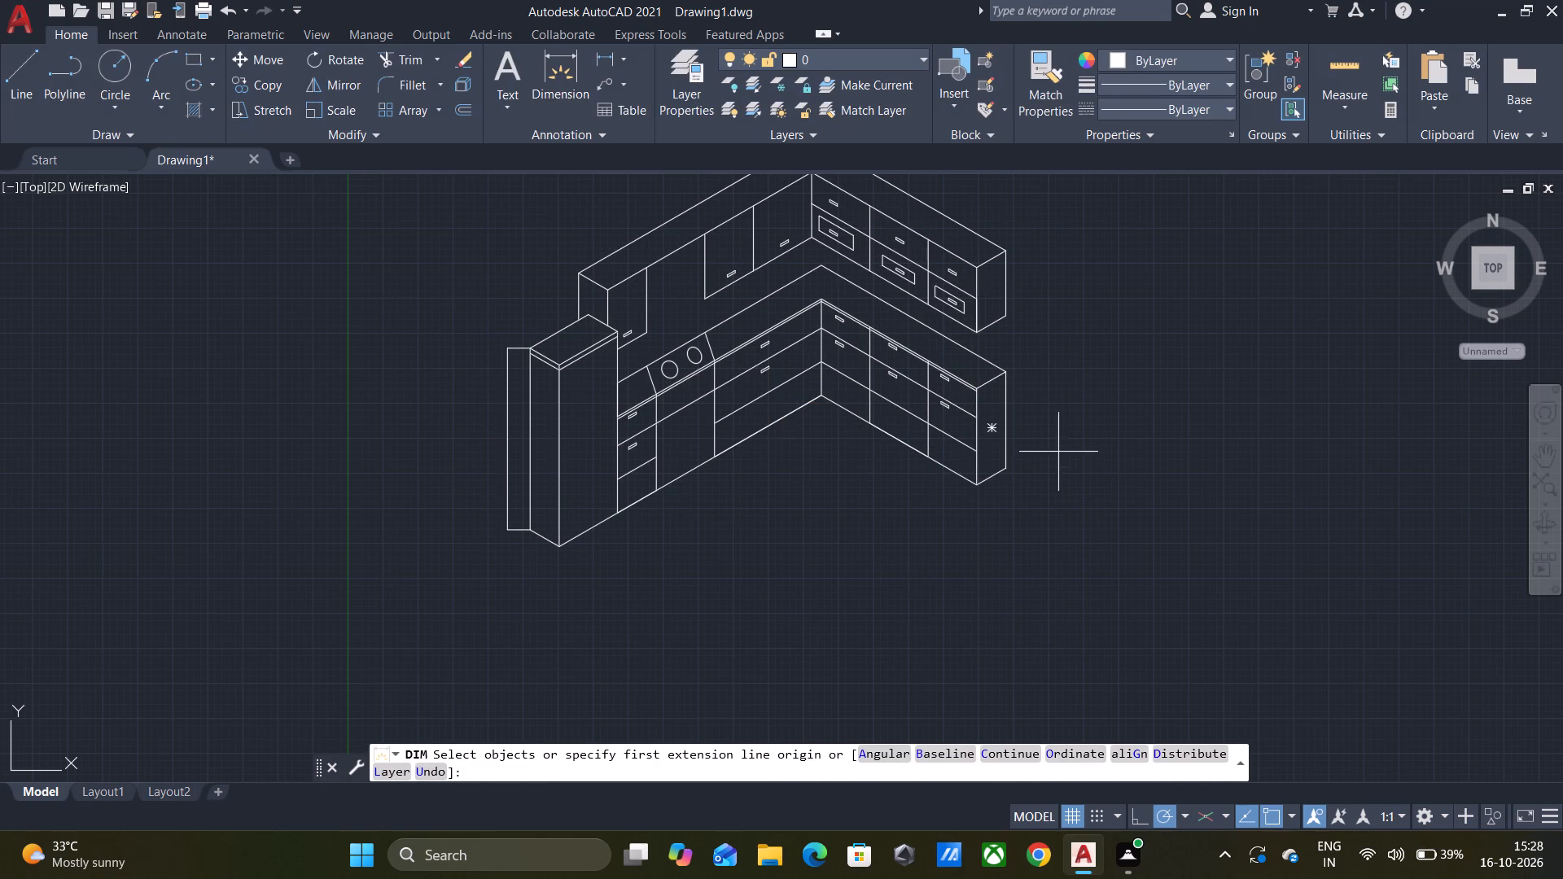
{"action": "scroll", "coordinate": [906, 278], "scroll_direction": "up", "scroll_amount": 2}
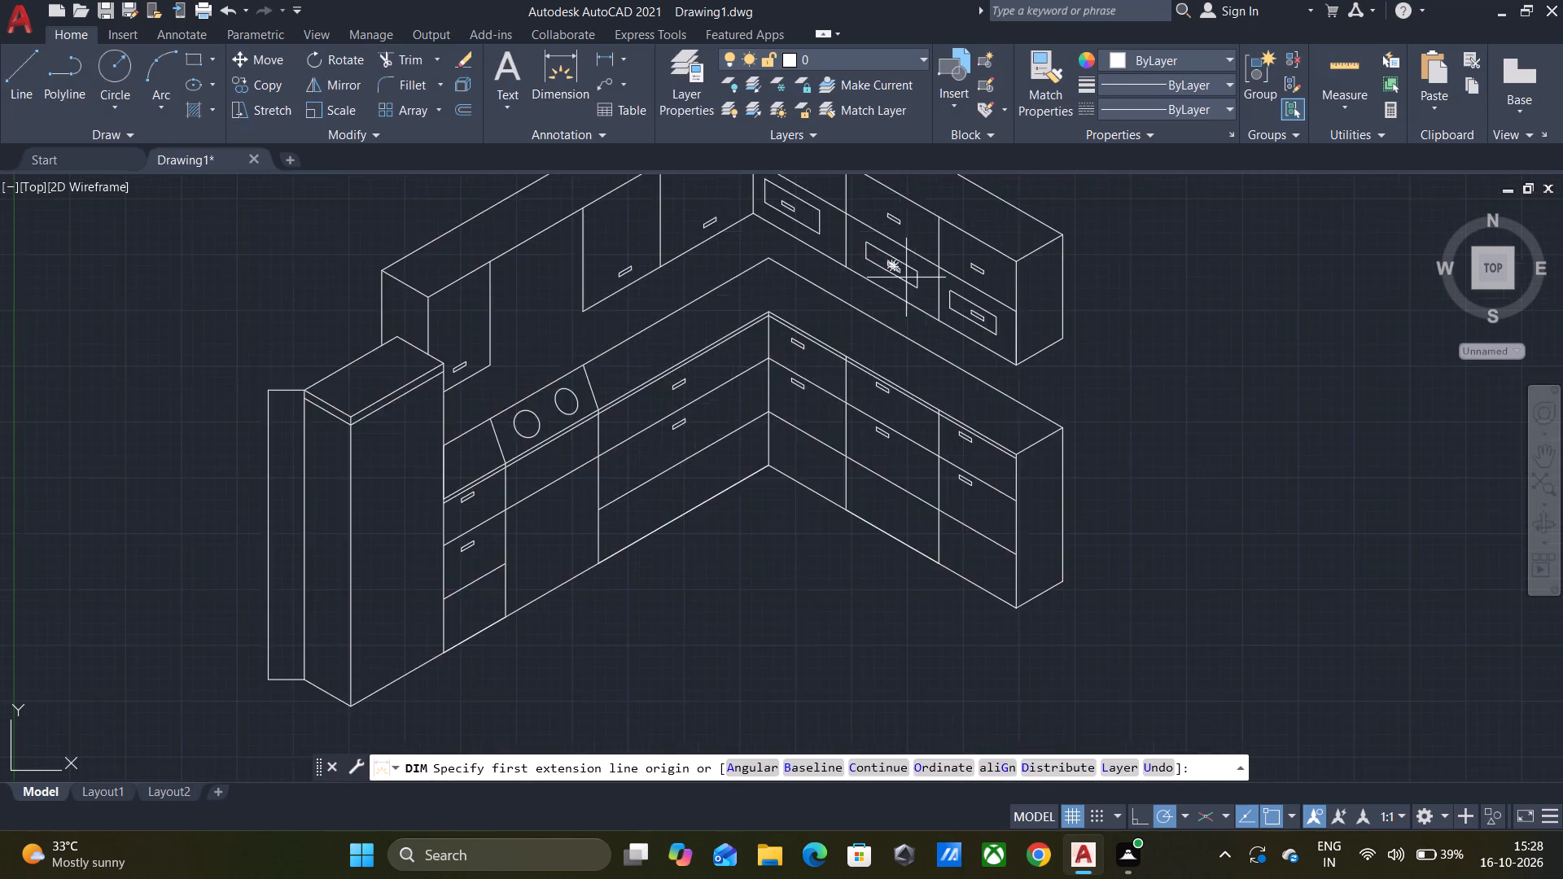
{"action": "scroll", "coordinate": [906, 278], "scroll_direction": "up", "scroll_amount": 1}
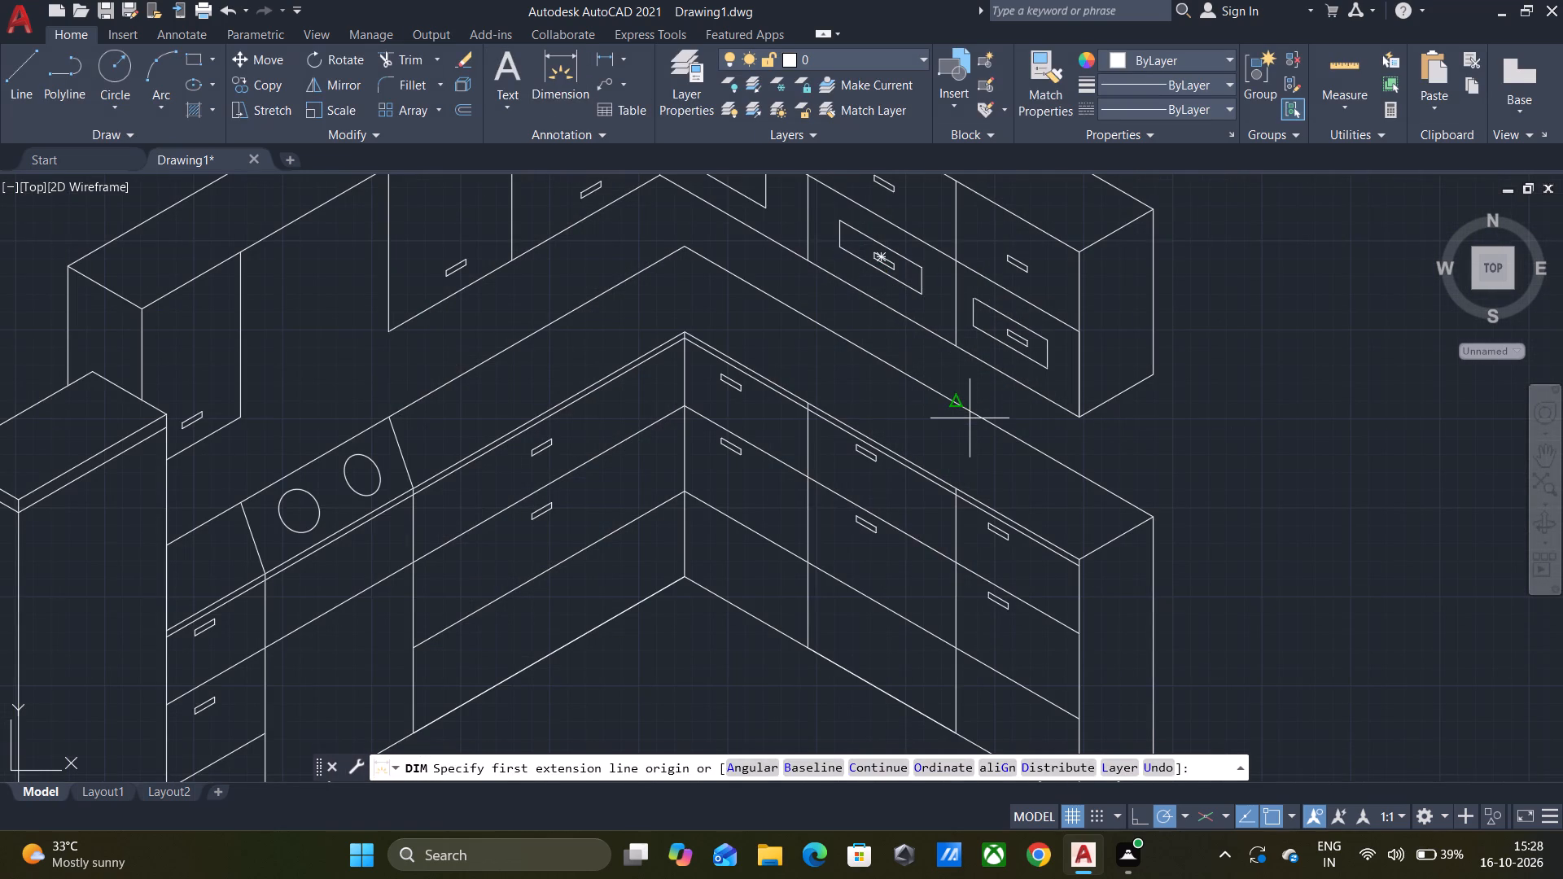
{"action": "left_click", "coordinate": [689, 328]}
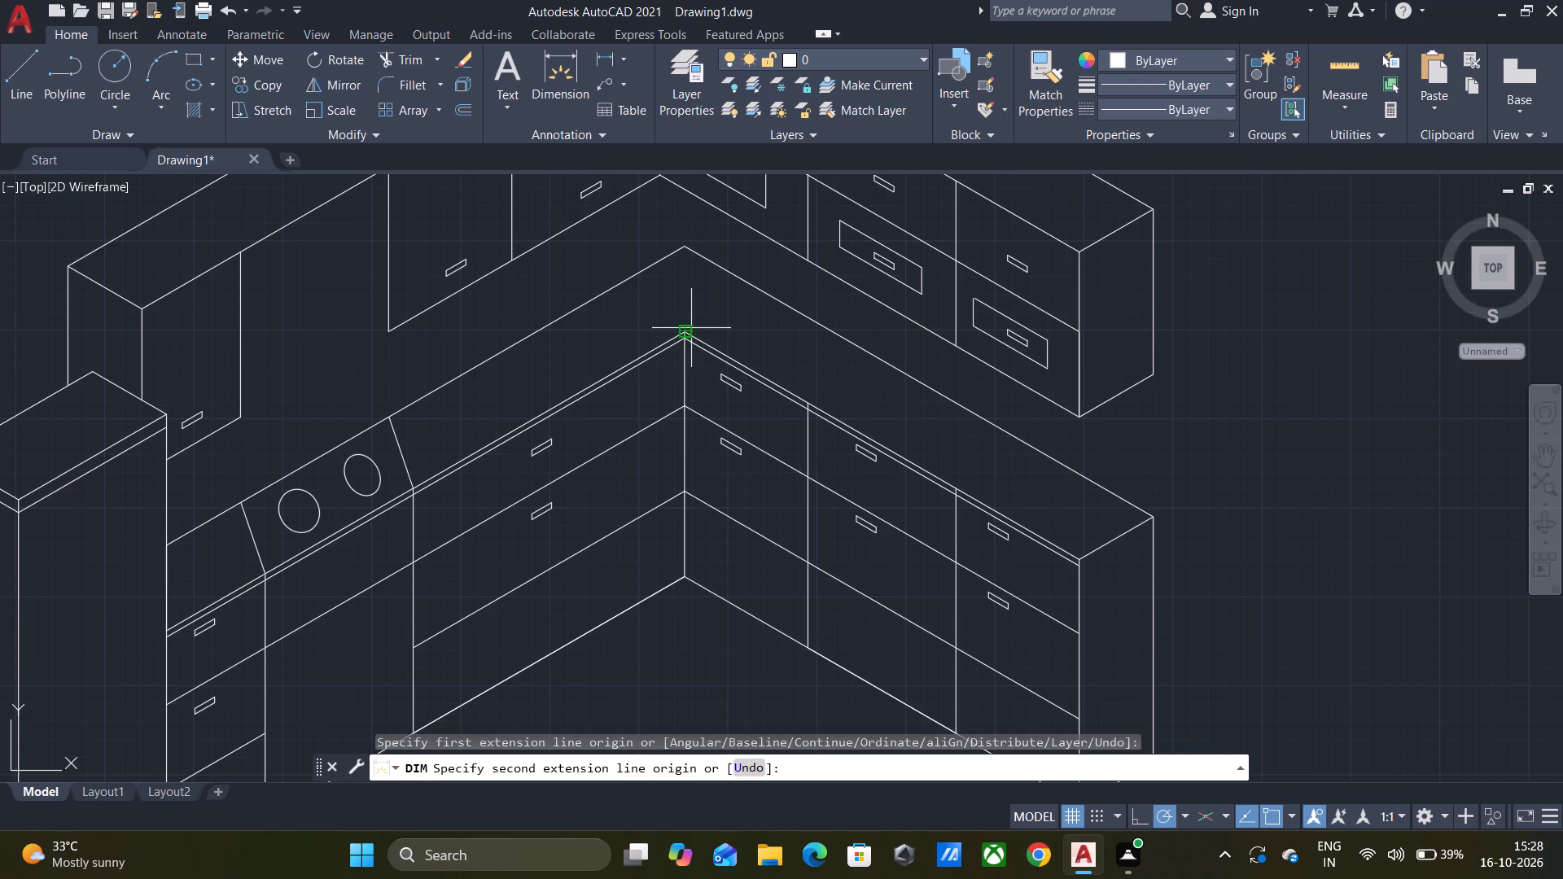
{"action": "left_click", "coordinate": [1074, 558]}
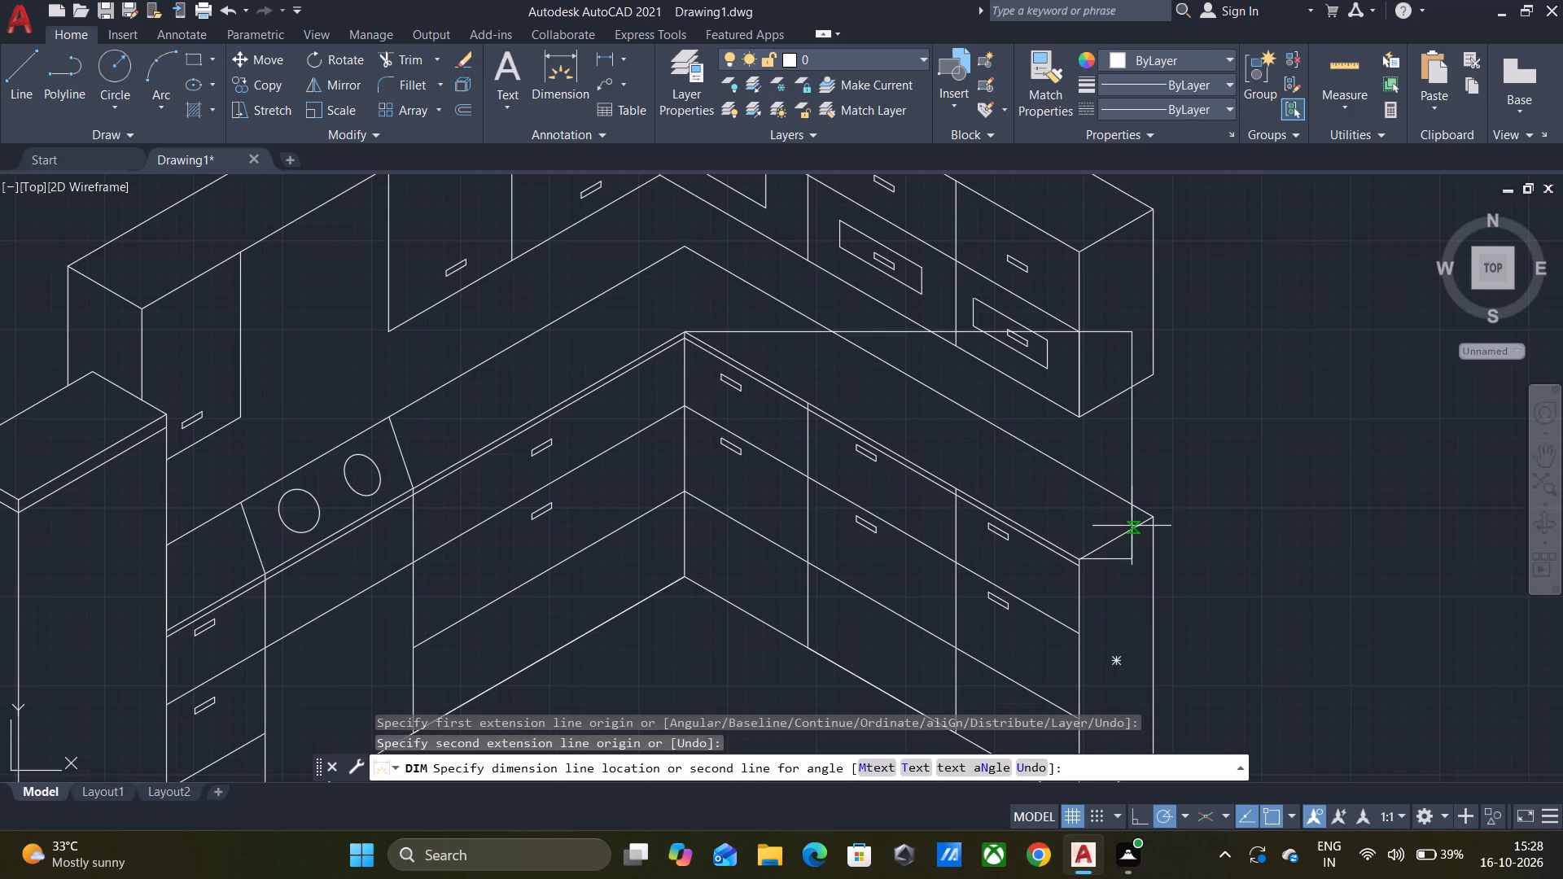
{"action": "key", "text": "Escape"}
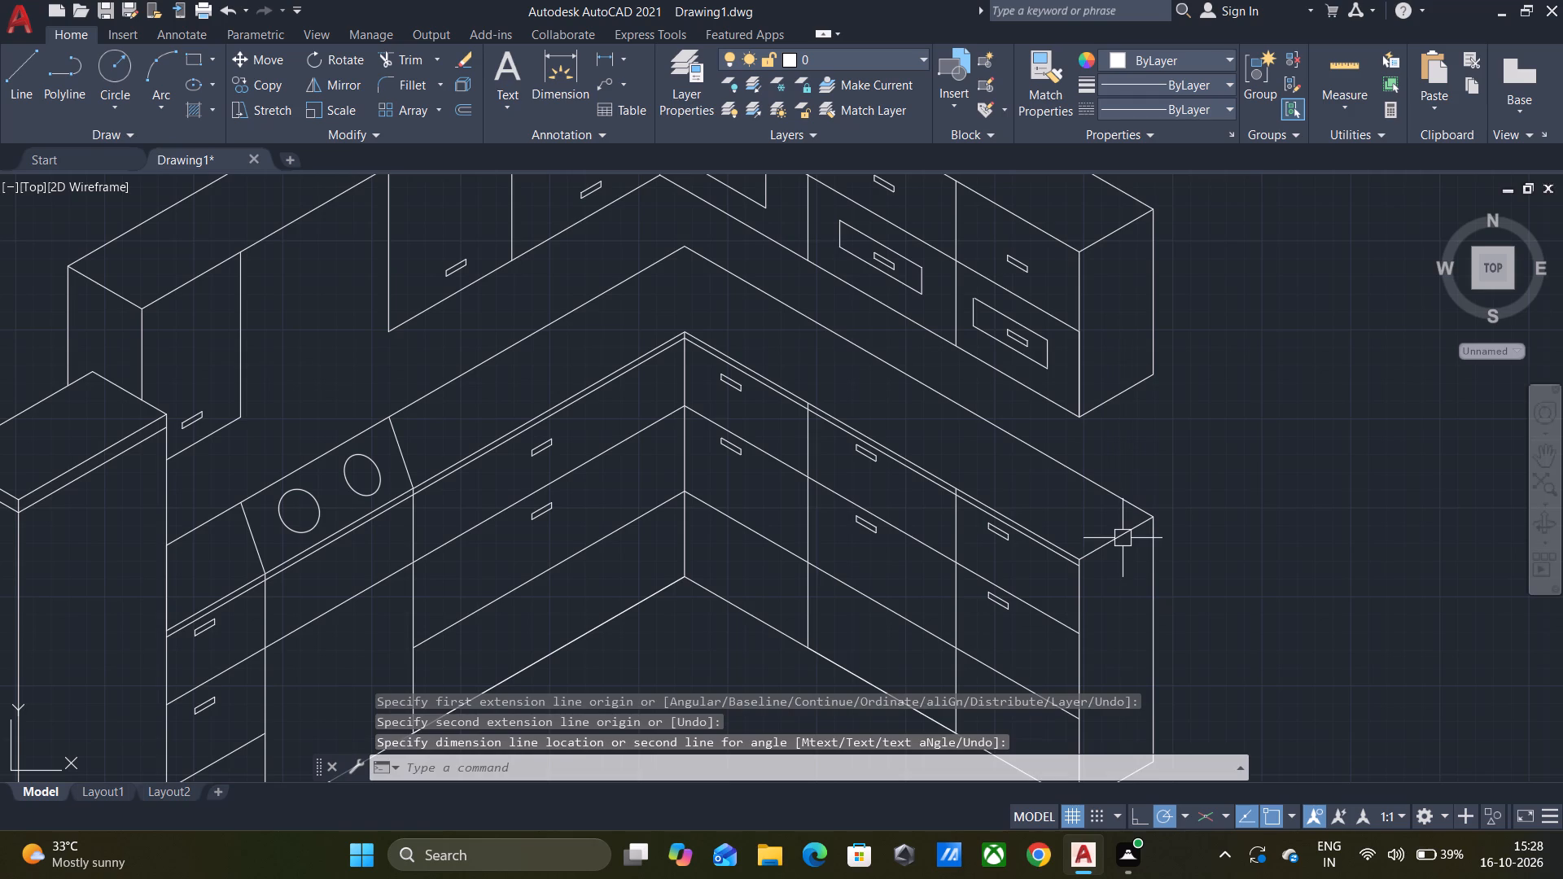
Dimension the height of the base cabinet run's open end along its back vertical edge, placing the dimension line just outside it.
{"action": "key", "text": "space"}
{"action": "middle_click_drag", "start_coordinate": [1207, 562], "coordinate": [1160, 329]}
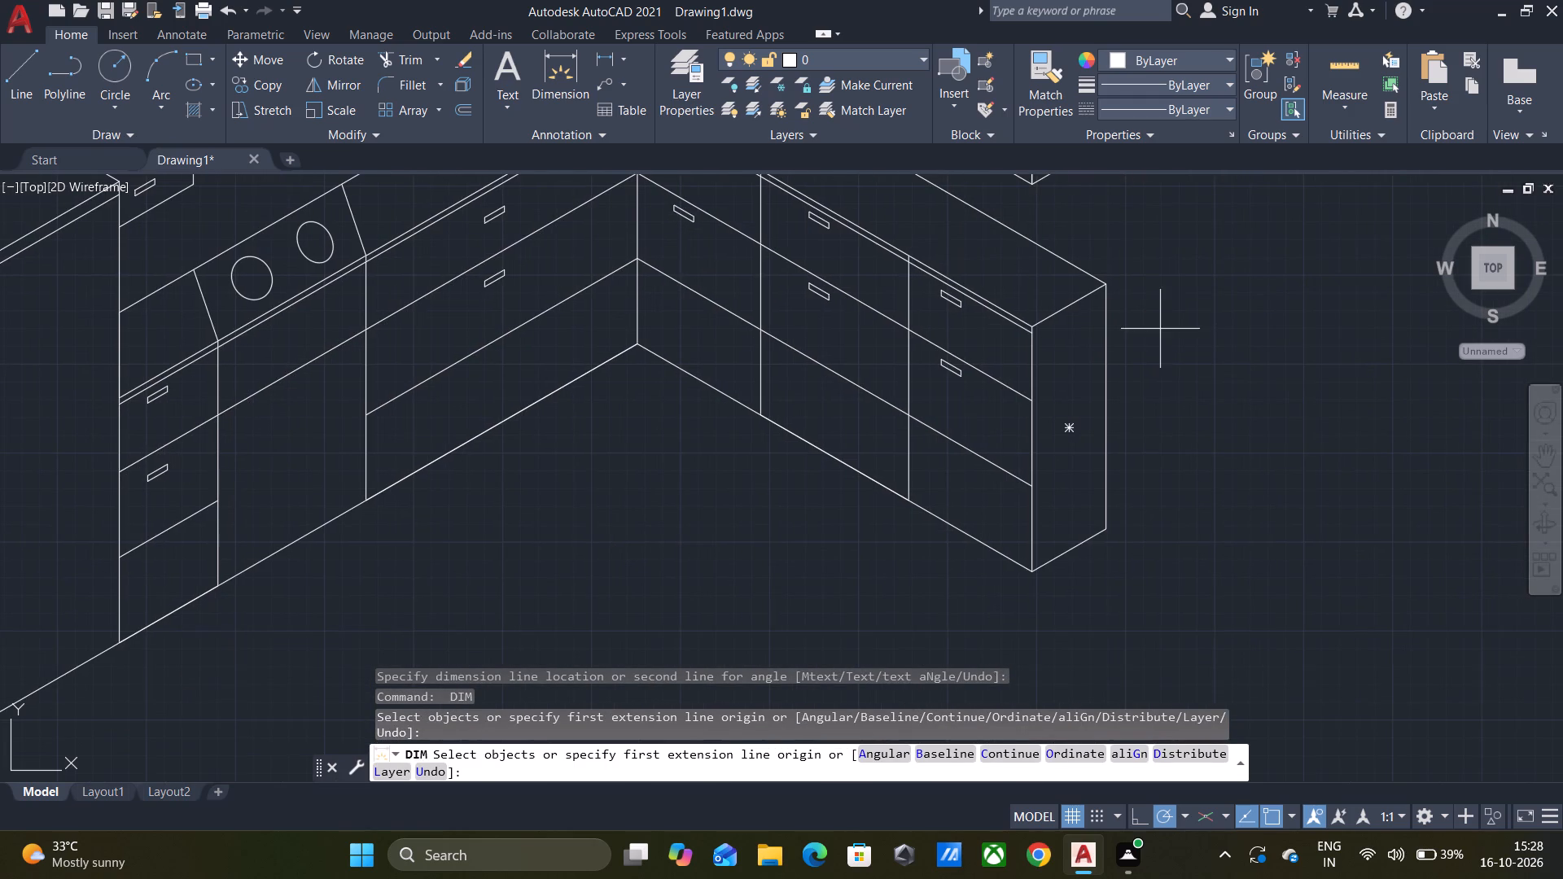
{"action": "left_click", "coordinate": [1110, 287]}
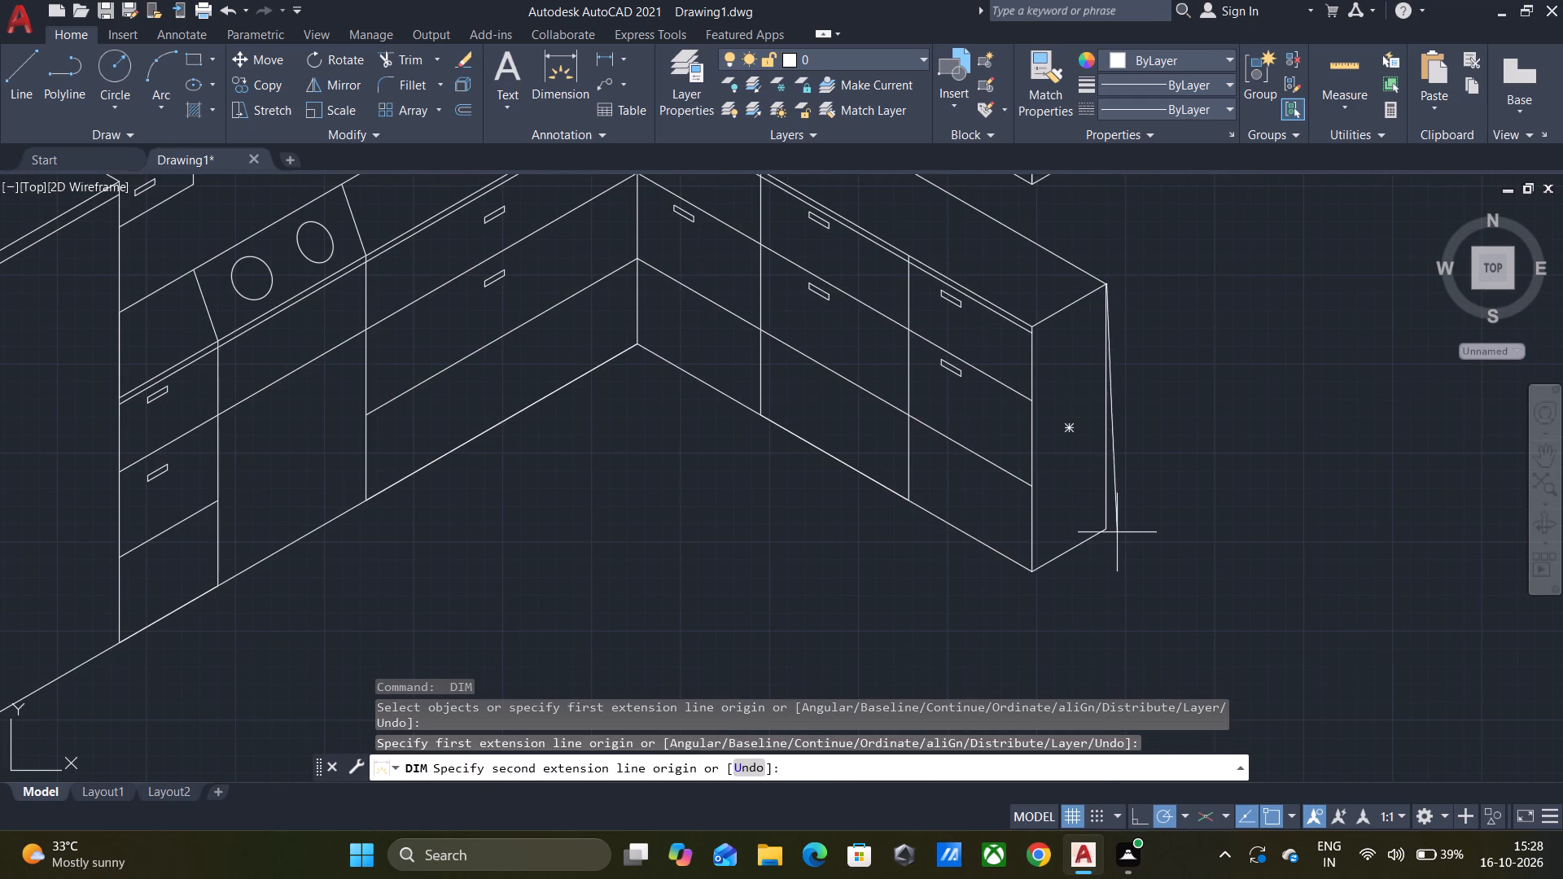
{"action": "left_click", "coordinate": [1104, 526]}
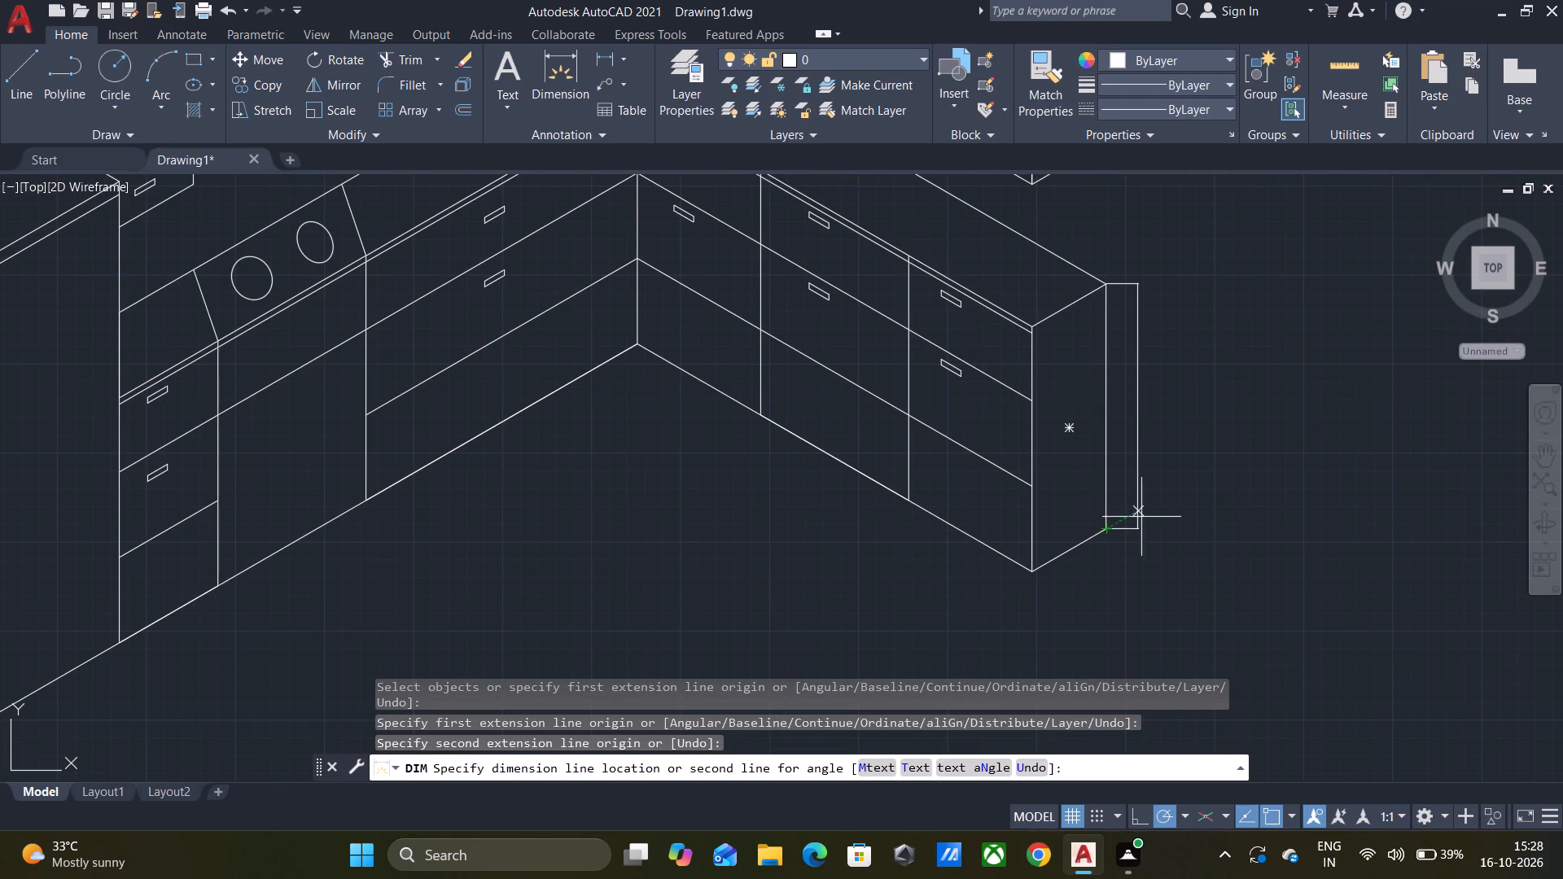
{"action": "left_click", "coordinate": [1154, 520]}
{"action": "scroll", "coordinate": [1209, 488], "scroll_direction": "down", "scroll_amount": 2}
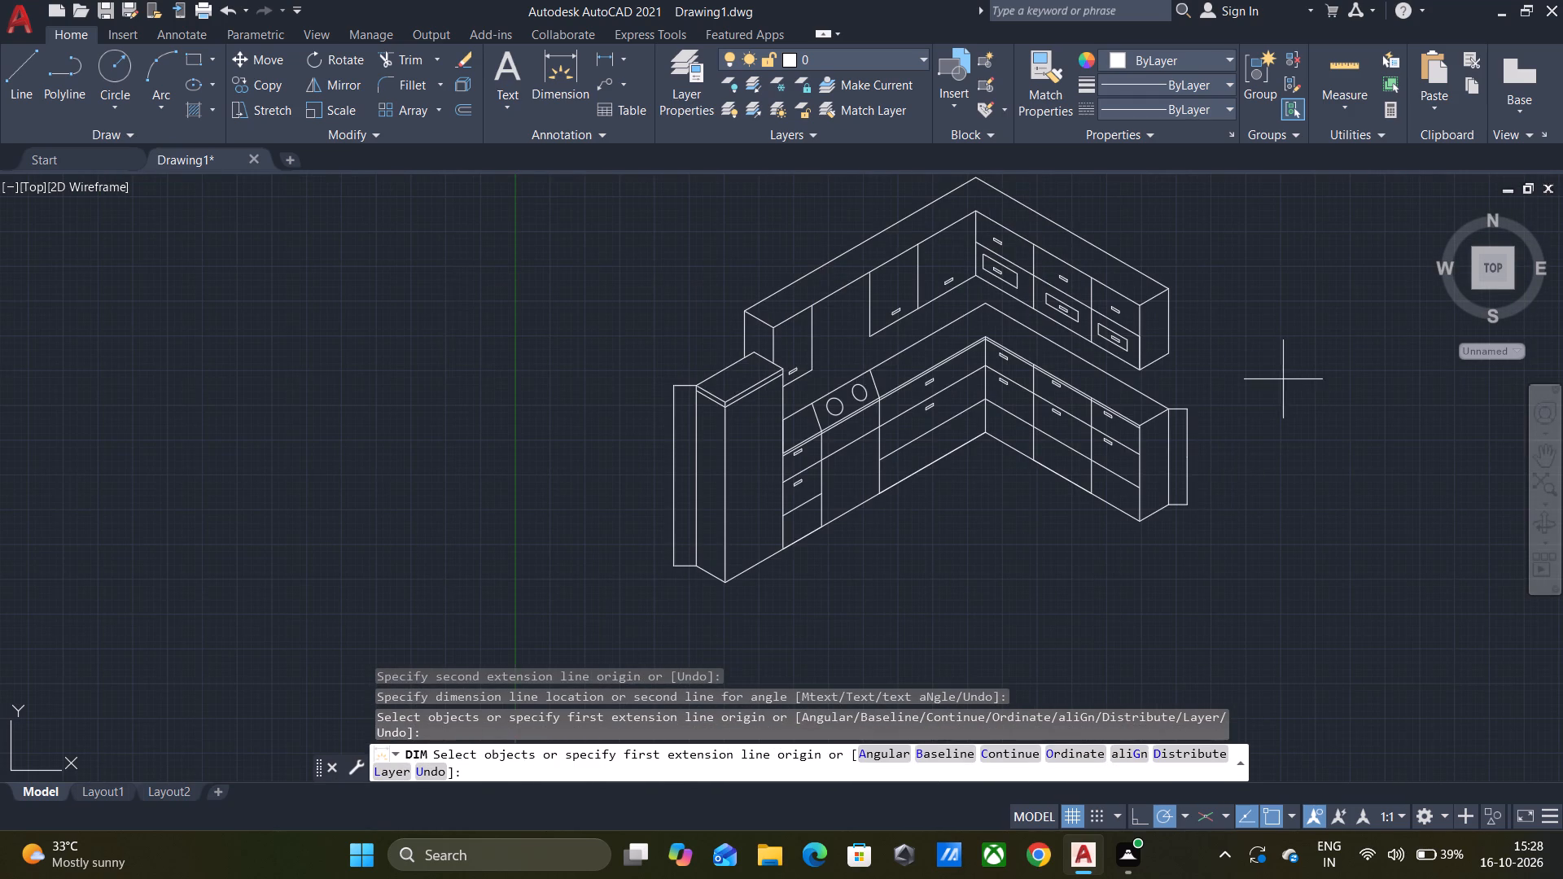
{"action": "middle_click_drag", "start_coordinate": [1283, 379], "coordinate": [1274, 410]}
{"action": "key", "text": "space"}
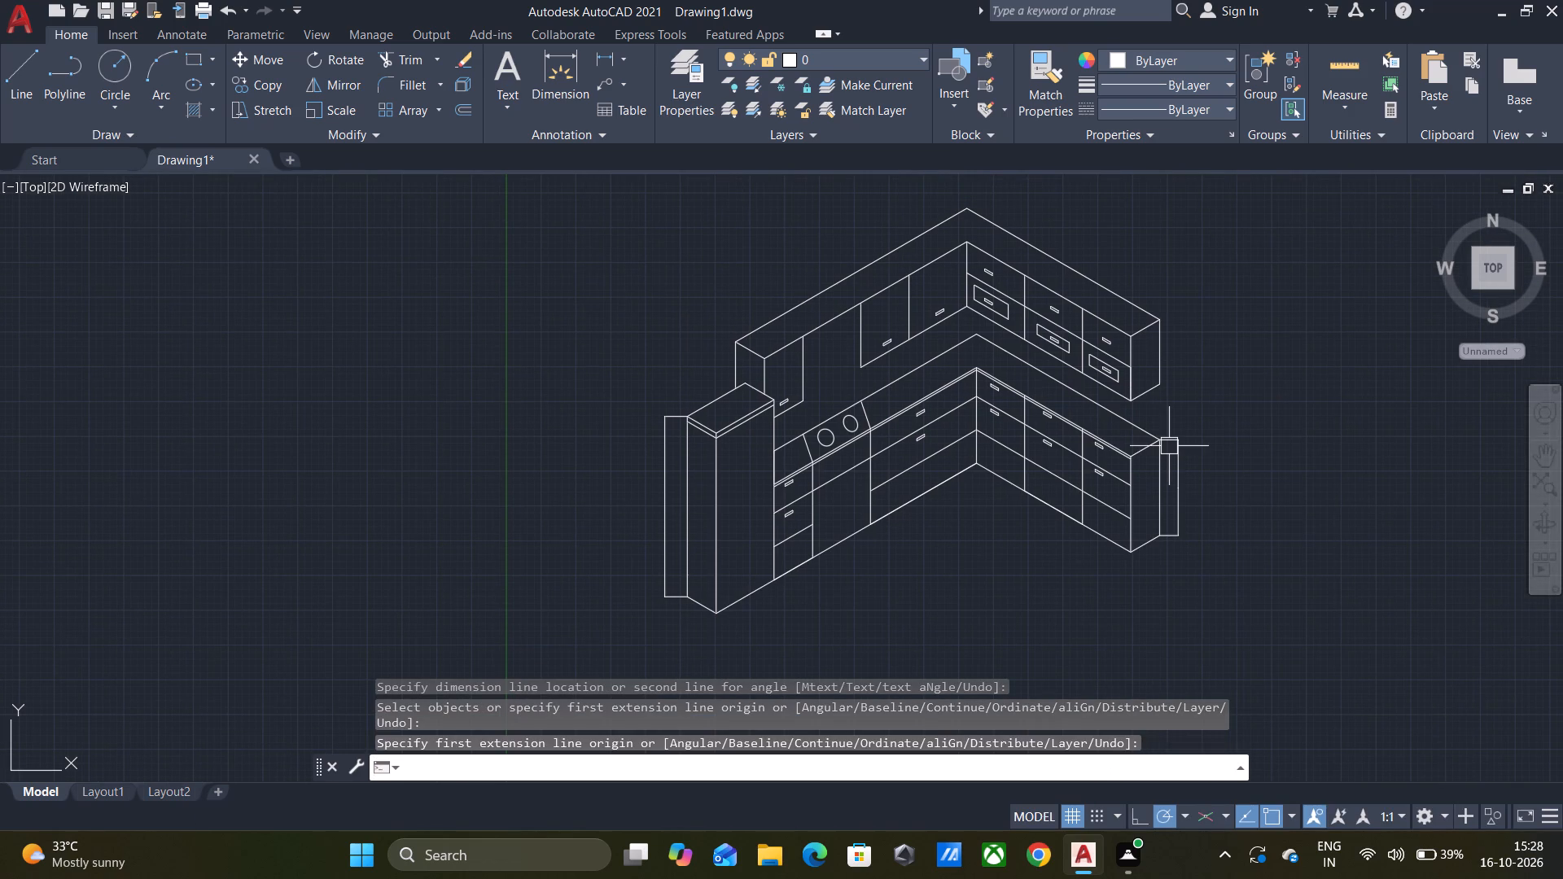
Dimension the height of the wall cabinet run's open end along its back vertical edge, with the dimension line just outside the cabinet.
{"action": "key", "text": "space"}
{"action": "left_click", "coordinate": [1161, 321]}
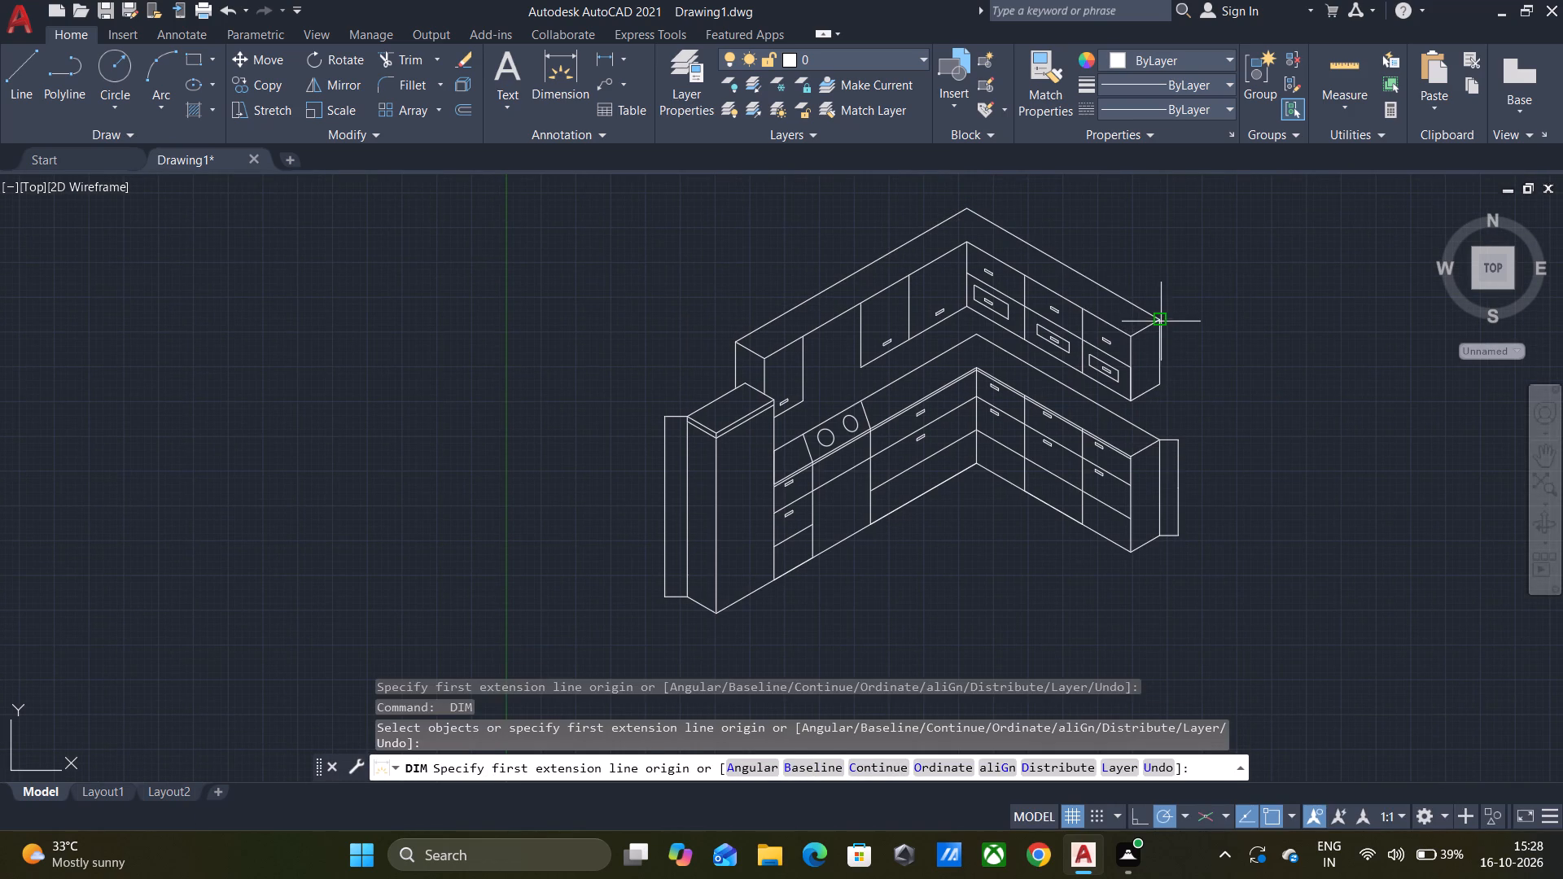
{"action": "left_click", "coordinate": [1163, 387]}
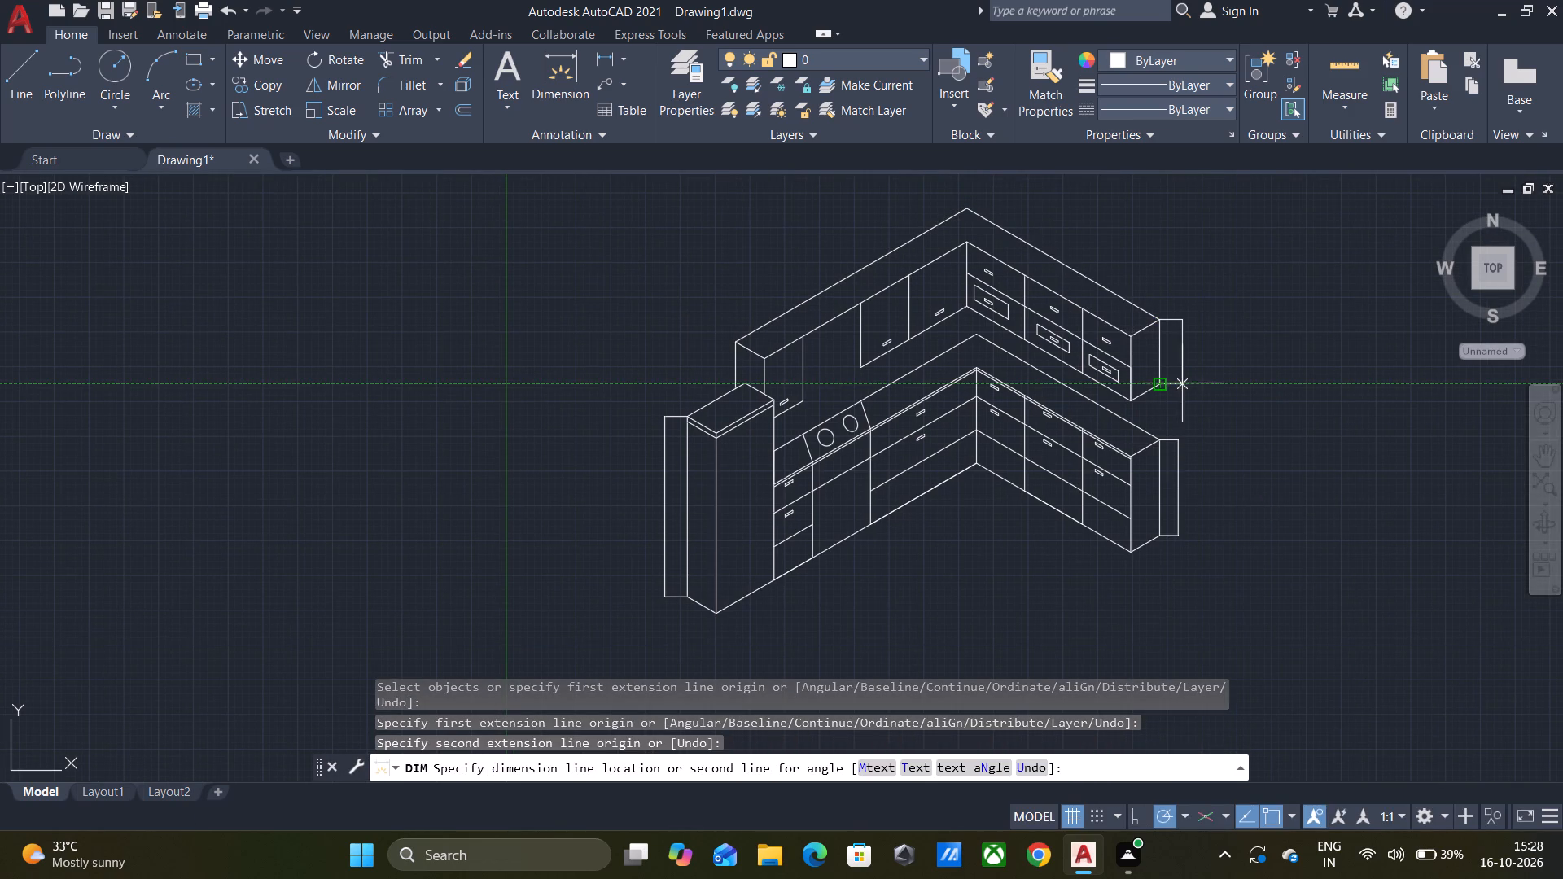
{"action": "left_click", "coordinate": [1184, 383]}
{"action": "key", "text": "space"}
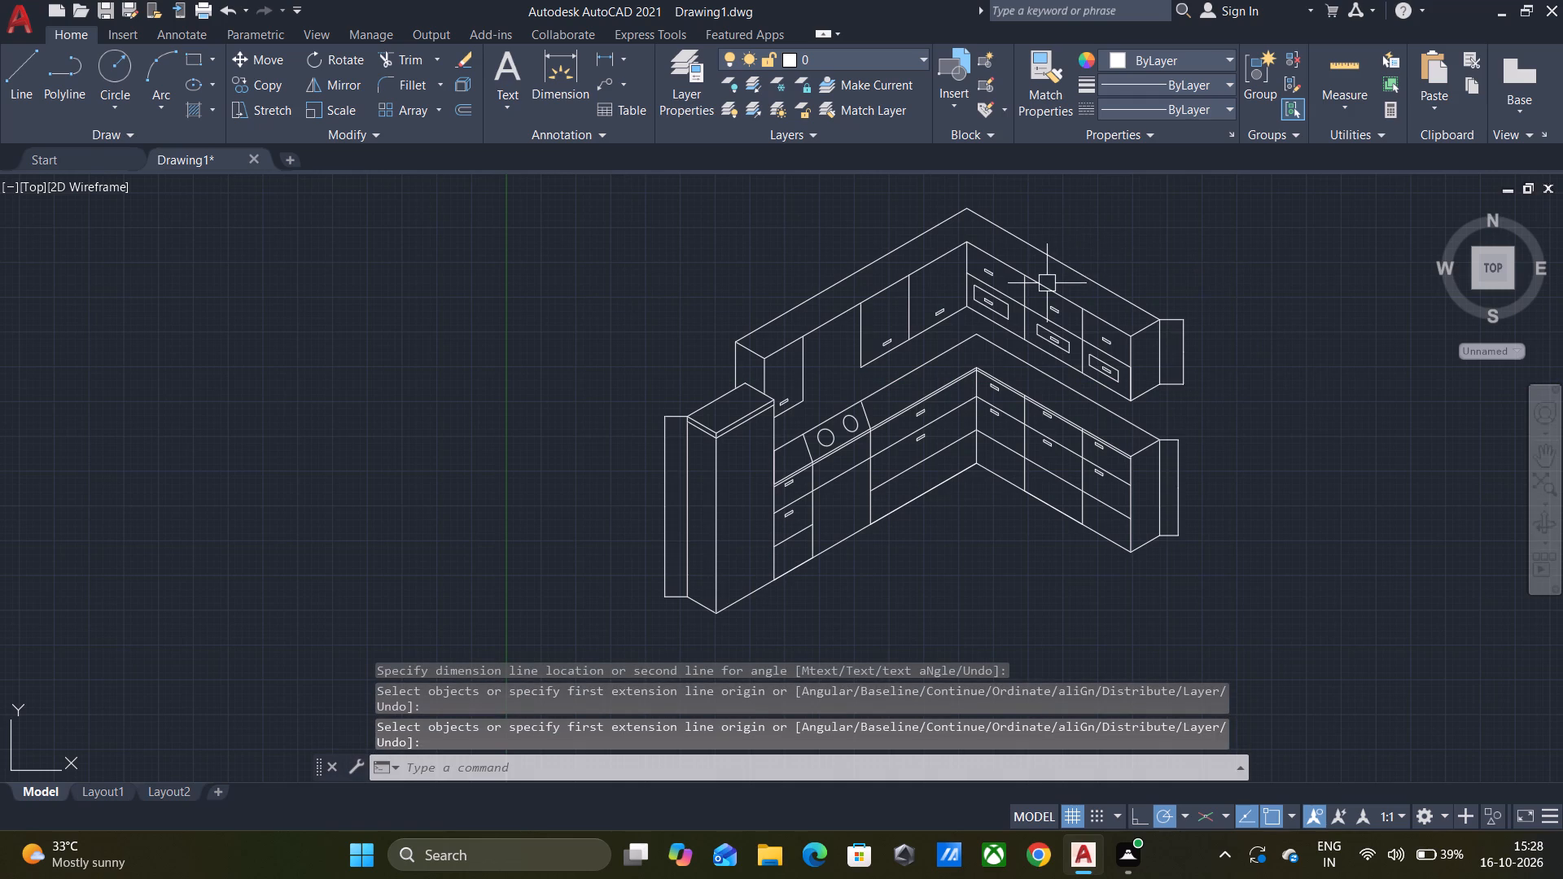
Dimension the width of the end wall cabinet along its sloping top front edge, placing the aligned dimension line above the cabinet.
{"action": "scroll", "coordinate": [1047, 283], "scroll_direction": "up", "scroll_amount": 3}
{"action": "key", "text": "space"}
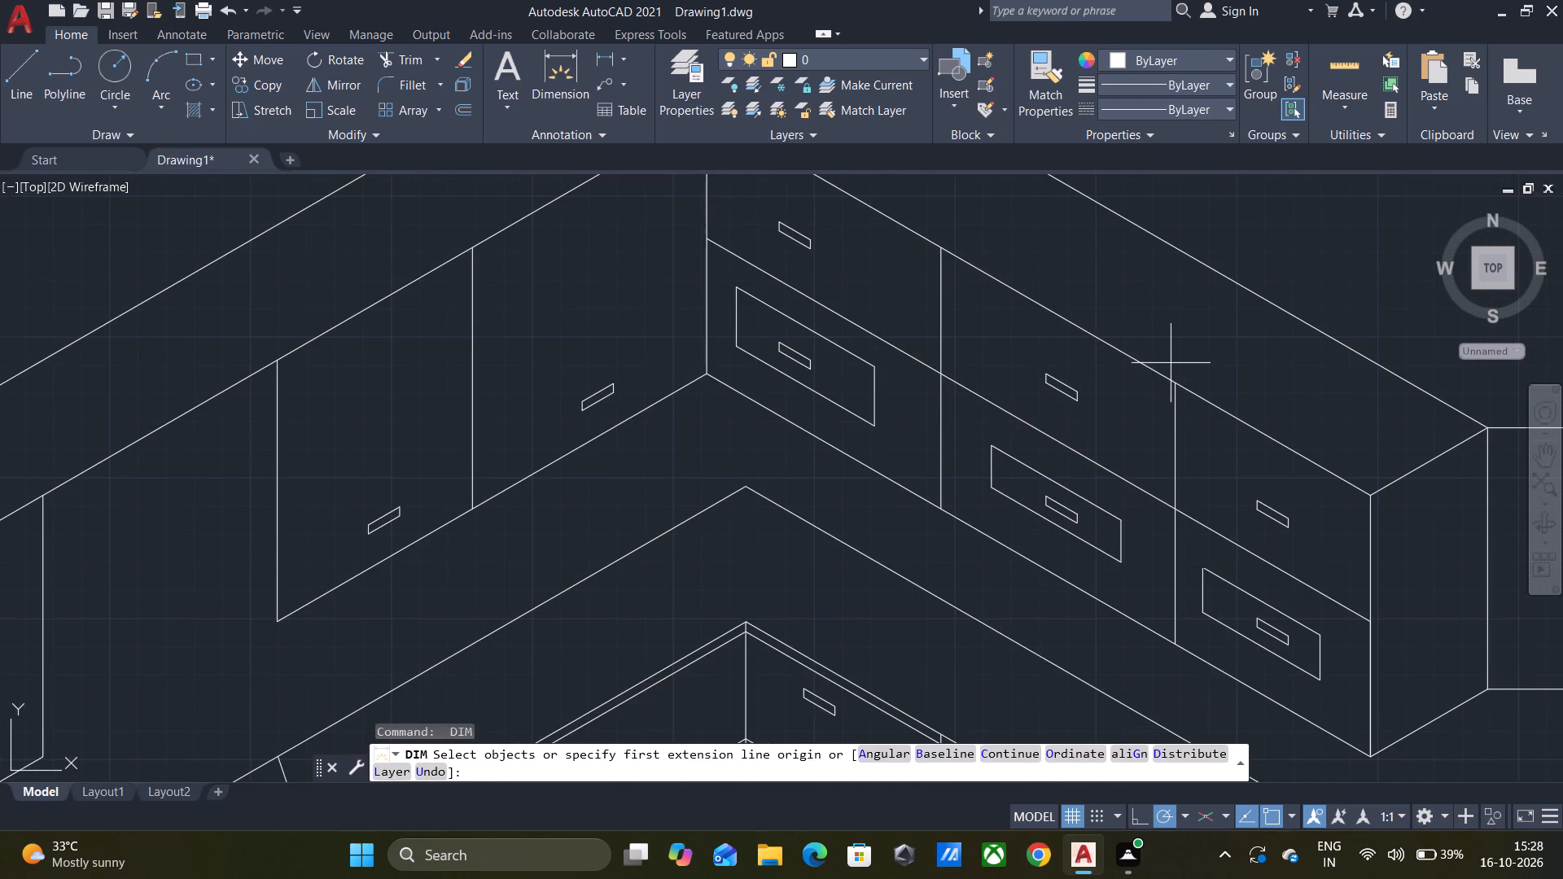
{"action": "left_click", "coordinate": [1175, 378]}
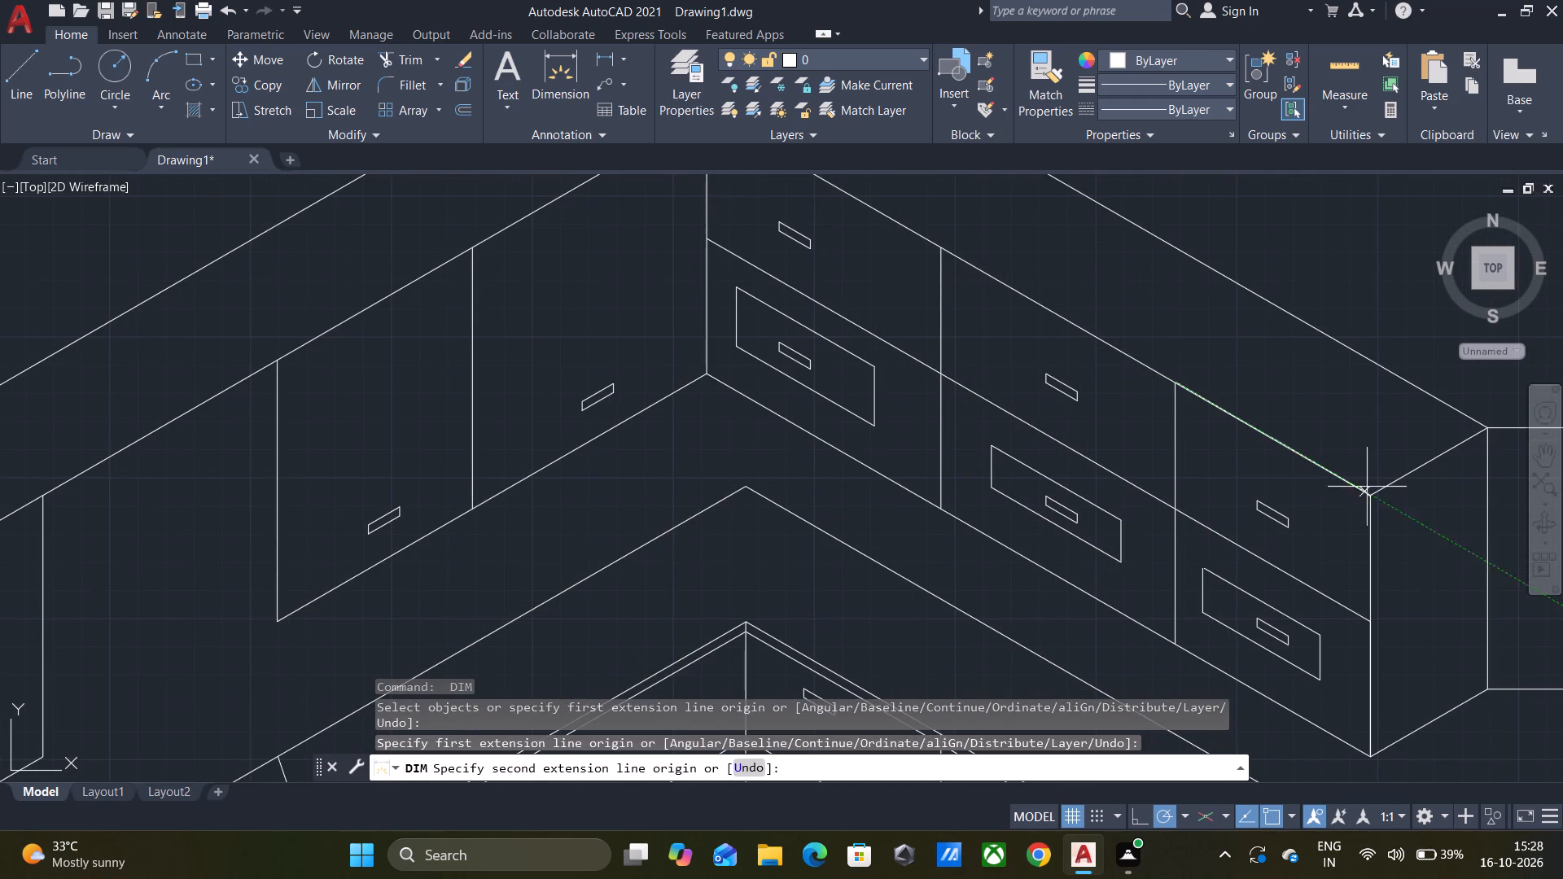
{"action": "left_click", "coordinate": [1373, 500]}
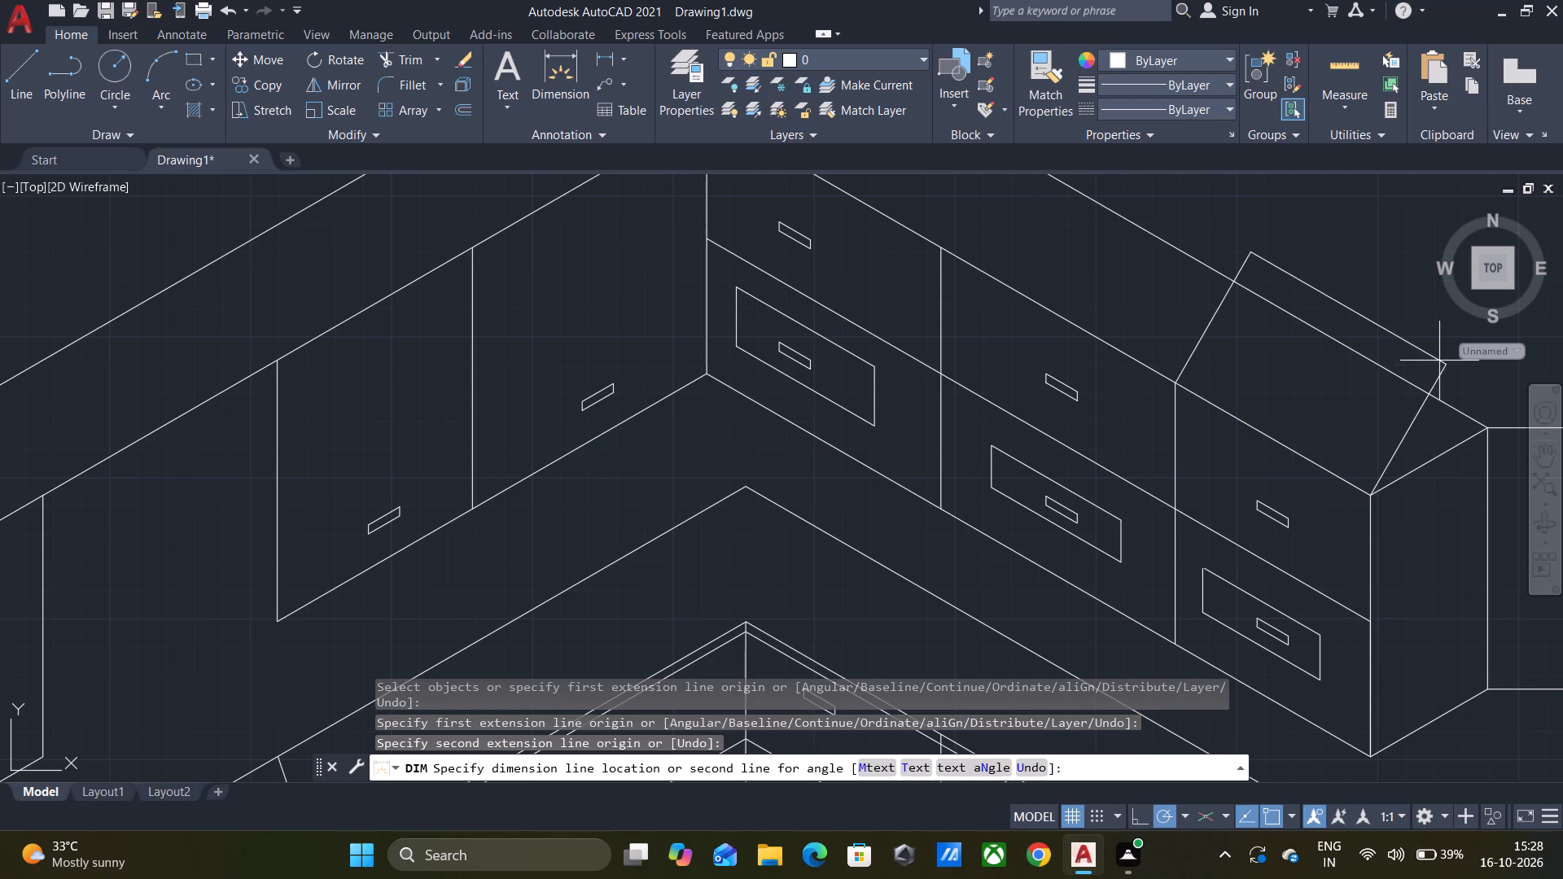
{"action": "left_click", "coordinate": [1439, 361]}
{"action": "key", "text": "space"}
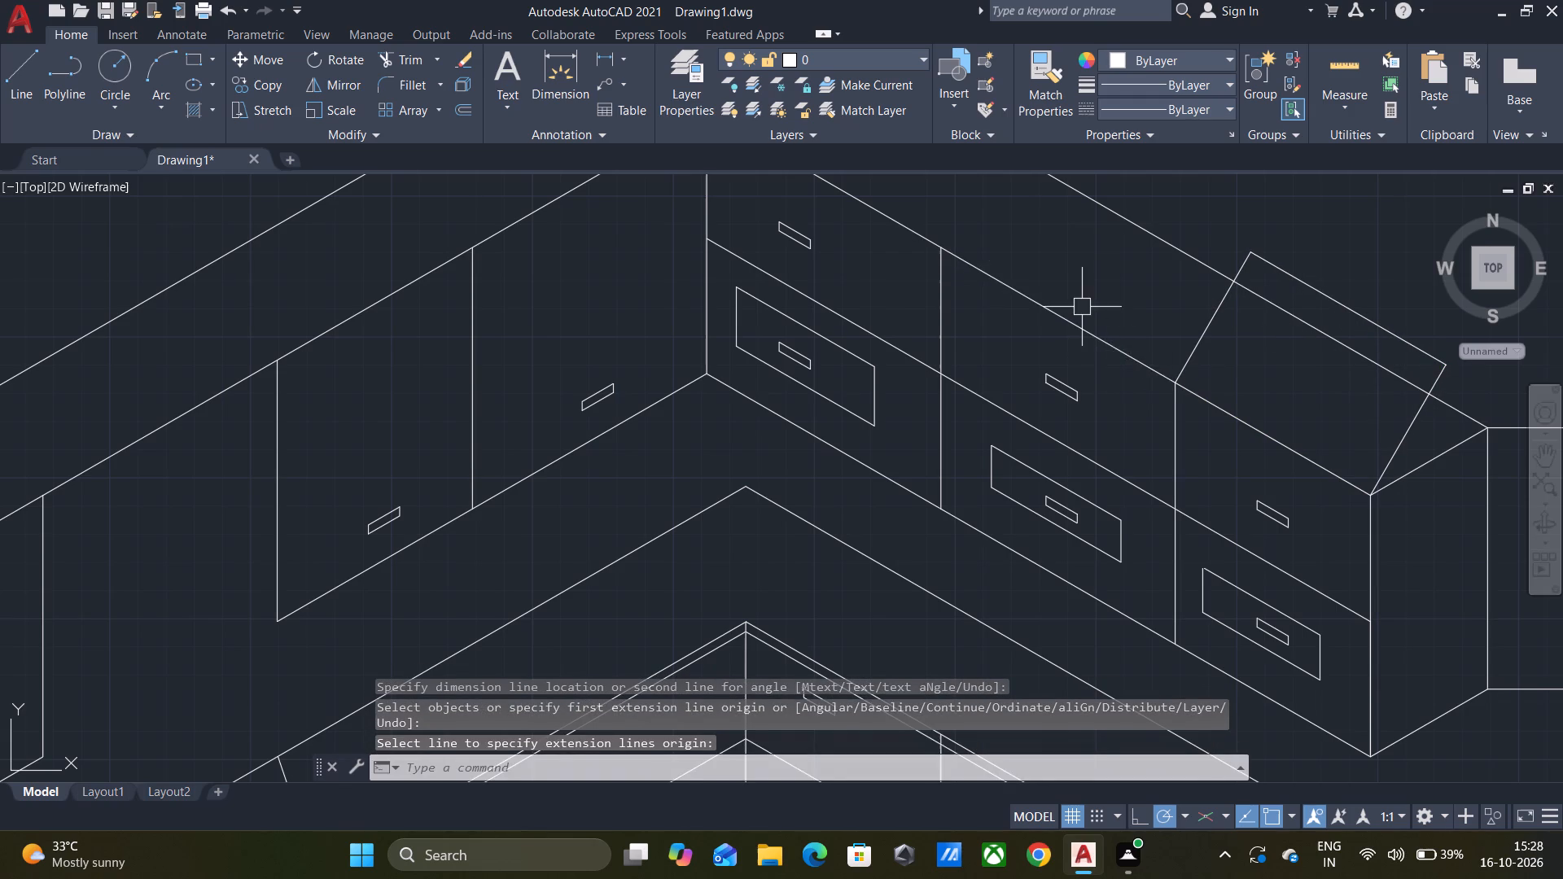
Dimension the width of the middle wall cabinet along its top front edge, roughly lining it up with the end cabinet's width dimension.
{"action": "middle_click_drag", "start_coordinate": [1084, 306], "coordinate": [1091, 416]}
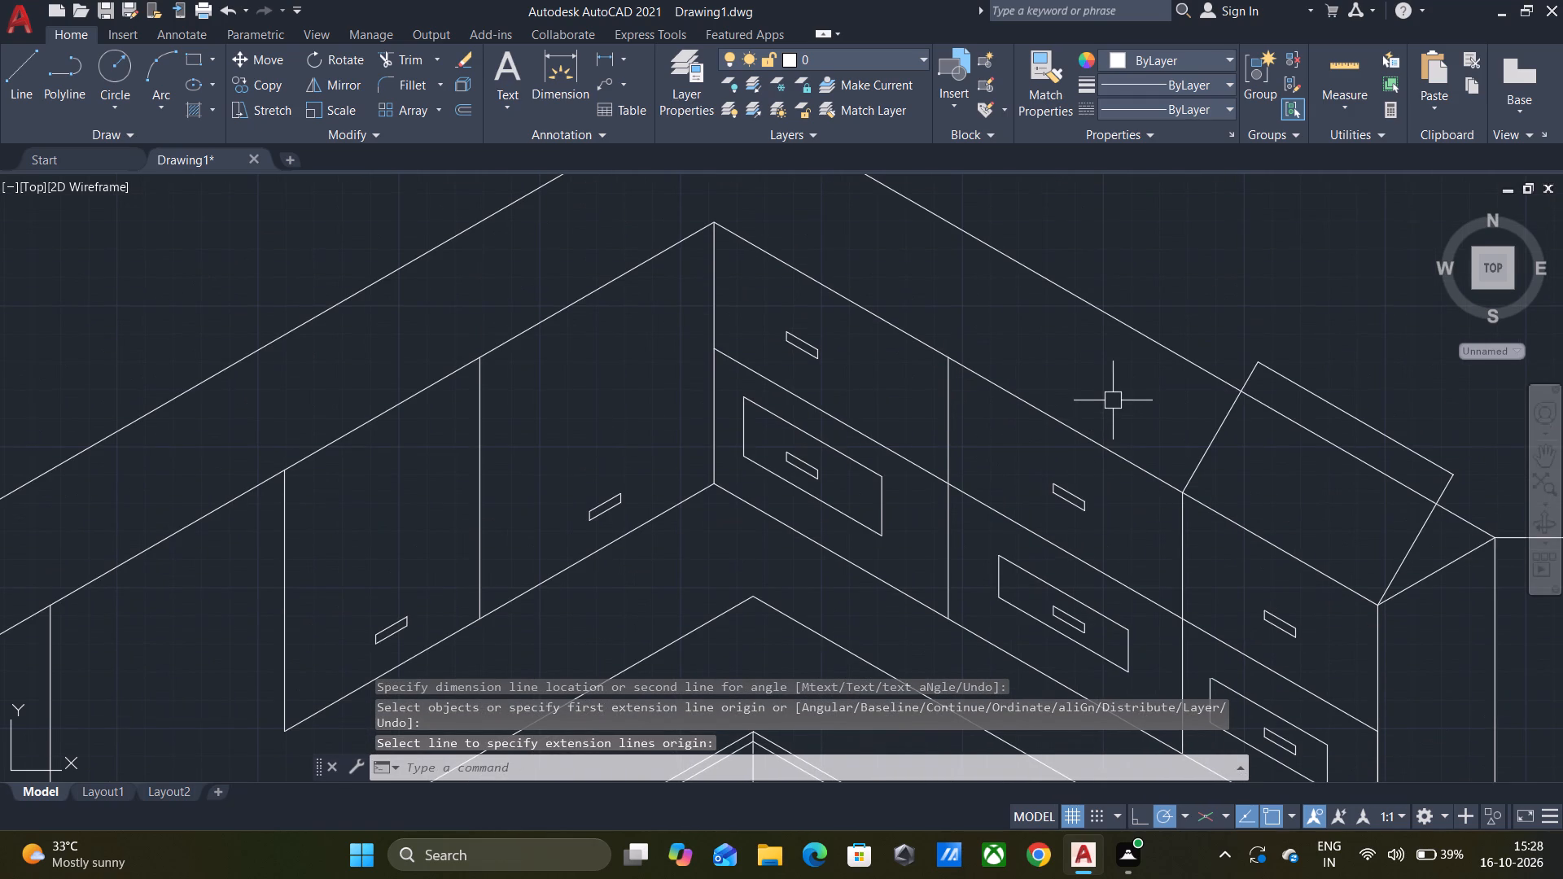
{"action": "key", "text": "space"}
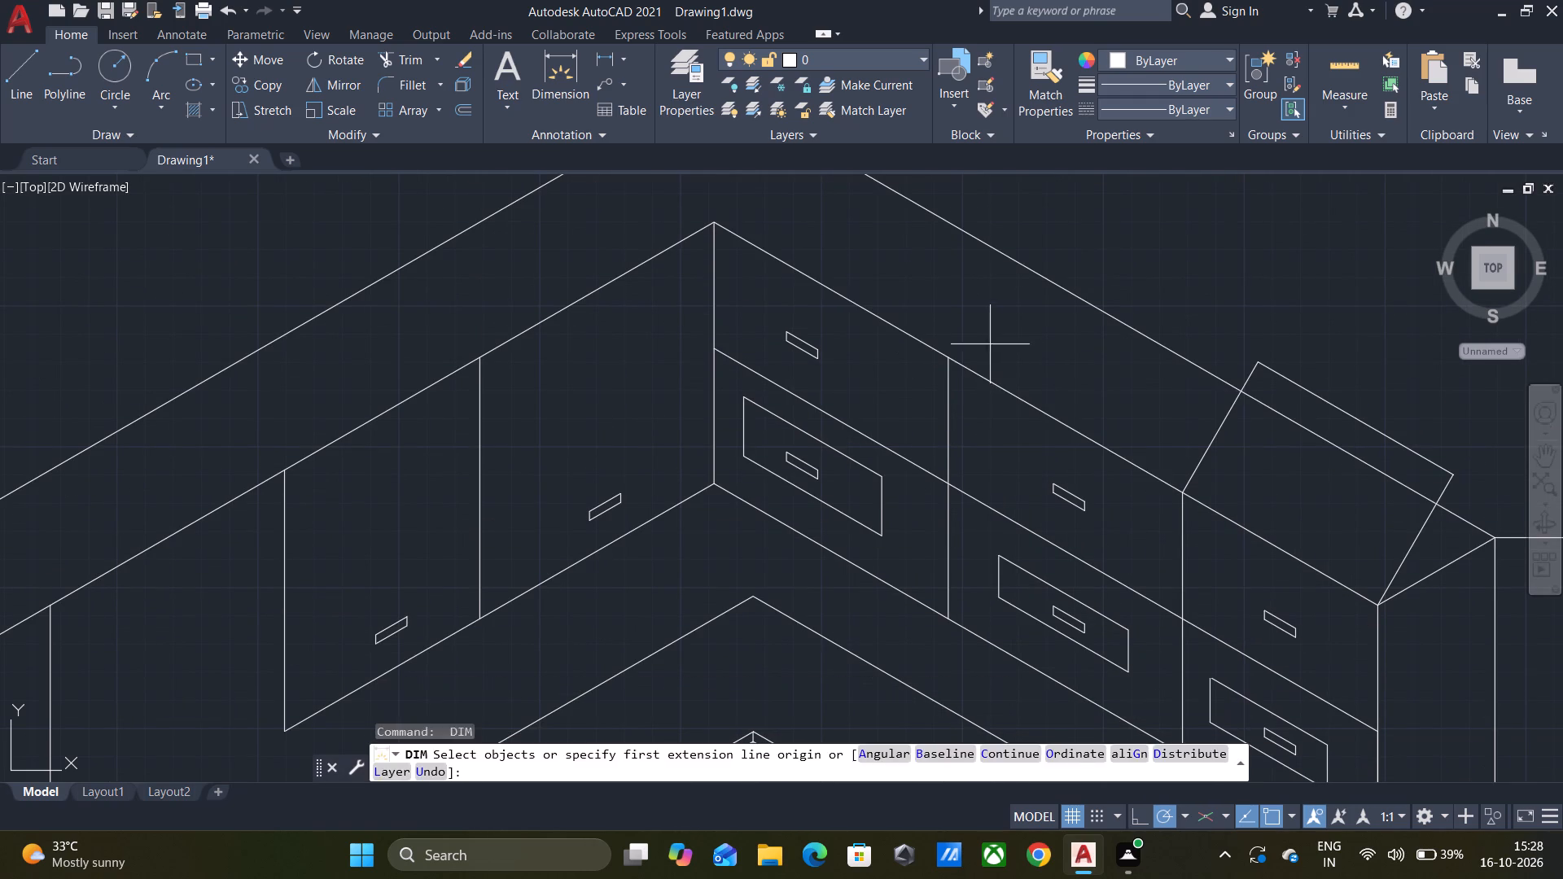
{"action": "left_click", "coordinate": [944, 356]}
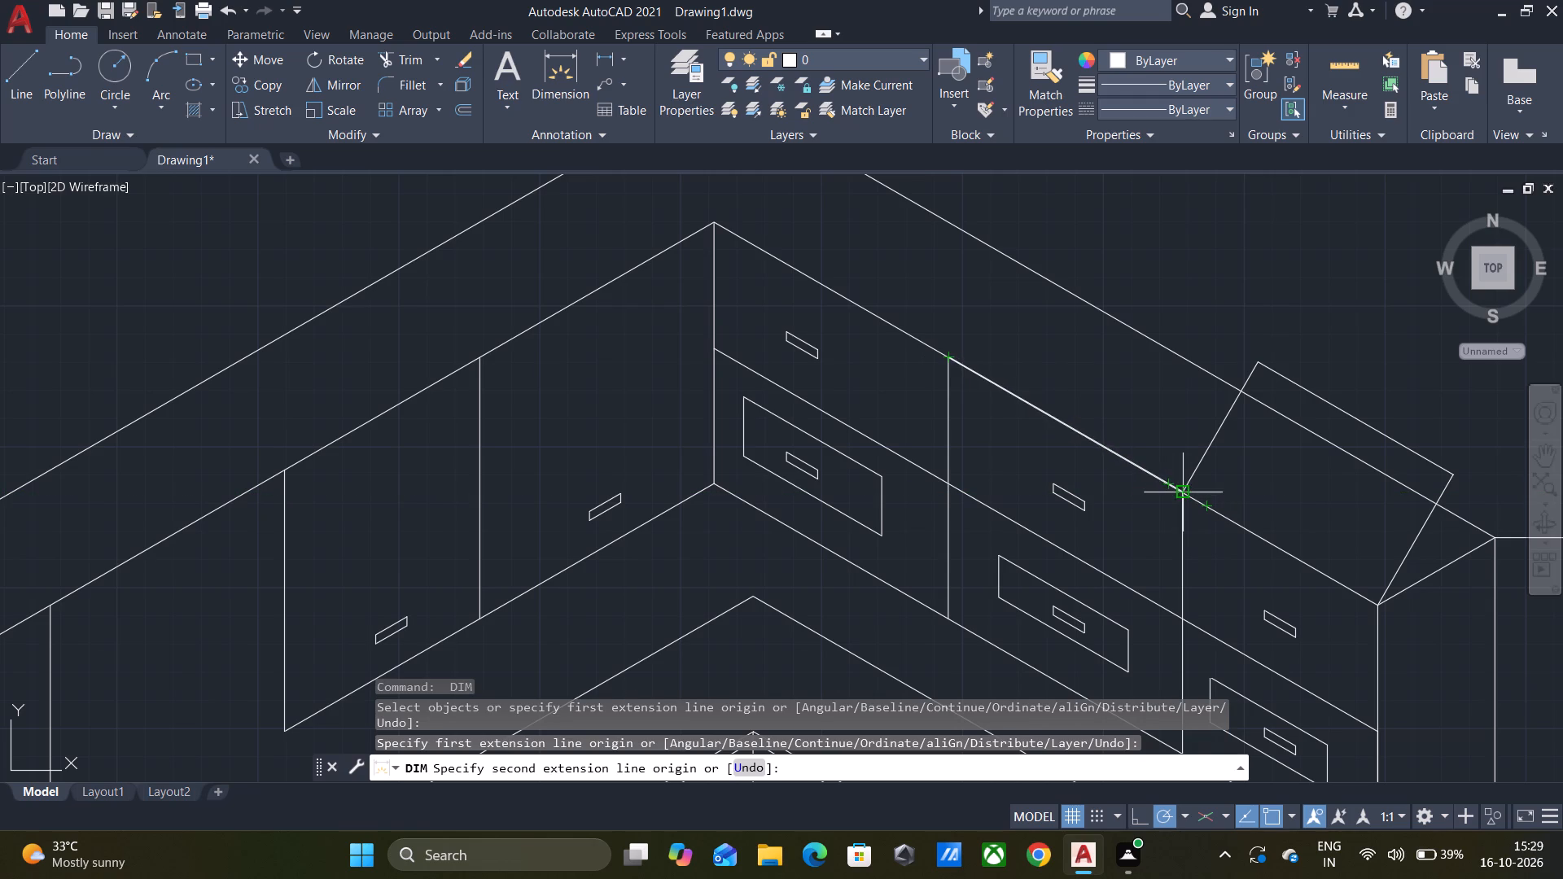
{"action": "left_click", "coordinate": [1182, 495]}
{"action": "left_click", "coordinate": [1267, 338]}
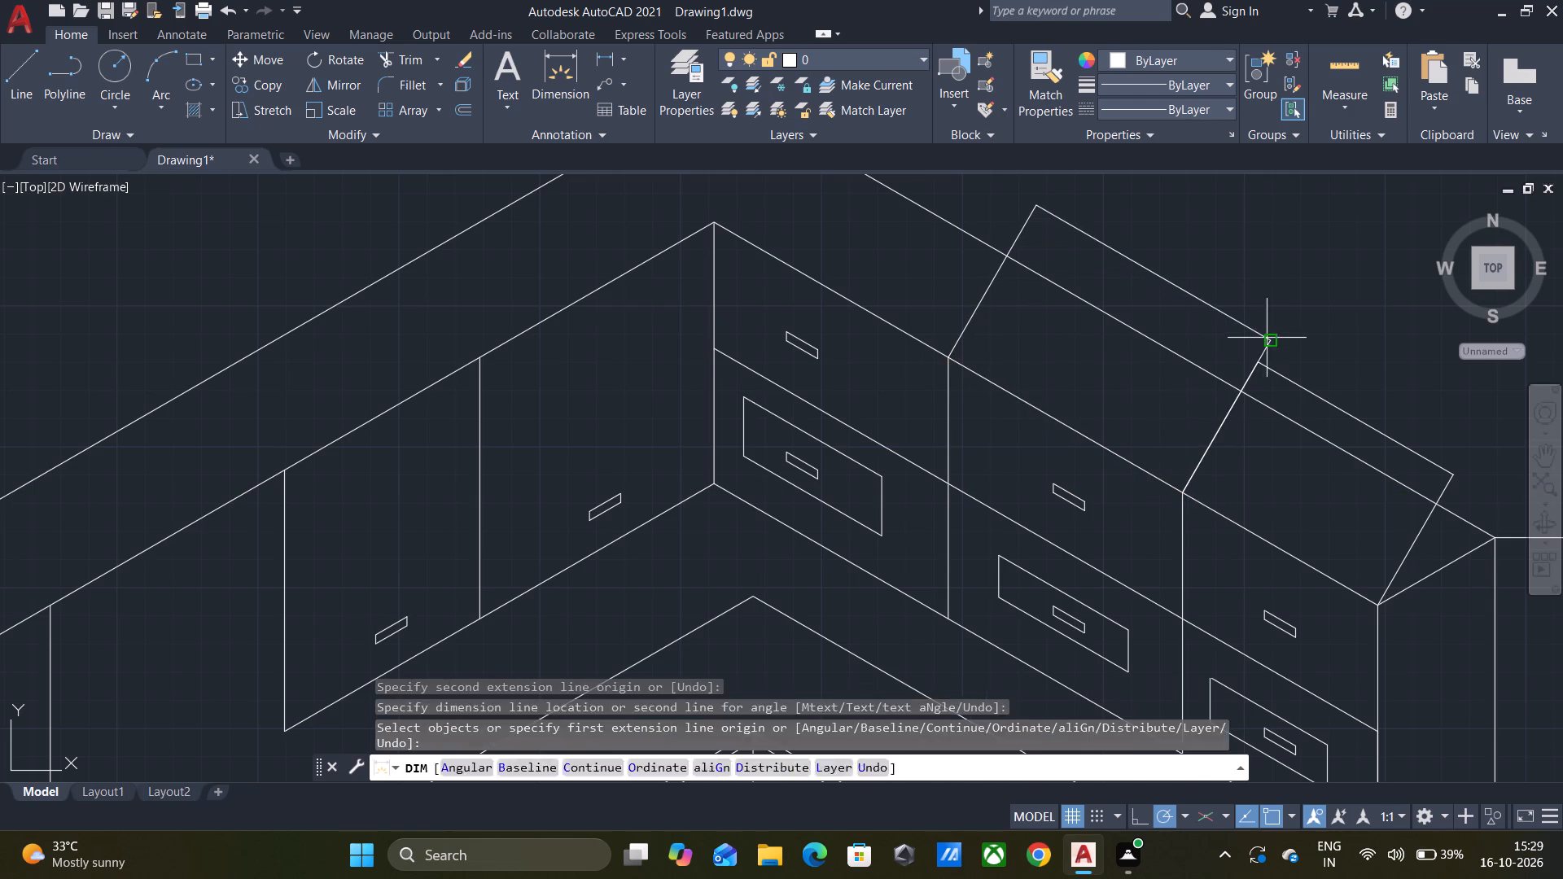
{"action": "key", "text": "space"}
Dimension the wall cabinet beside the inner corner along its top front edge, roughly in line with the other width dimensions, and end the command.
{"action": "middle_click_drag", "start_coordinate": [1171, 288], "coordinate": [1262, 552]}
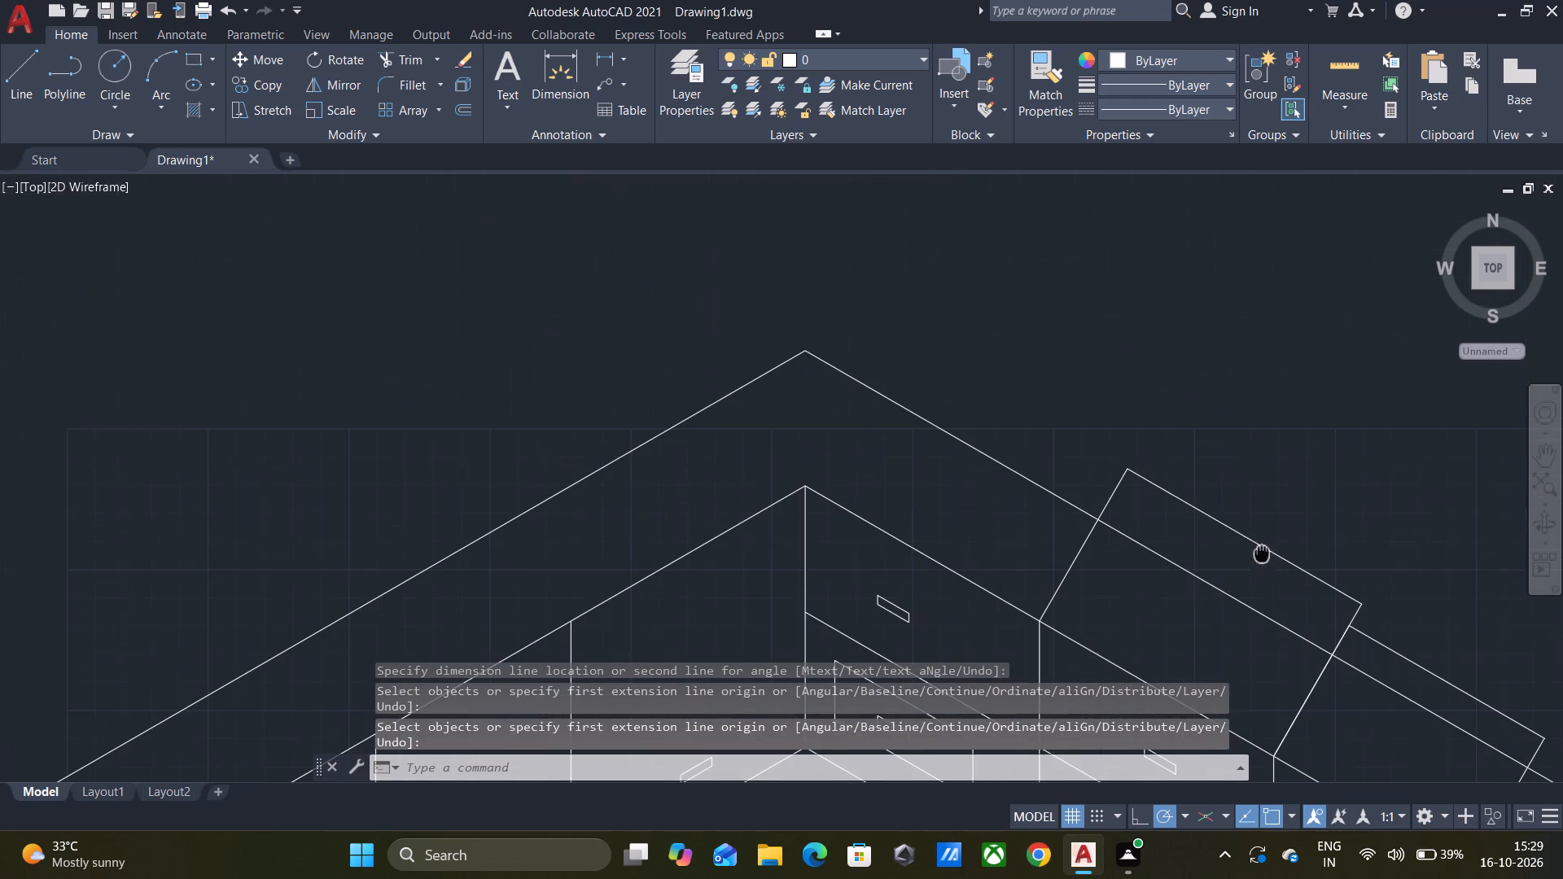
{"action": "key", "text": "space"}
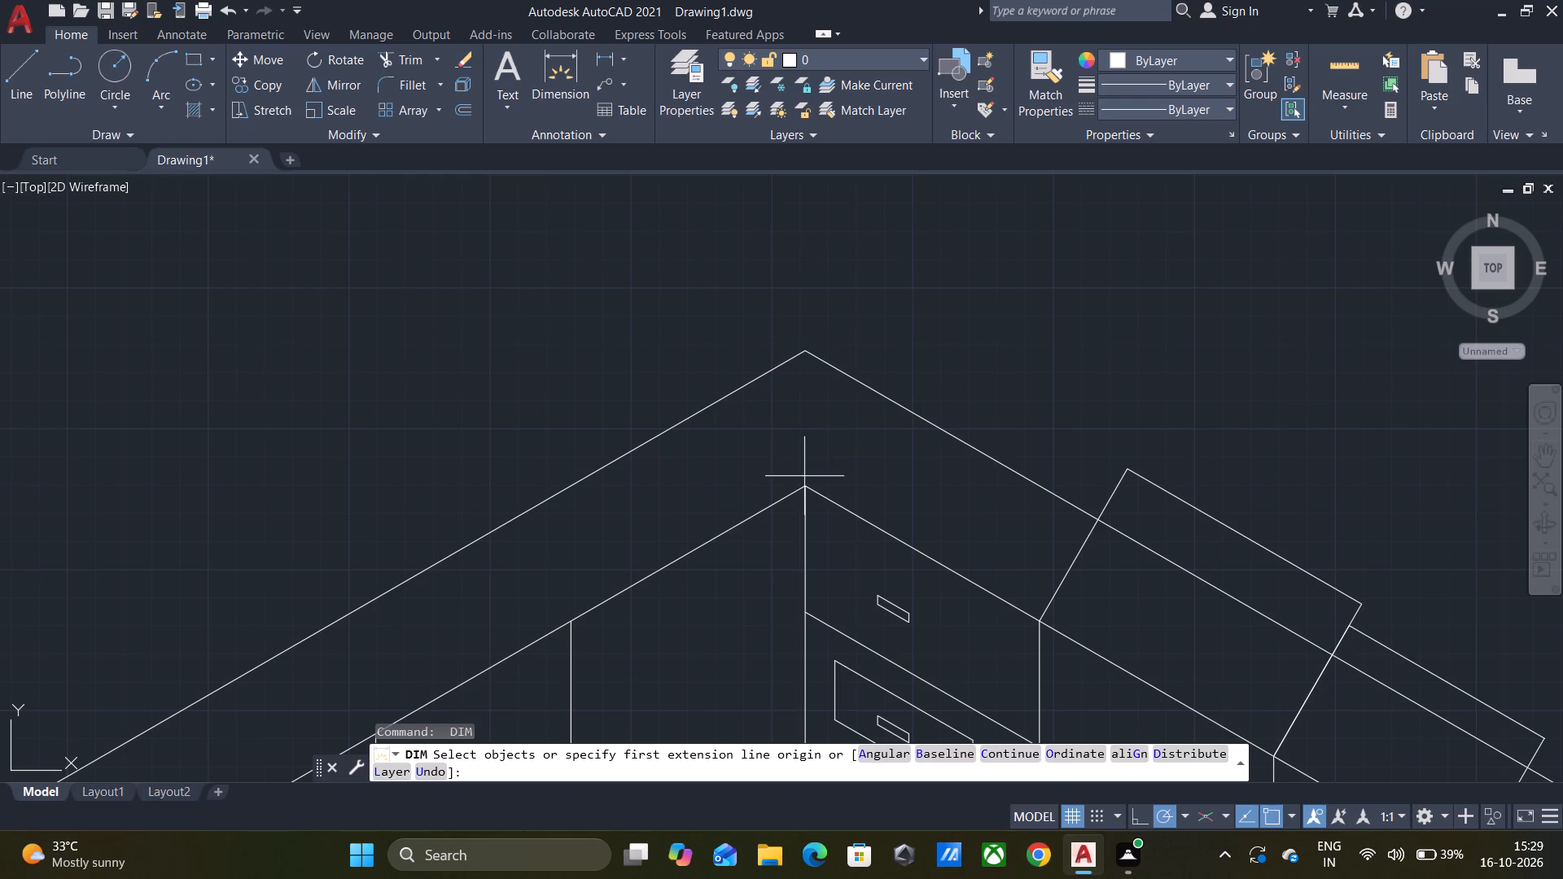
{"action": "left_click", "coordinate": [807, 487]}
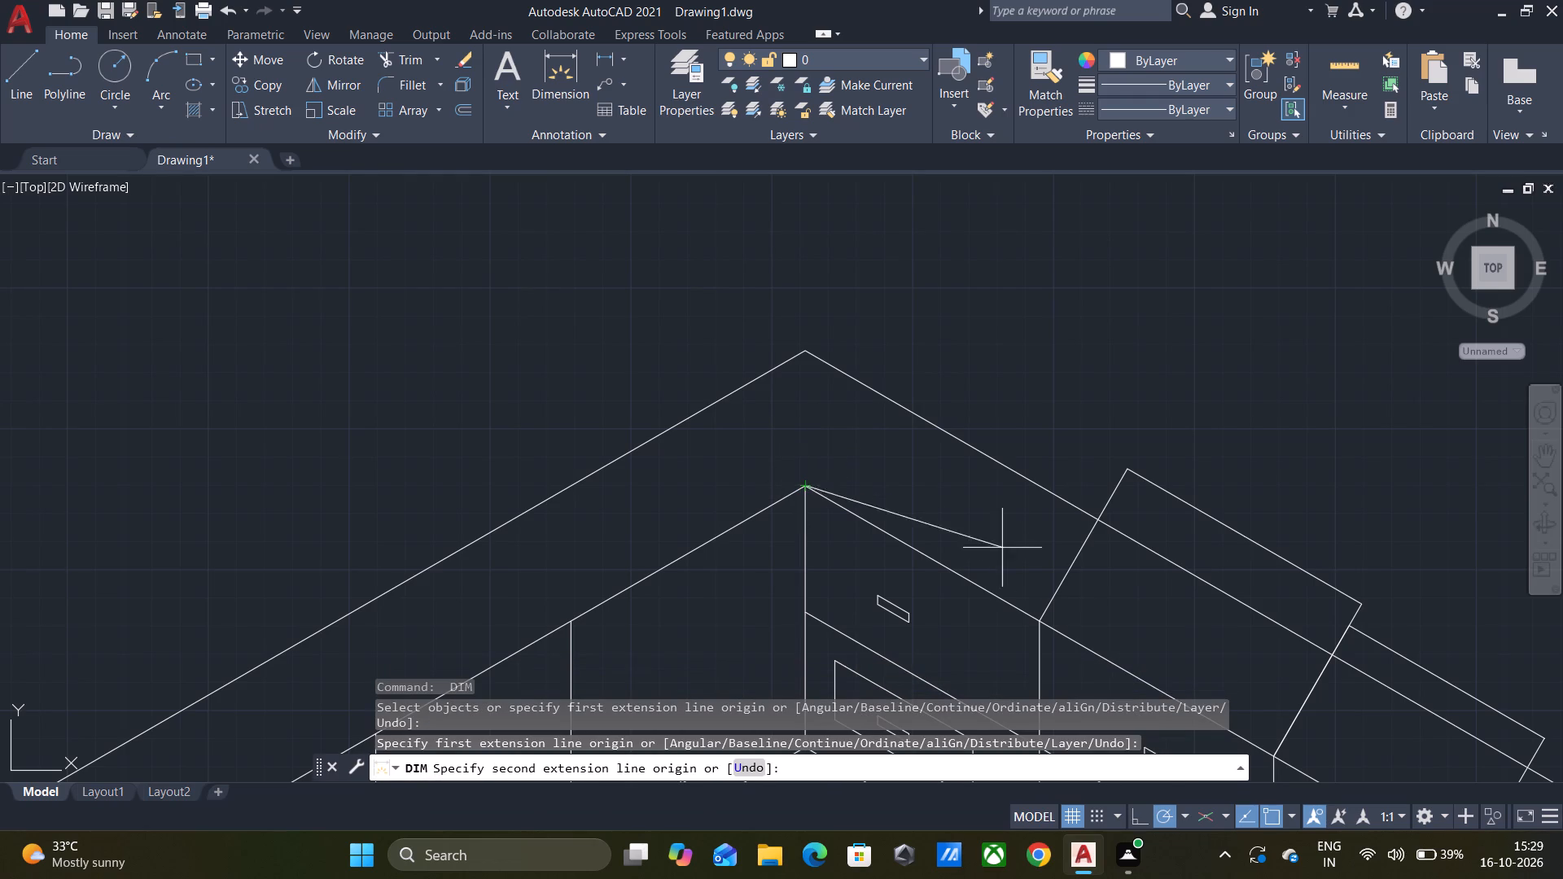
{"action": "left_click", "coordinate": [1044, 623]}
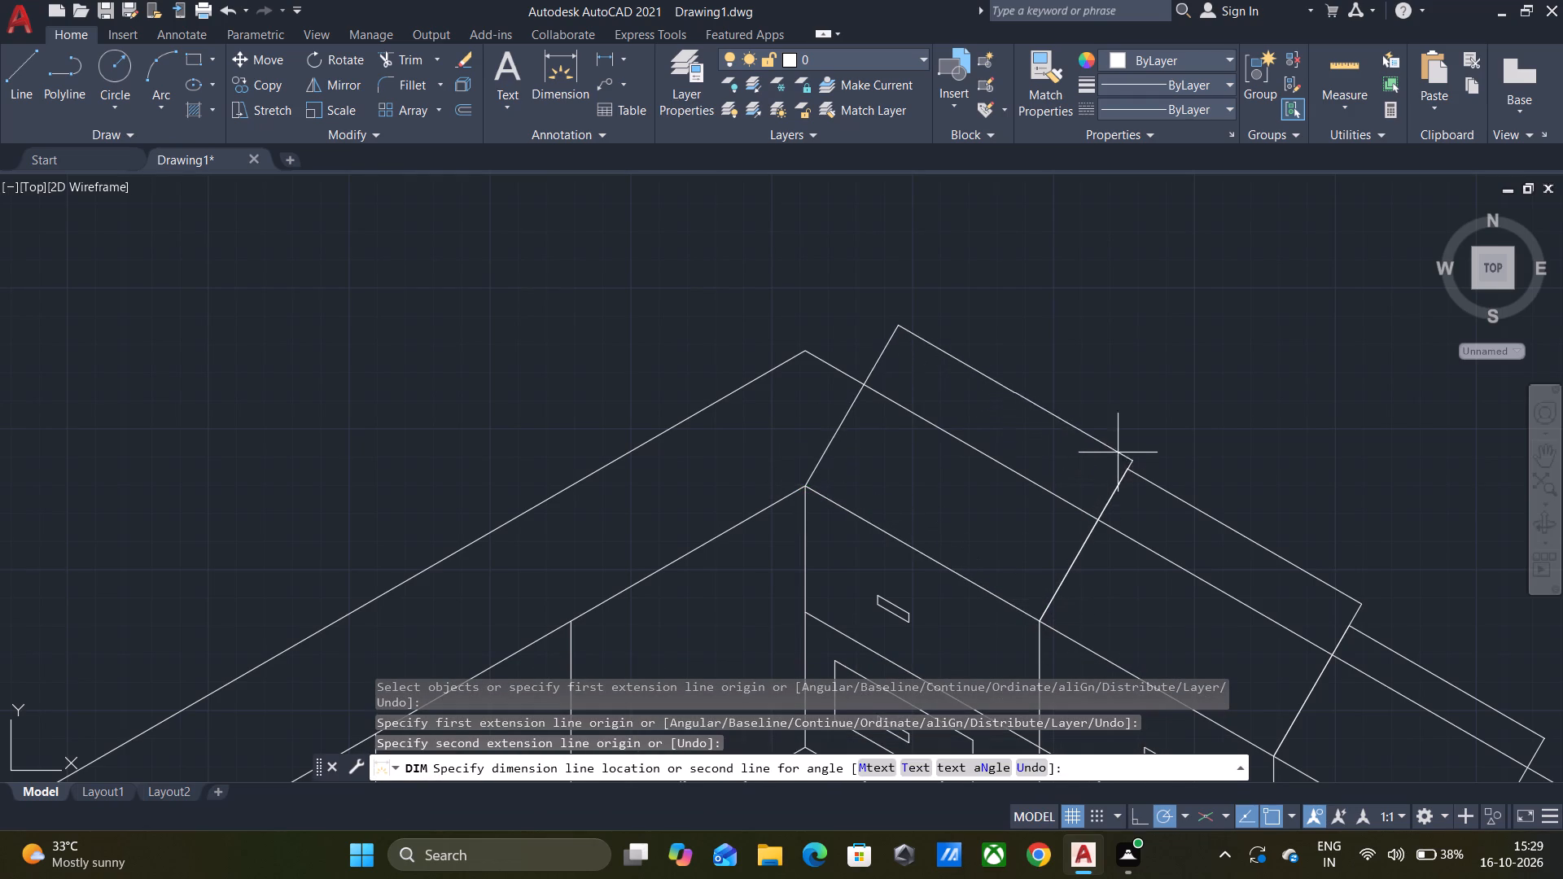
{"action": "left_click", "coordinate": [1128, 440]}
{"action": "scroll", "coordinate": [1179, 335], "scroll_direction": "down", "scroll_amount": 3}
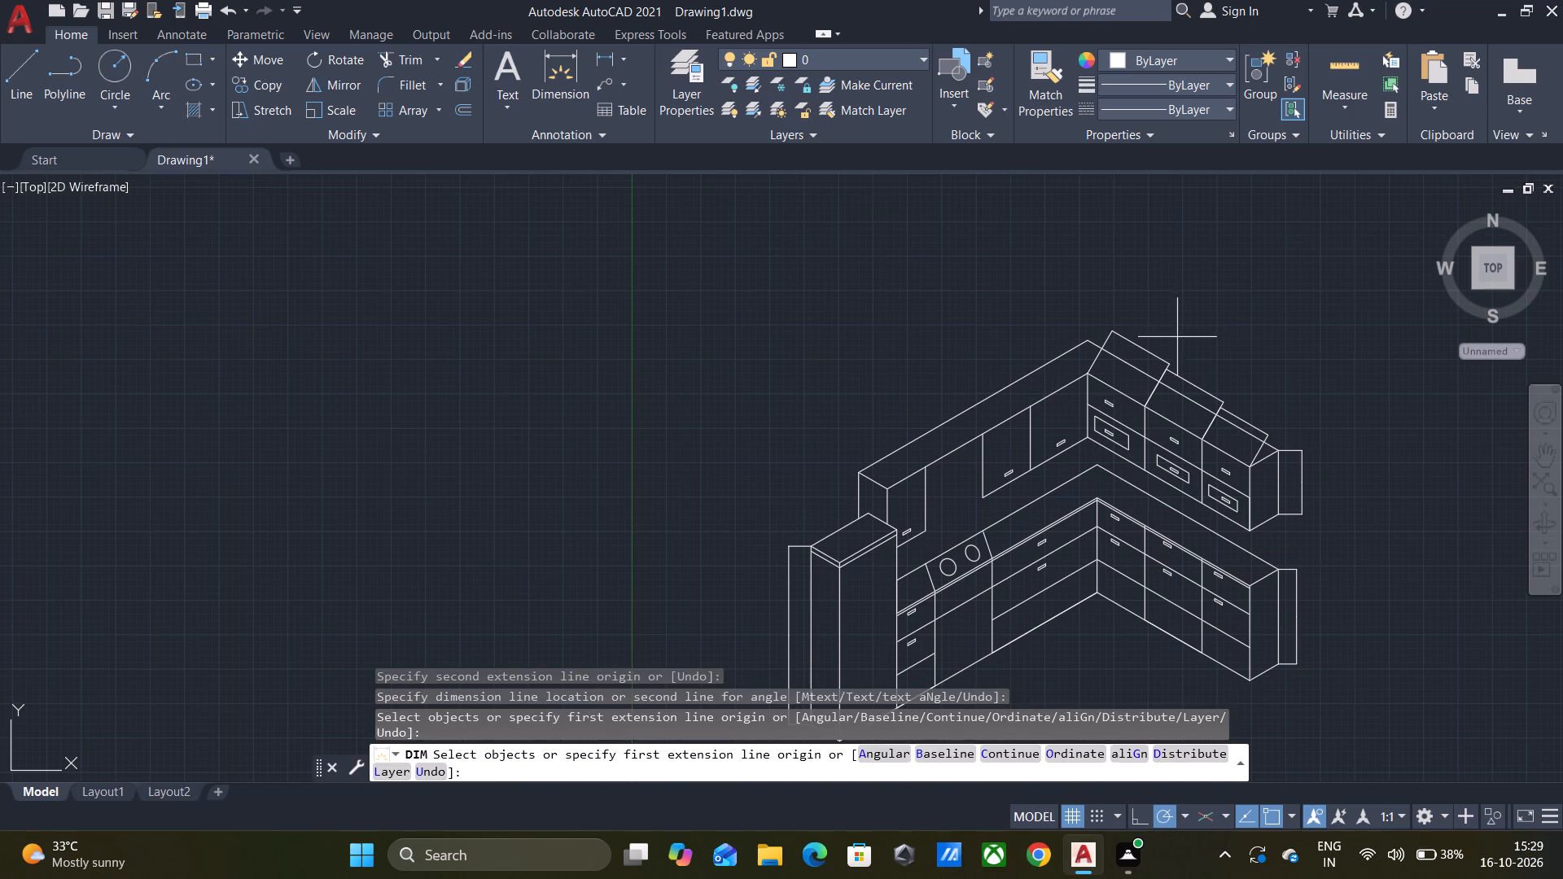
{"action": "key", "text": "space"}
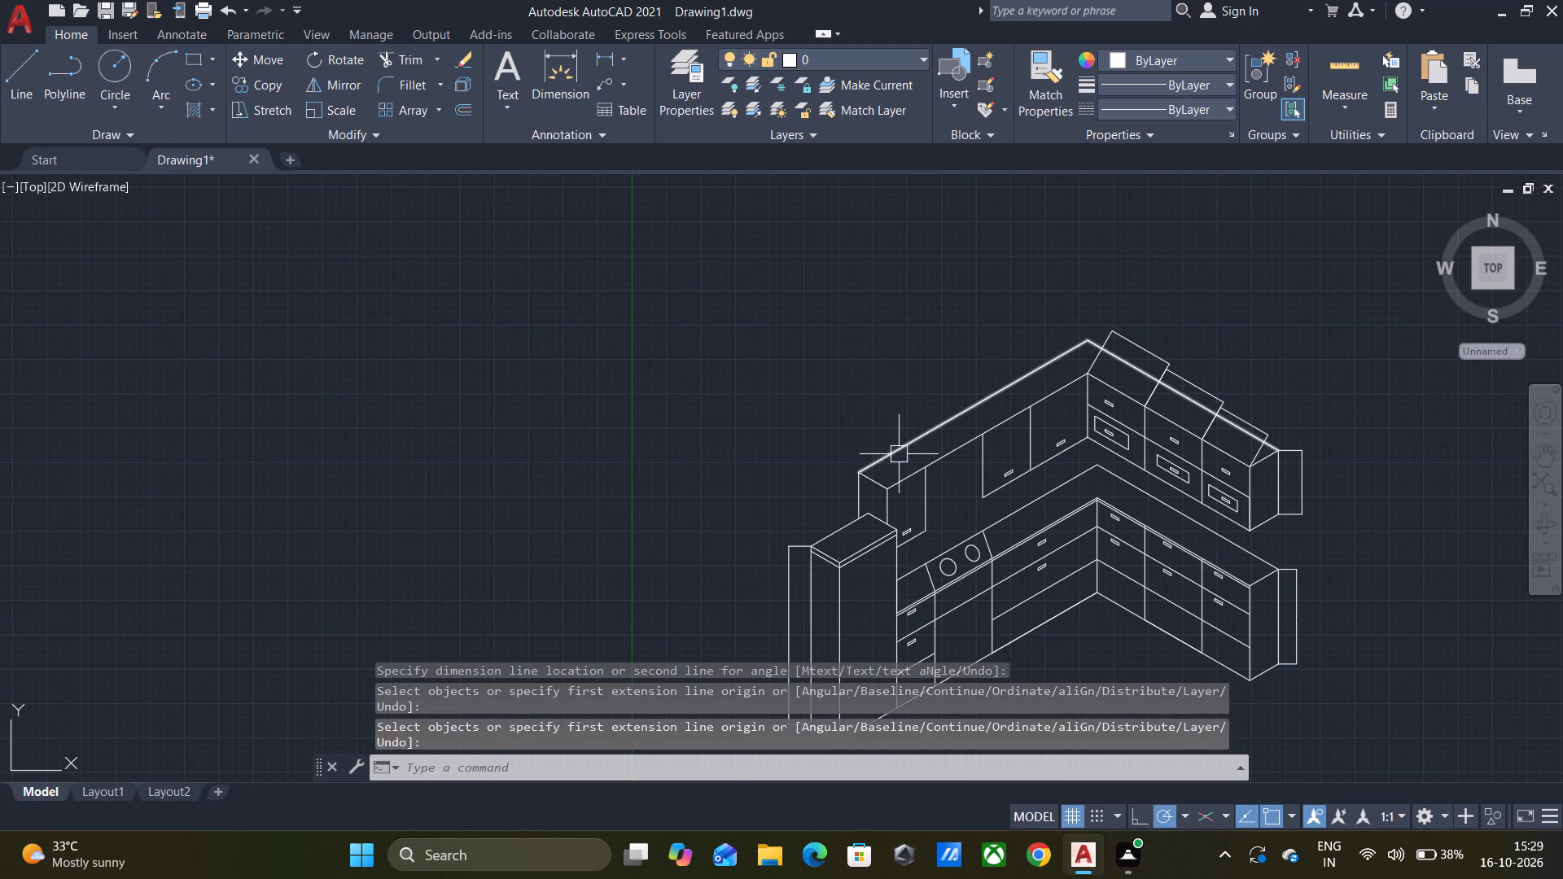
Dimension the hob-side wall cabinet run along its long top back edge, placing the aligned dimension line above the run.
{"action": "key", "text": "space"}
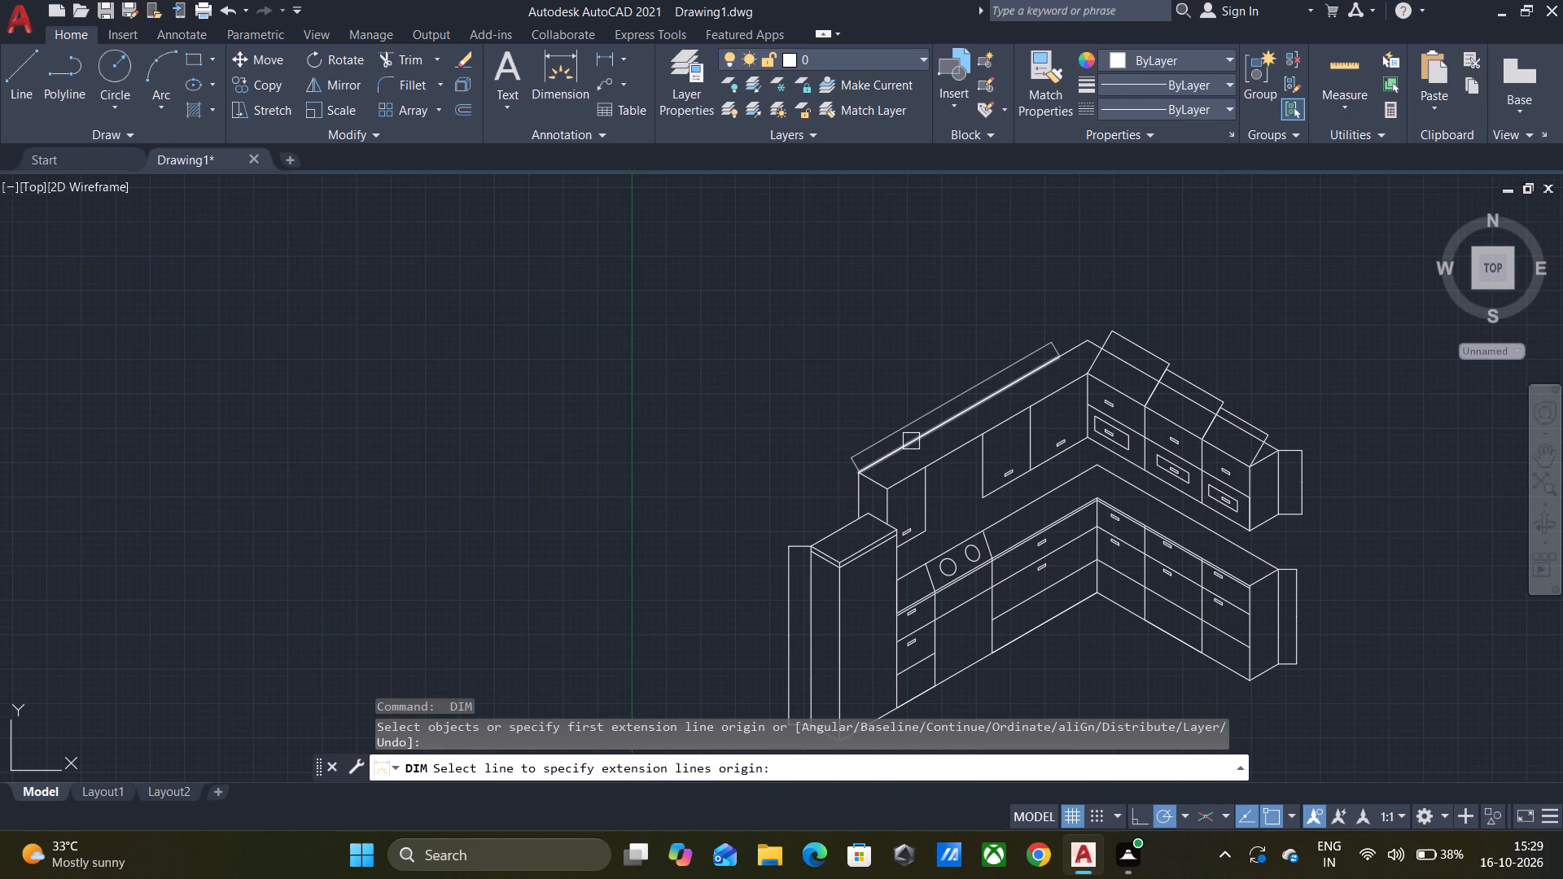
{"action": "left_click", "coordinate": [911, 441]}
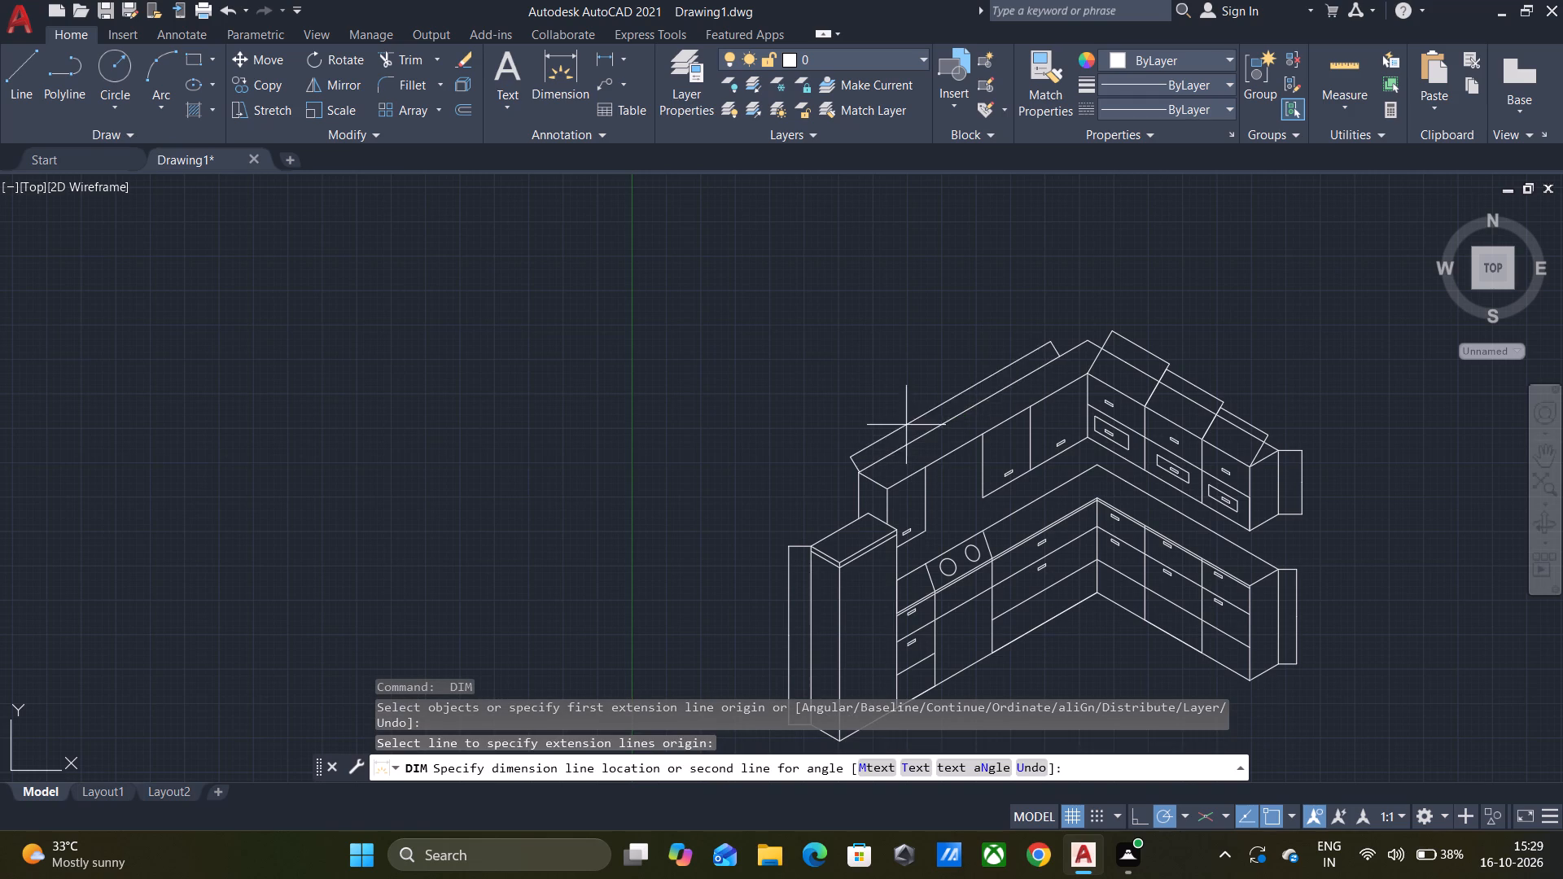
{"action": "left_click", "coordinate": [885, 408]}
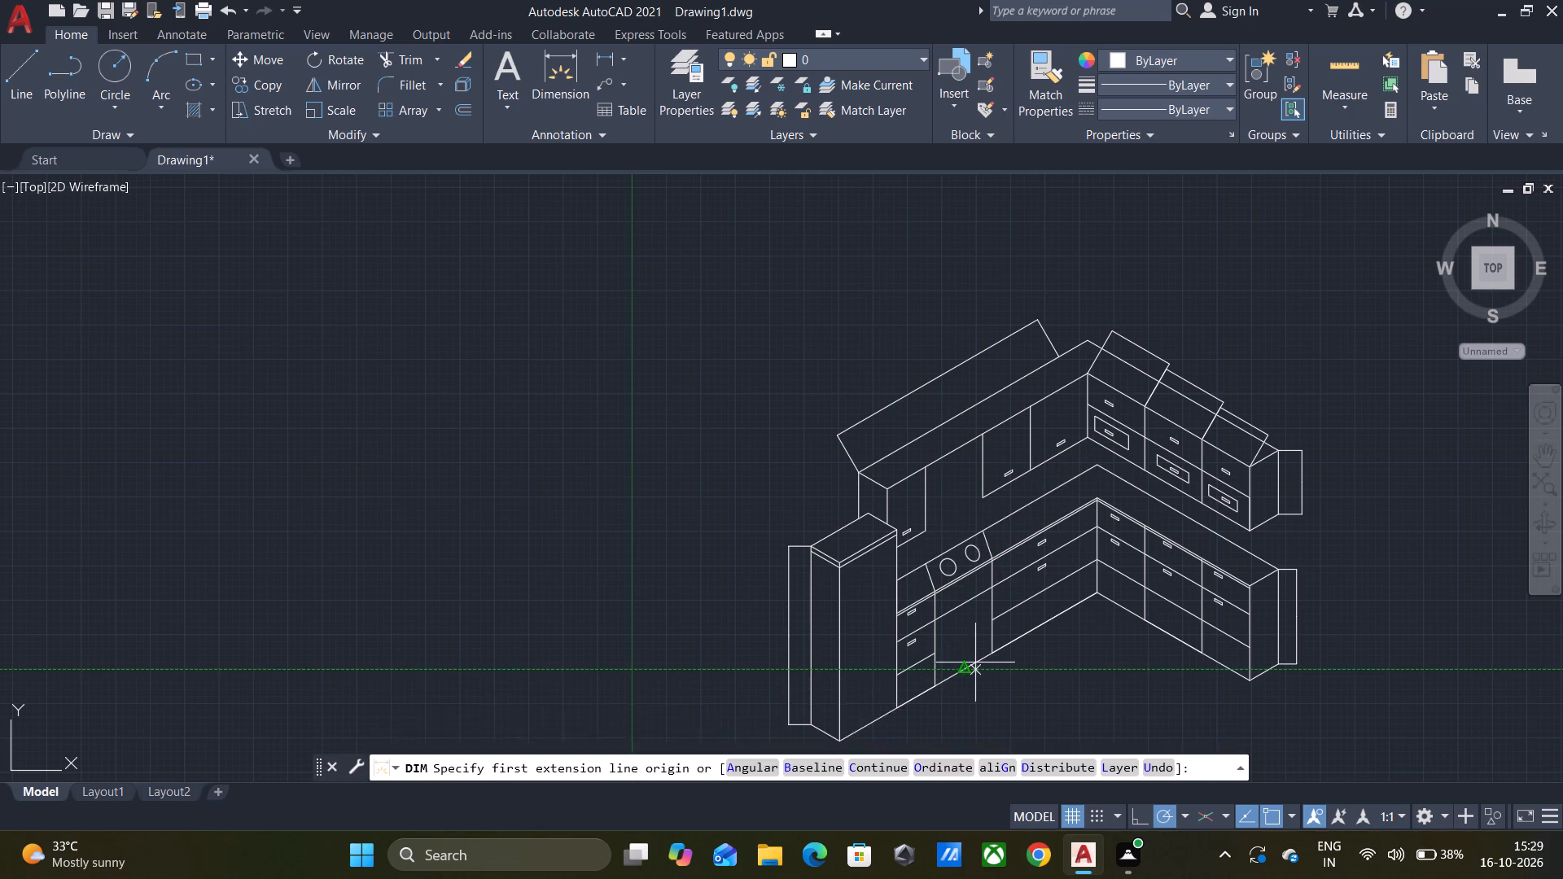
Dimension the width of the narrow base drawer unit beside the tall block along its bottom front edge, placing the dimension below it.
{"action": "middle_click_drag", "start_coordinate": [975, 661], "coordinate": [941, 515]}
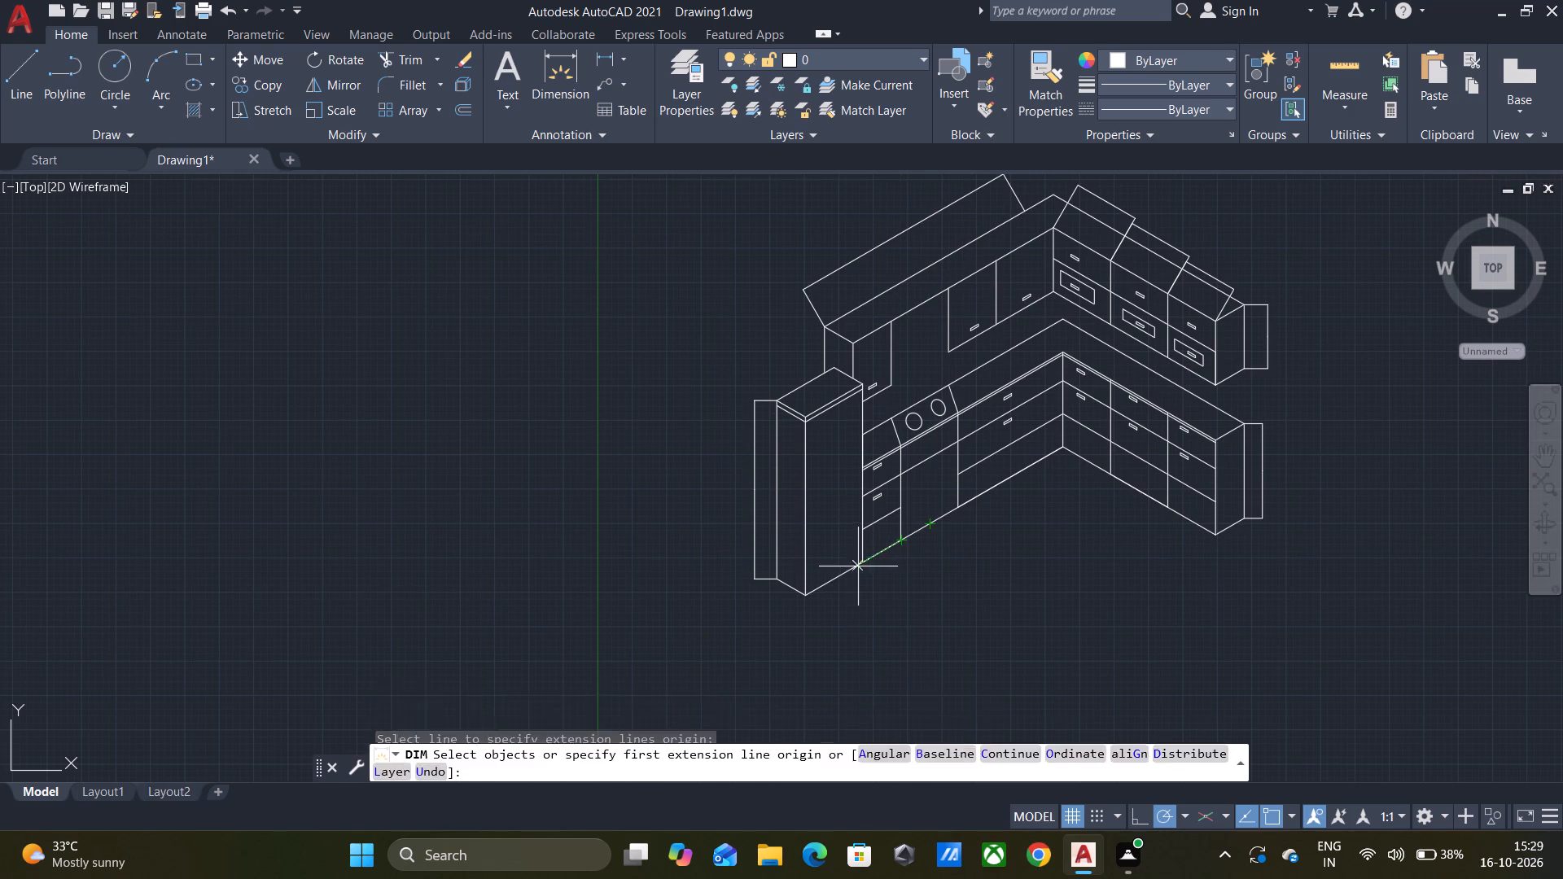
{"action": "left_click_drag", "start_coordinate": [865, 565], "coordinate": [873, 563]}
{"action": "left_click", "coordinate": [896, 539]}
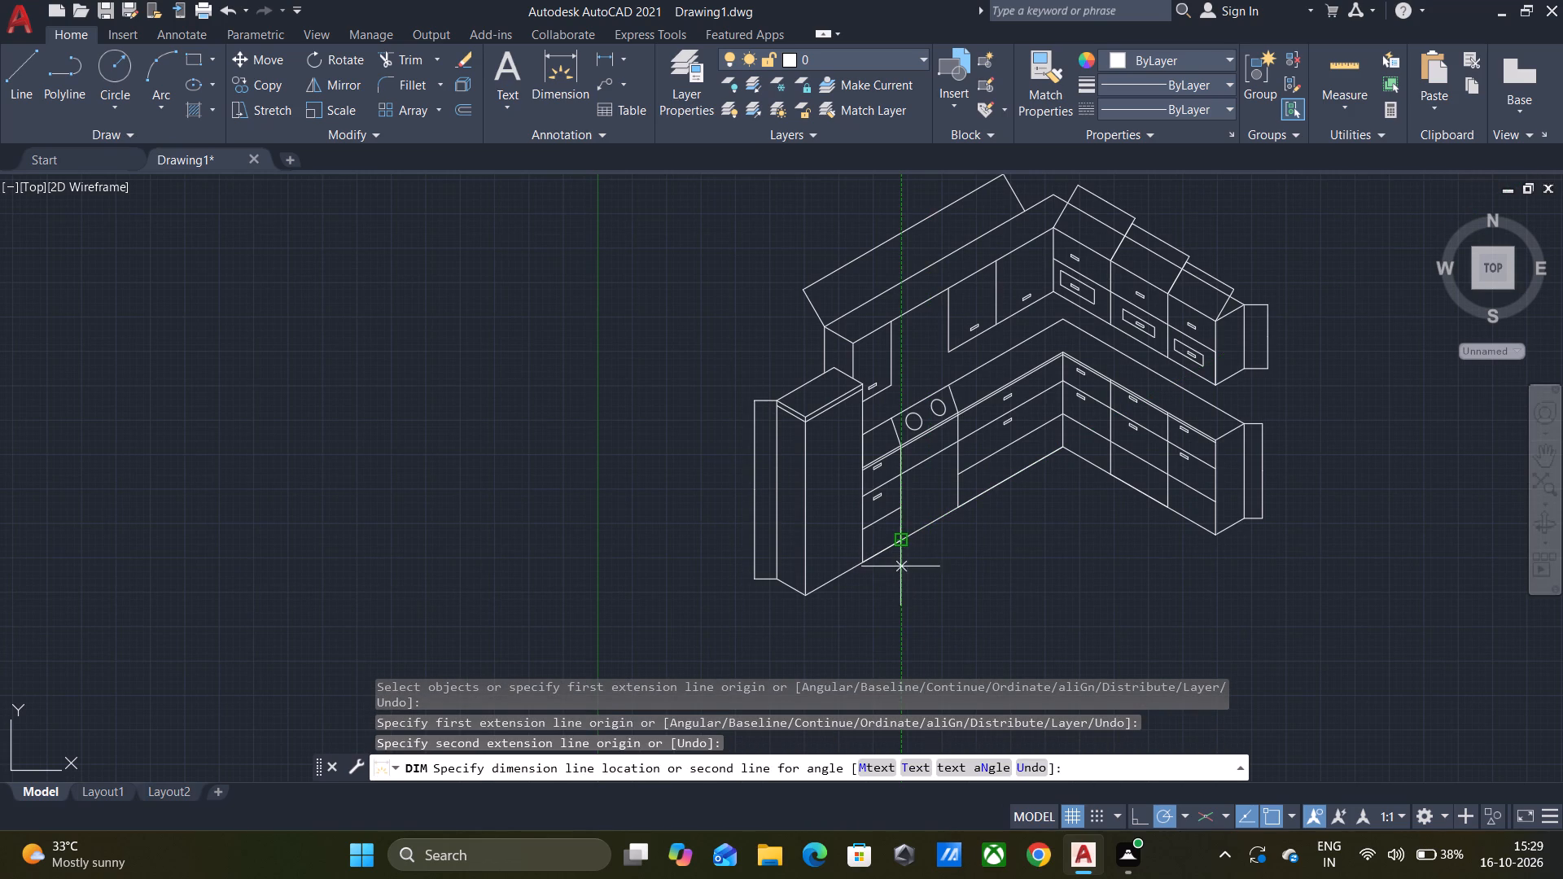
{"action": "left_click", "coordinate": [895, 563]}
{"action": "key", "text": "space"}
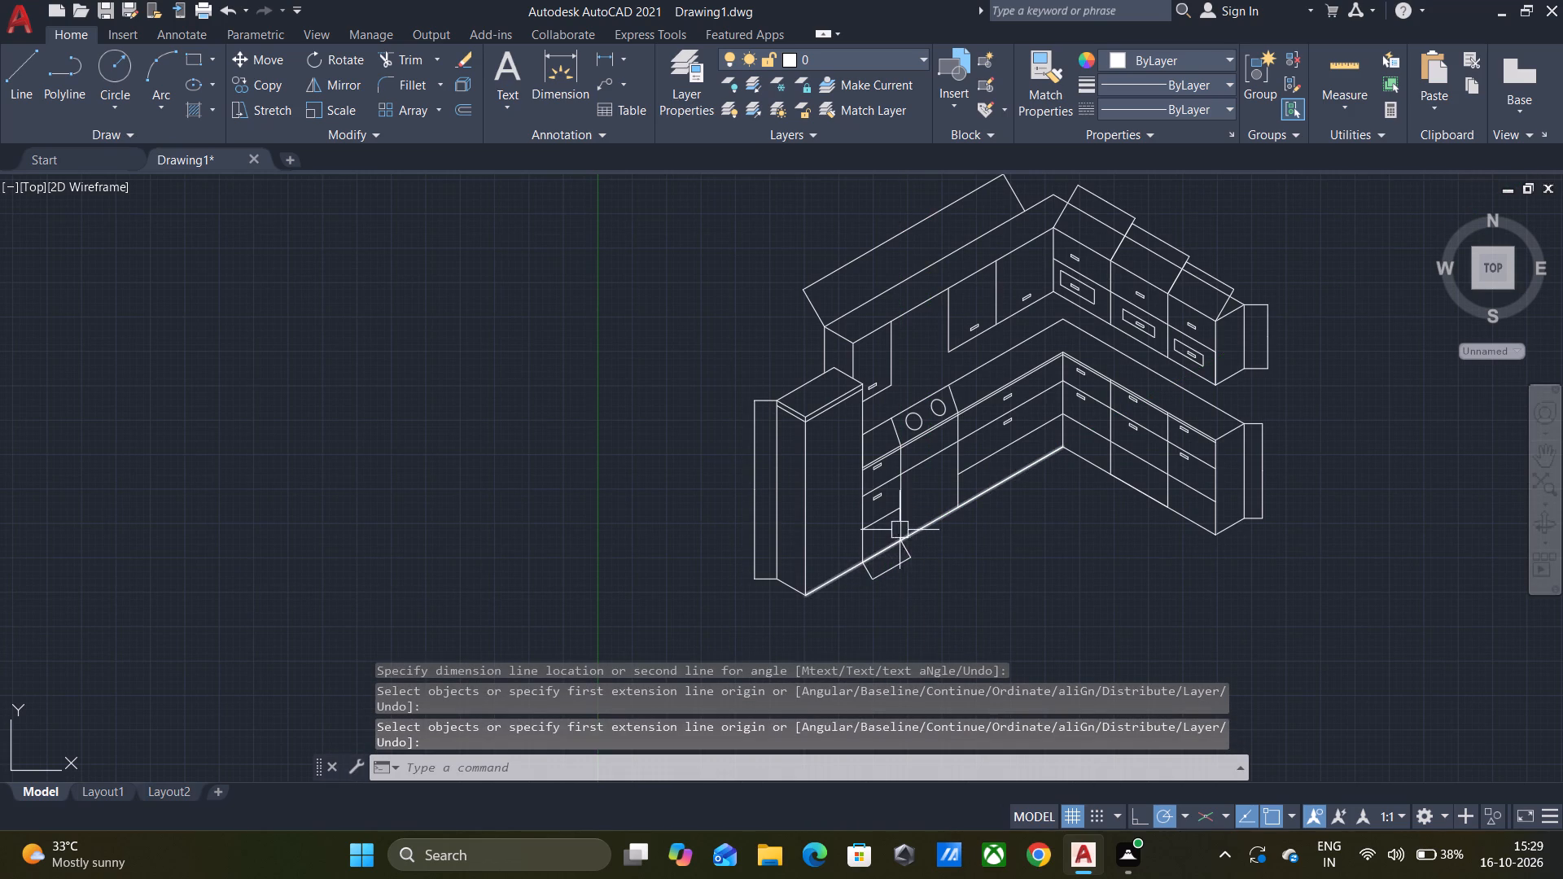
Dimension the width of the base unit under the hob along its bottom front edge, with the aligned dimension line below it.
{"action": "key", "text": "space"}
{"action": "left_click", "coordinate": [900, 544]}
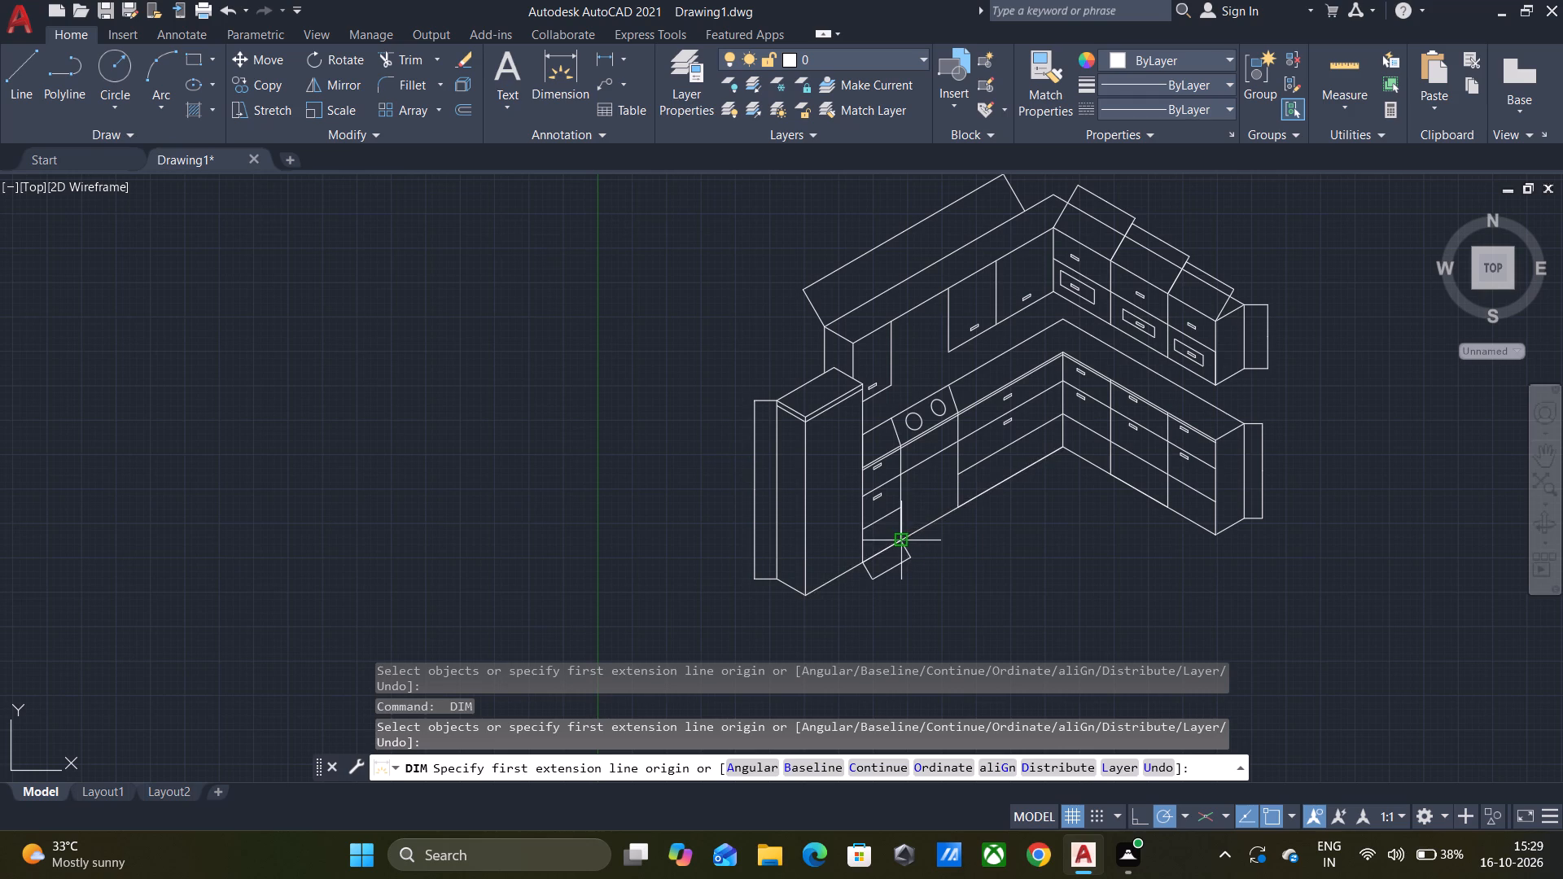
{"action": "left_click", "coordinate": [961, 511]}
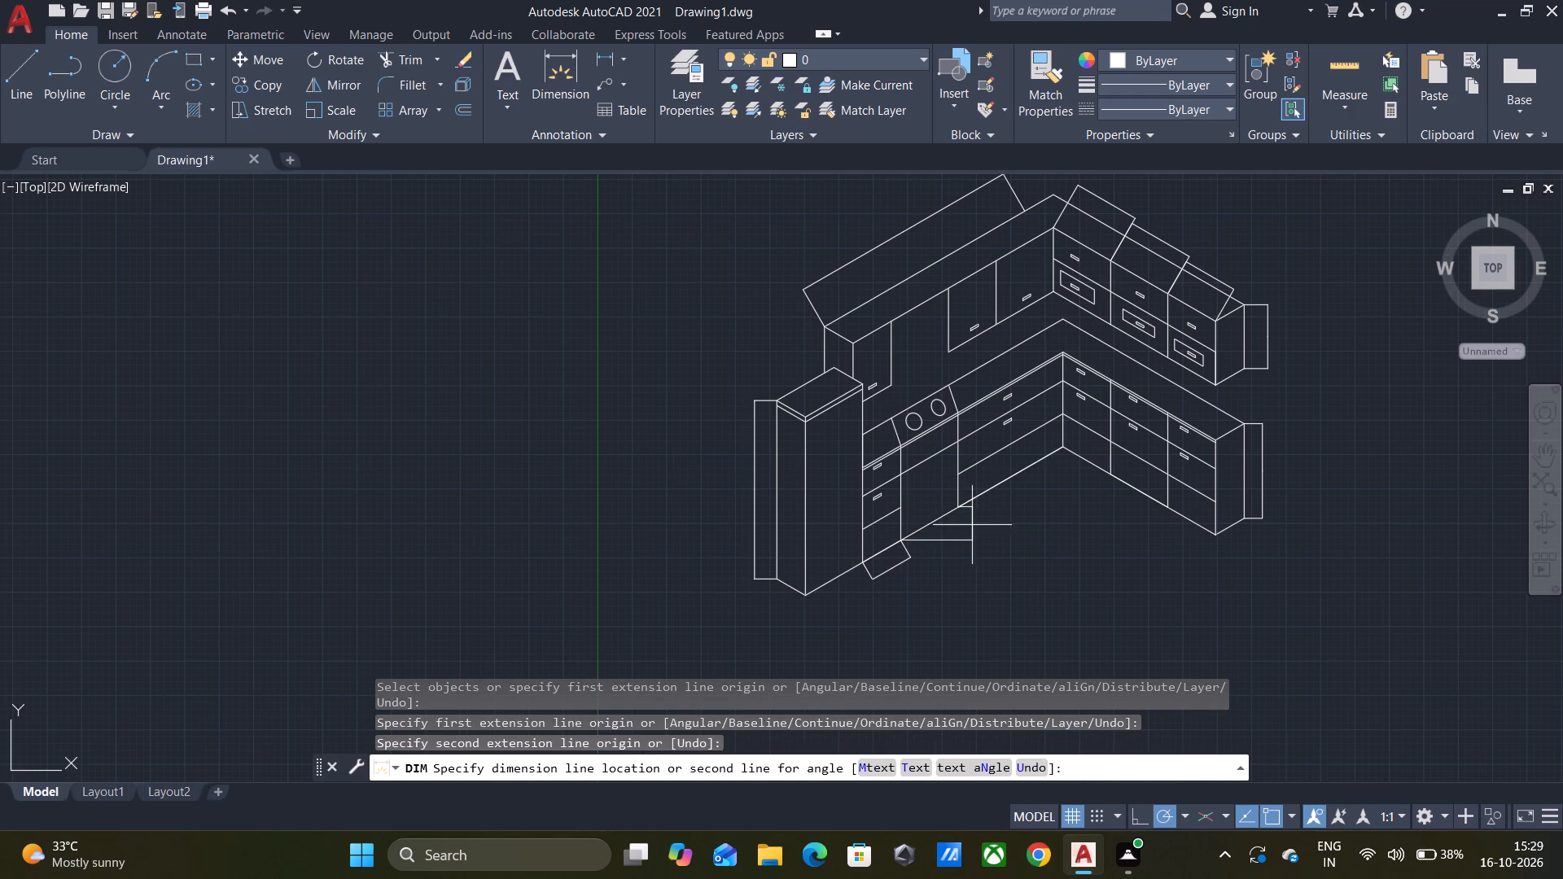
{"action": "left_click", "coordinate": [955, 551]}
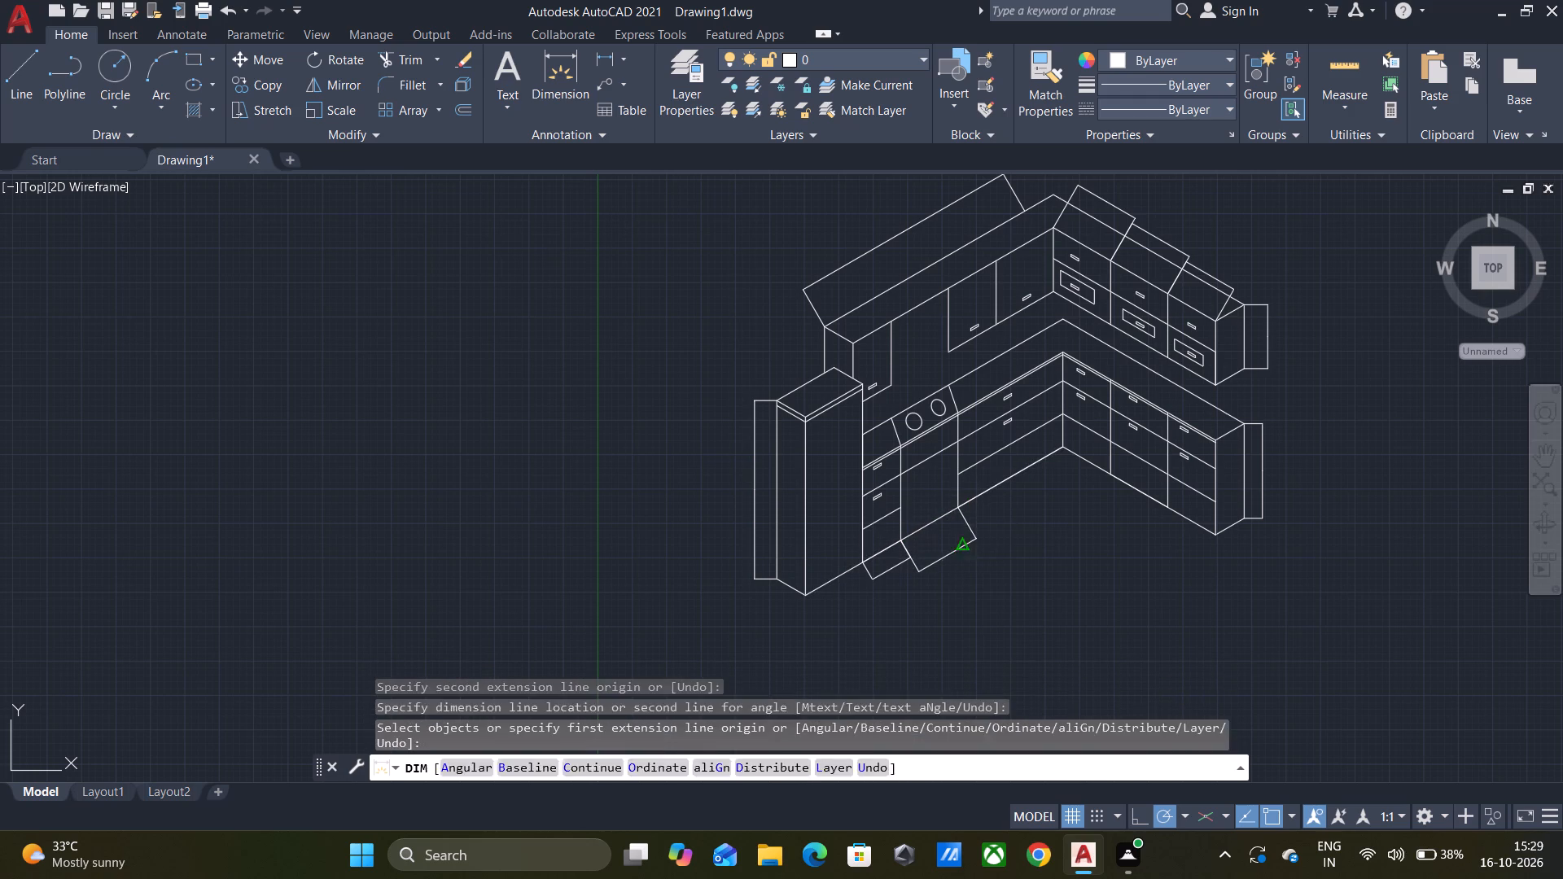
{"action": "key", "text": "space"}
Dimension the base drawer unit between the hob unit and the inner corner along its bottom front edge, placing the dimension below it.
{"action": "key", "text": "space"}
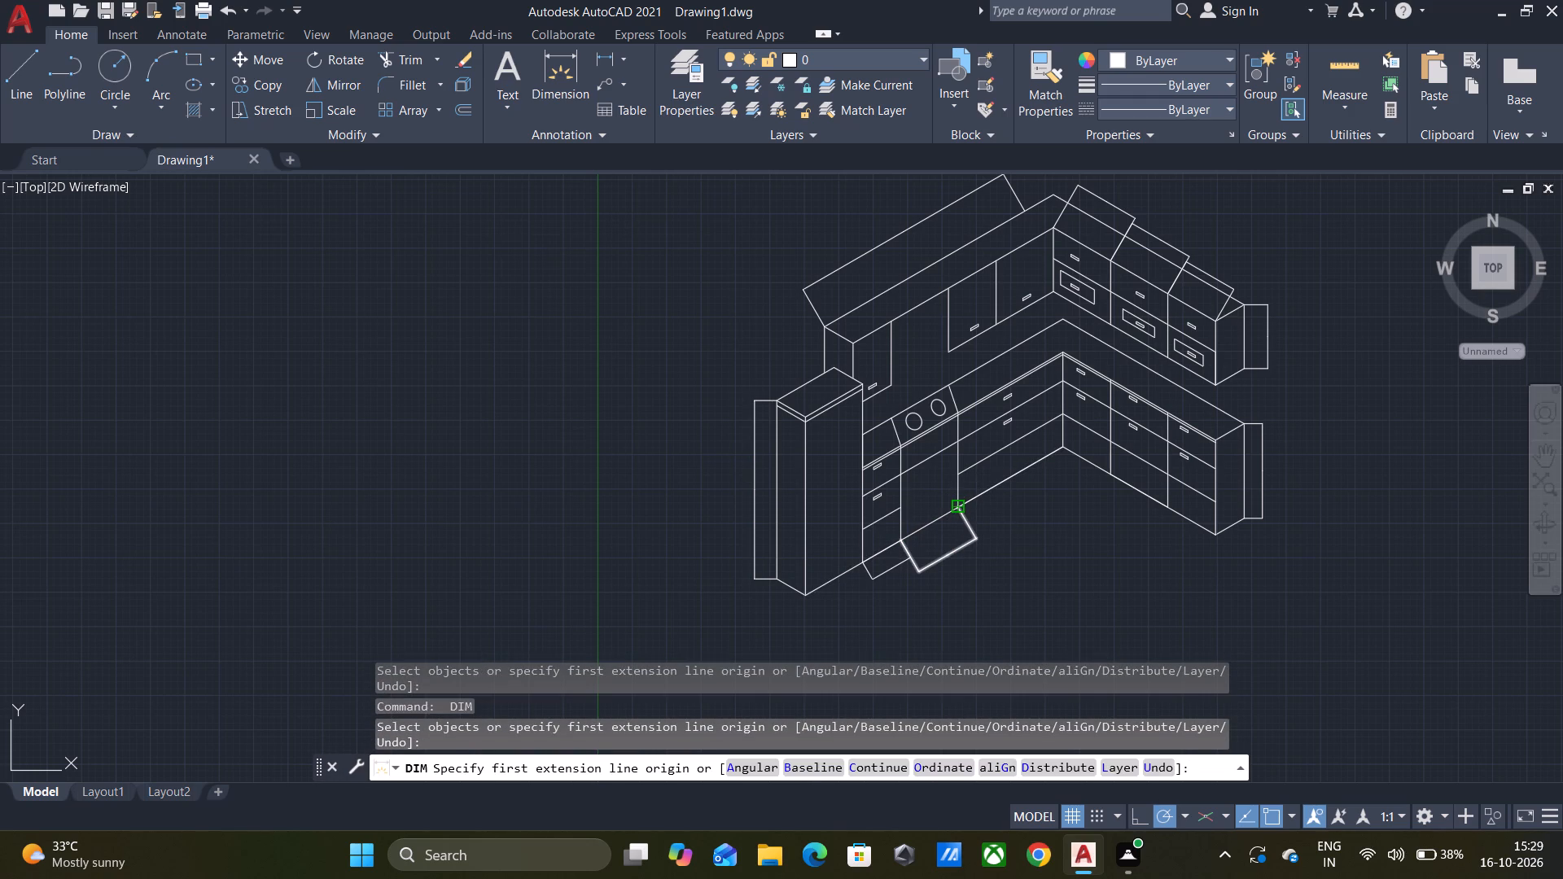
{"action": "left_click", "coordinate": [955, 504]}
{"action": "left_click", "coordinate": [1061, 446]}
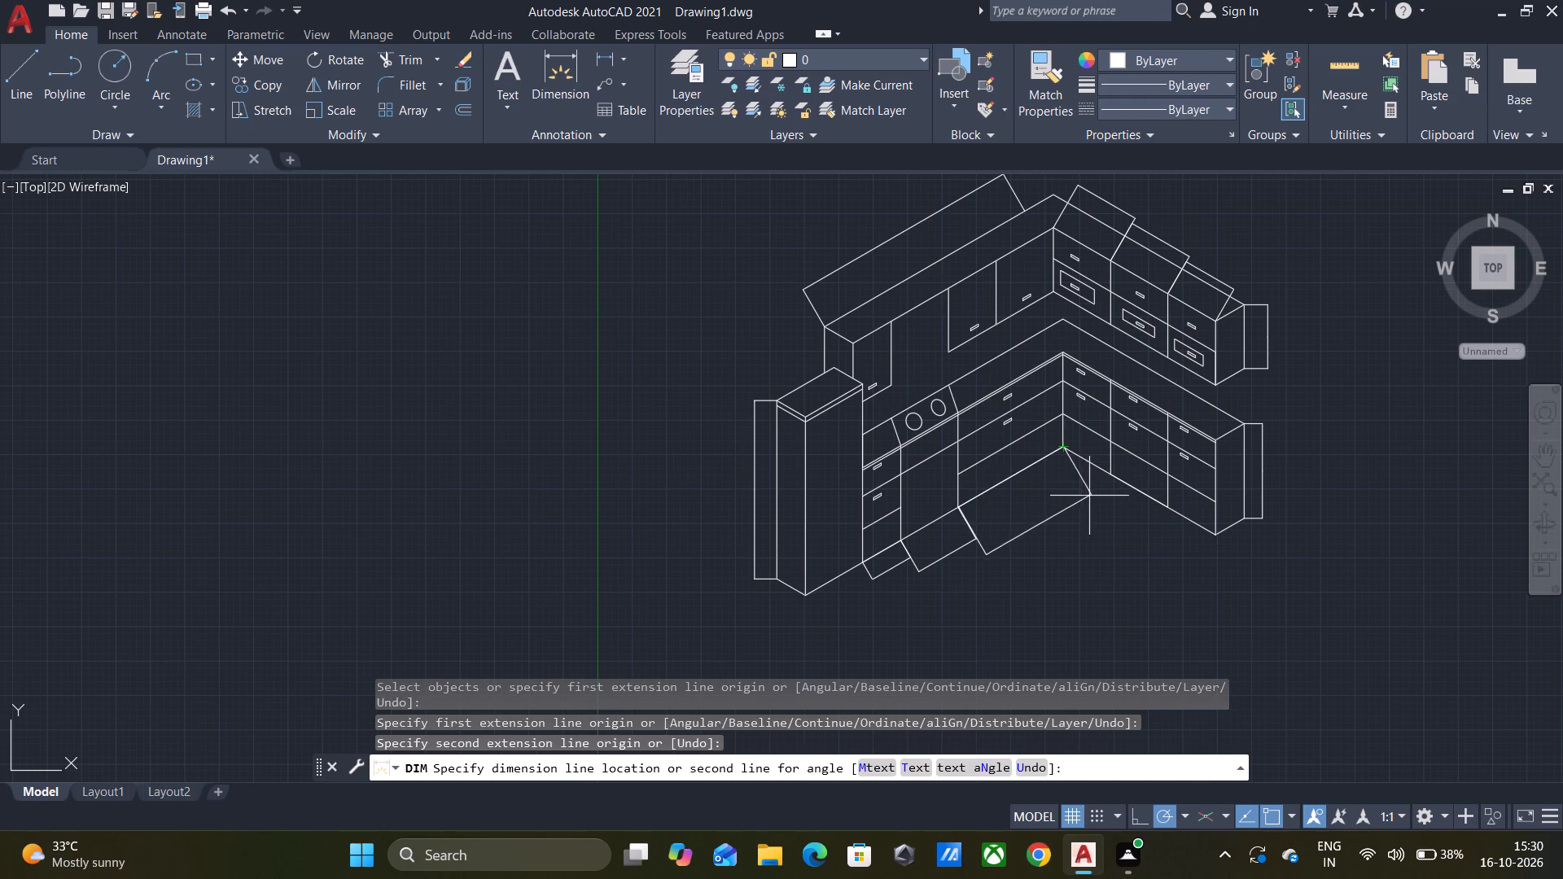
{"action": "left_click", "coordinate": [1031, 500]}
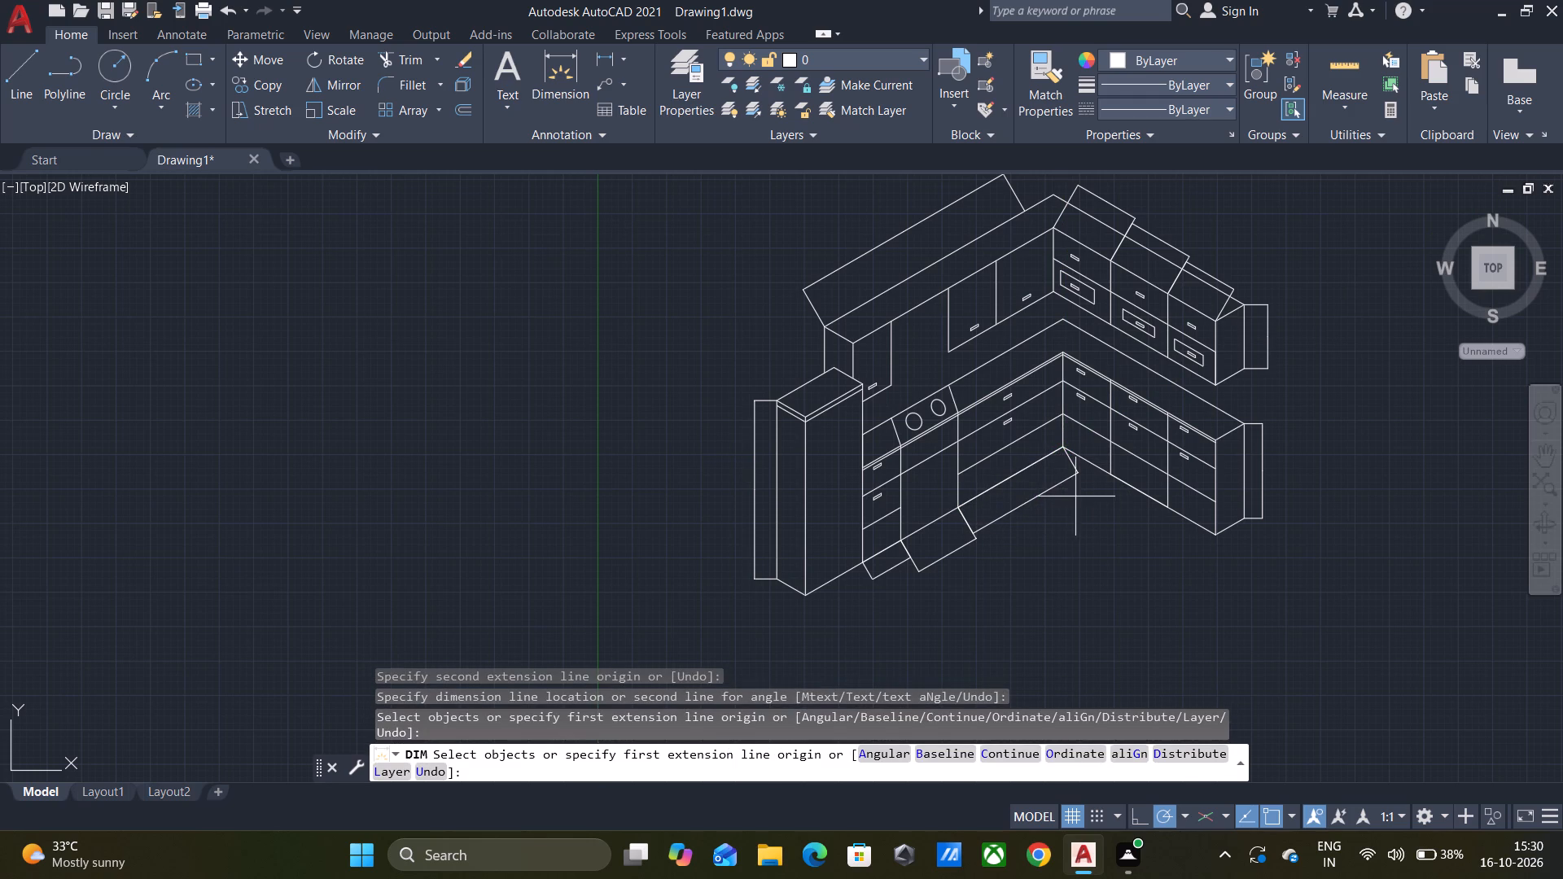
{"action": "key", "text": "space"}
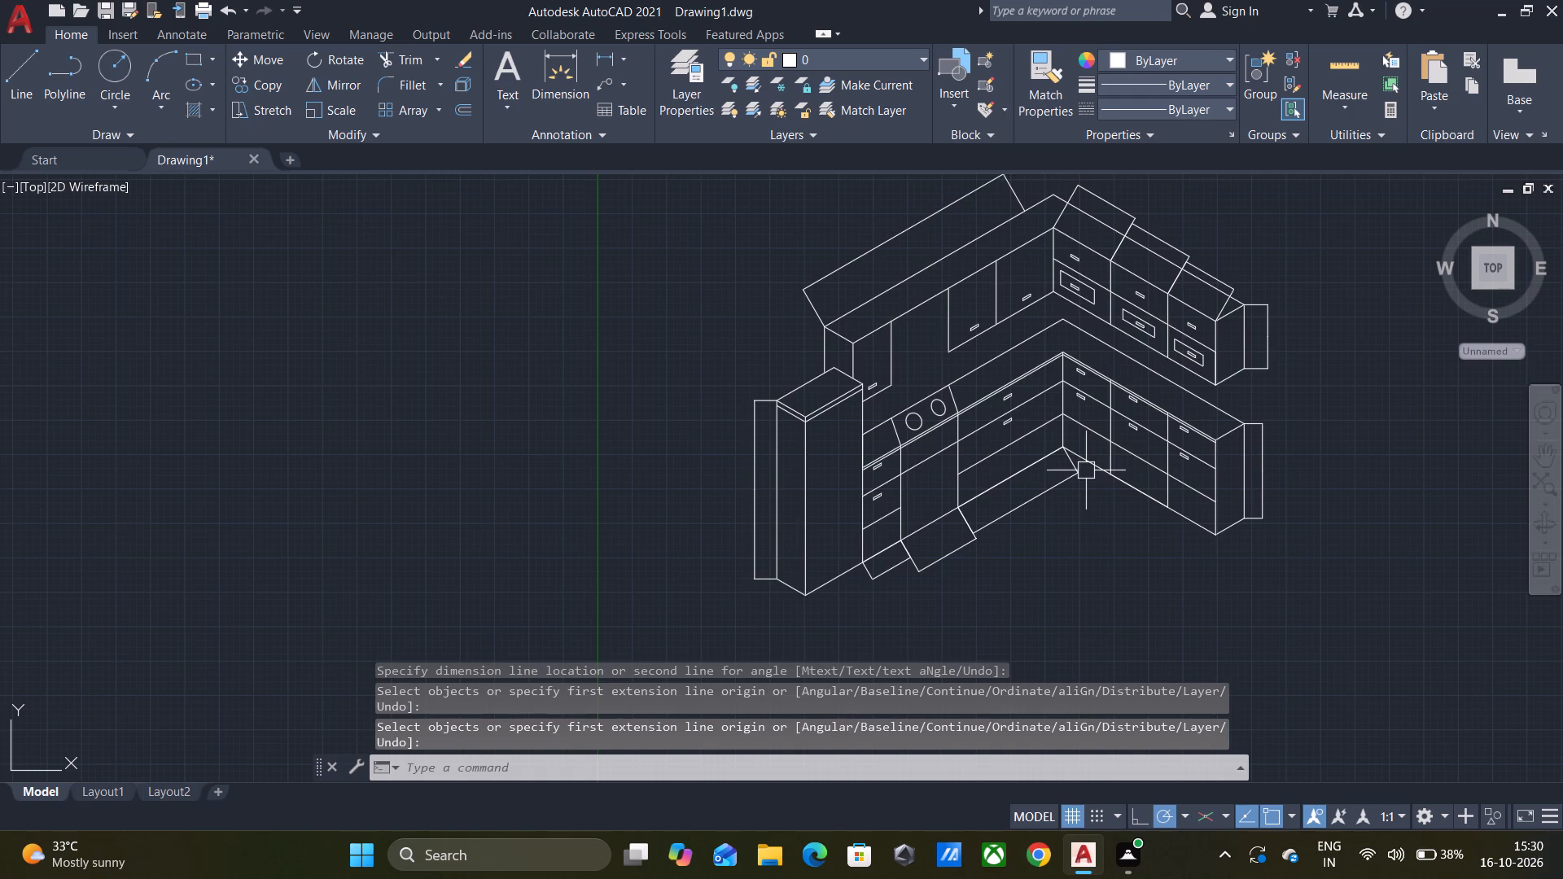
Dimension the first base cabinet past the inner corner, on the run without the hob, with the dimension line just below its bottom edge.
{"action": "scroll", "coordinate": [1084, 468], "scroll_direction": "up", "scroll_amount": 2}
{"action": "key", "text": "space"}
{"action": "key", "text": "space"}
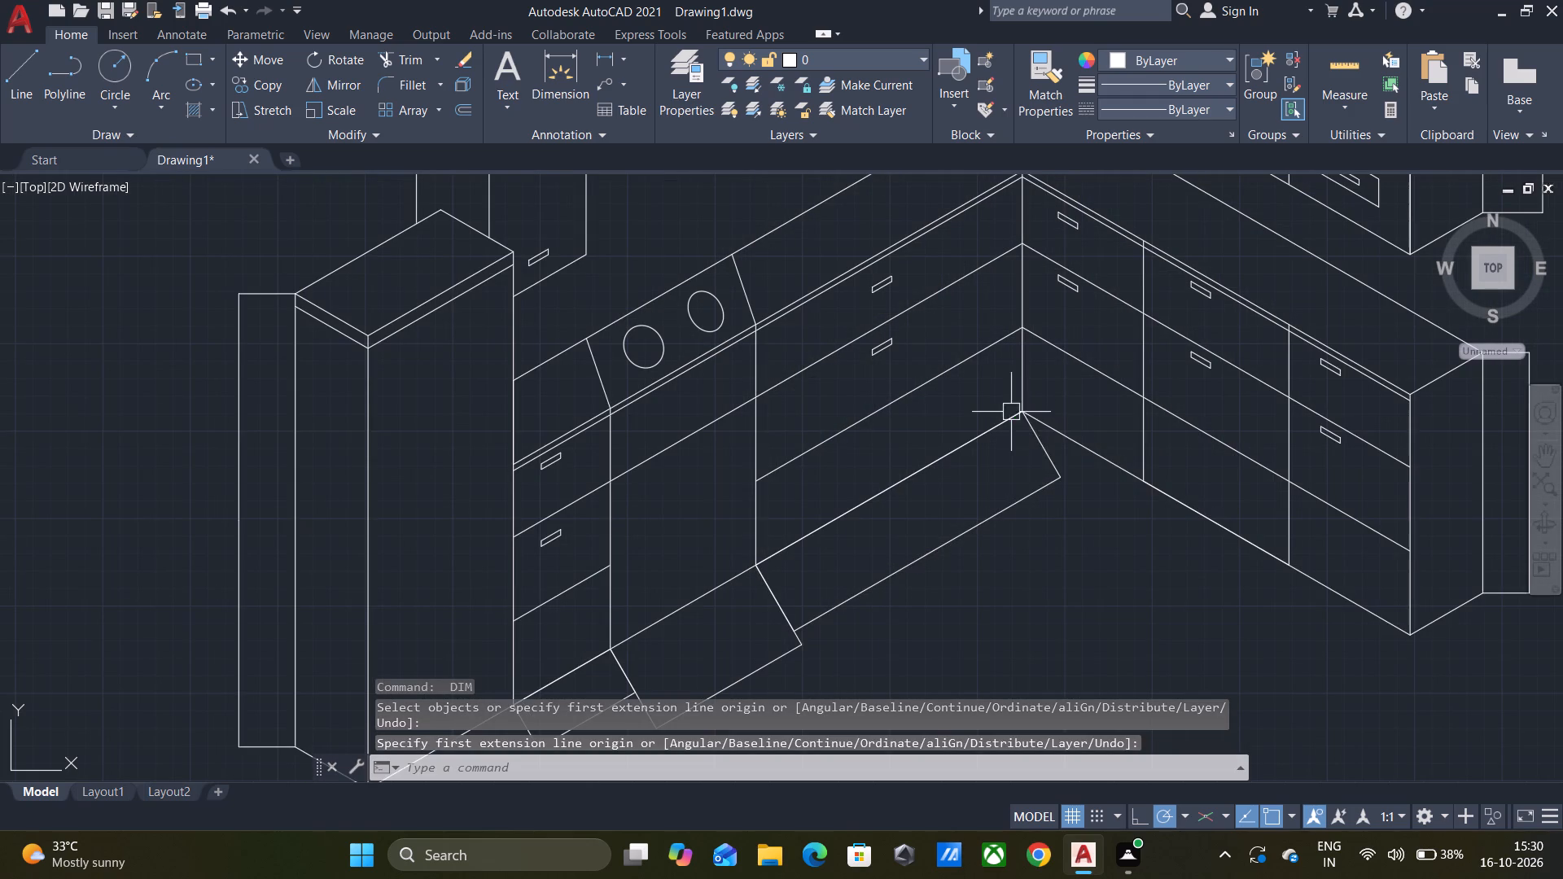
{"action": "key", "text": "space"}
{"action": "left_click", "coordinate": [1018, 406]}
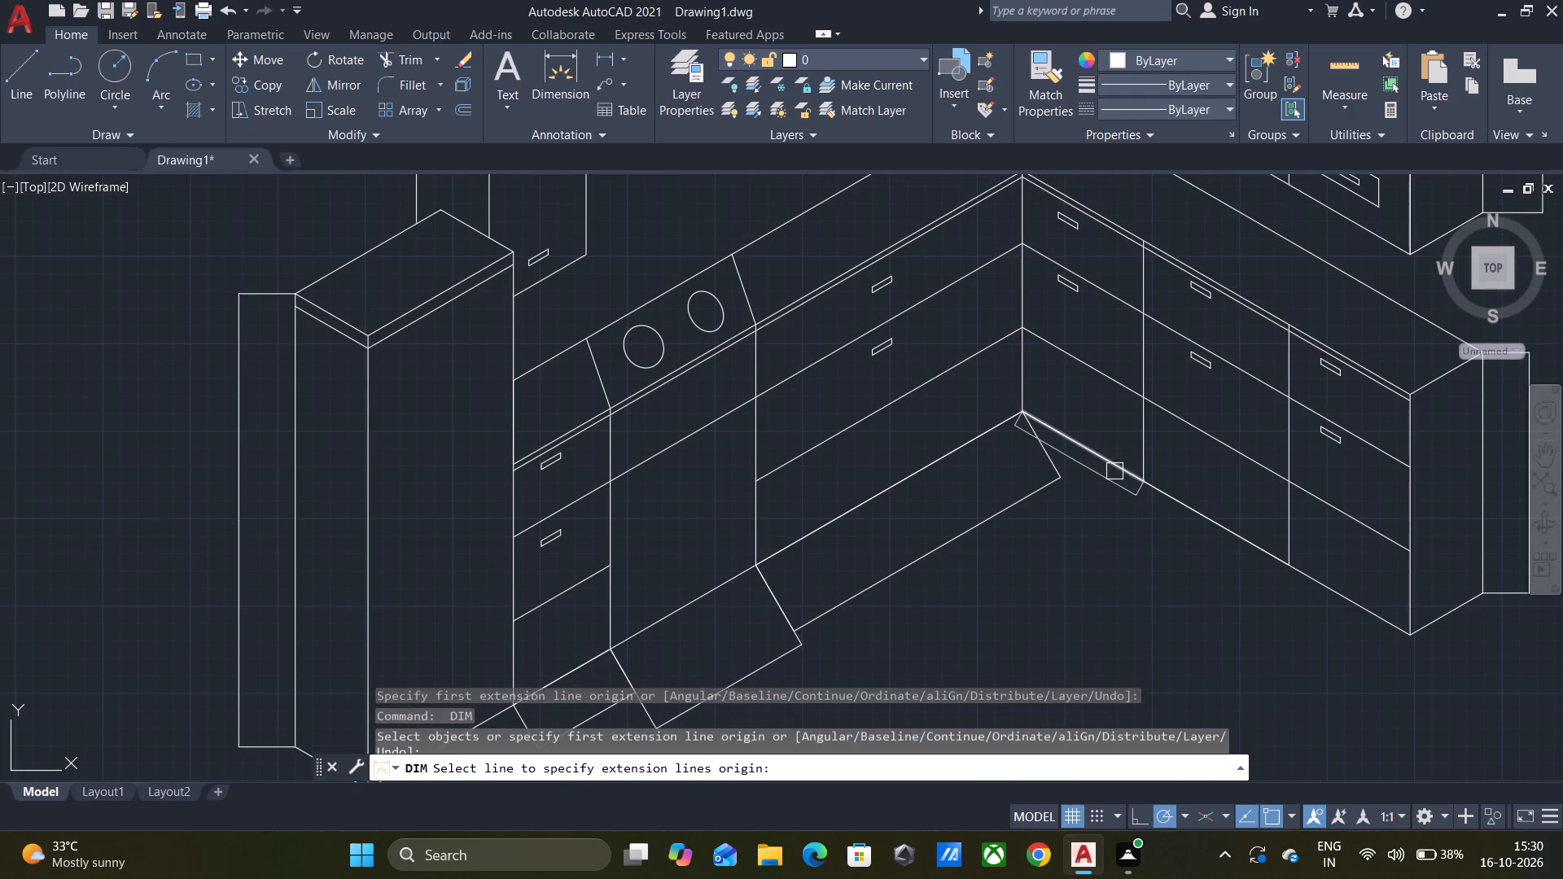
{"action": "left_click", "coordinate": [1120, 479]}
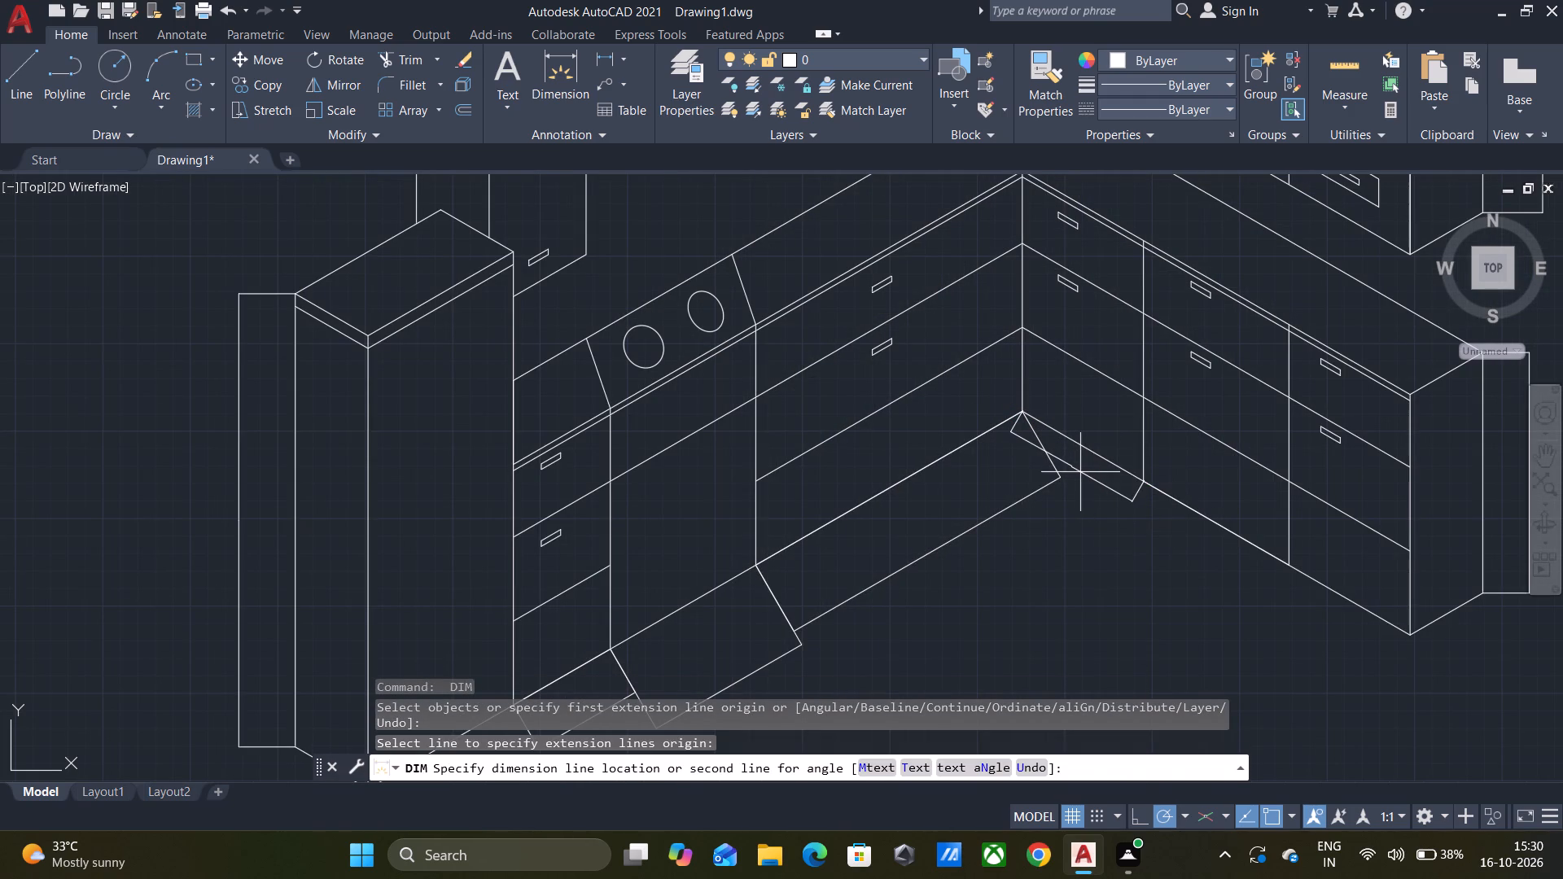
{"action": "left_click", "coordinate": [1080, 472]}
{"action": "key", "text": "space"}
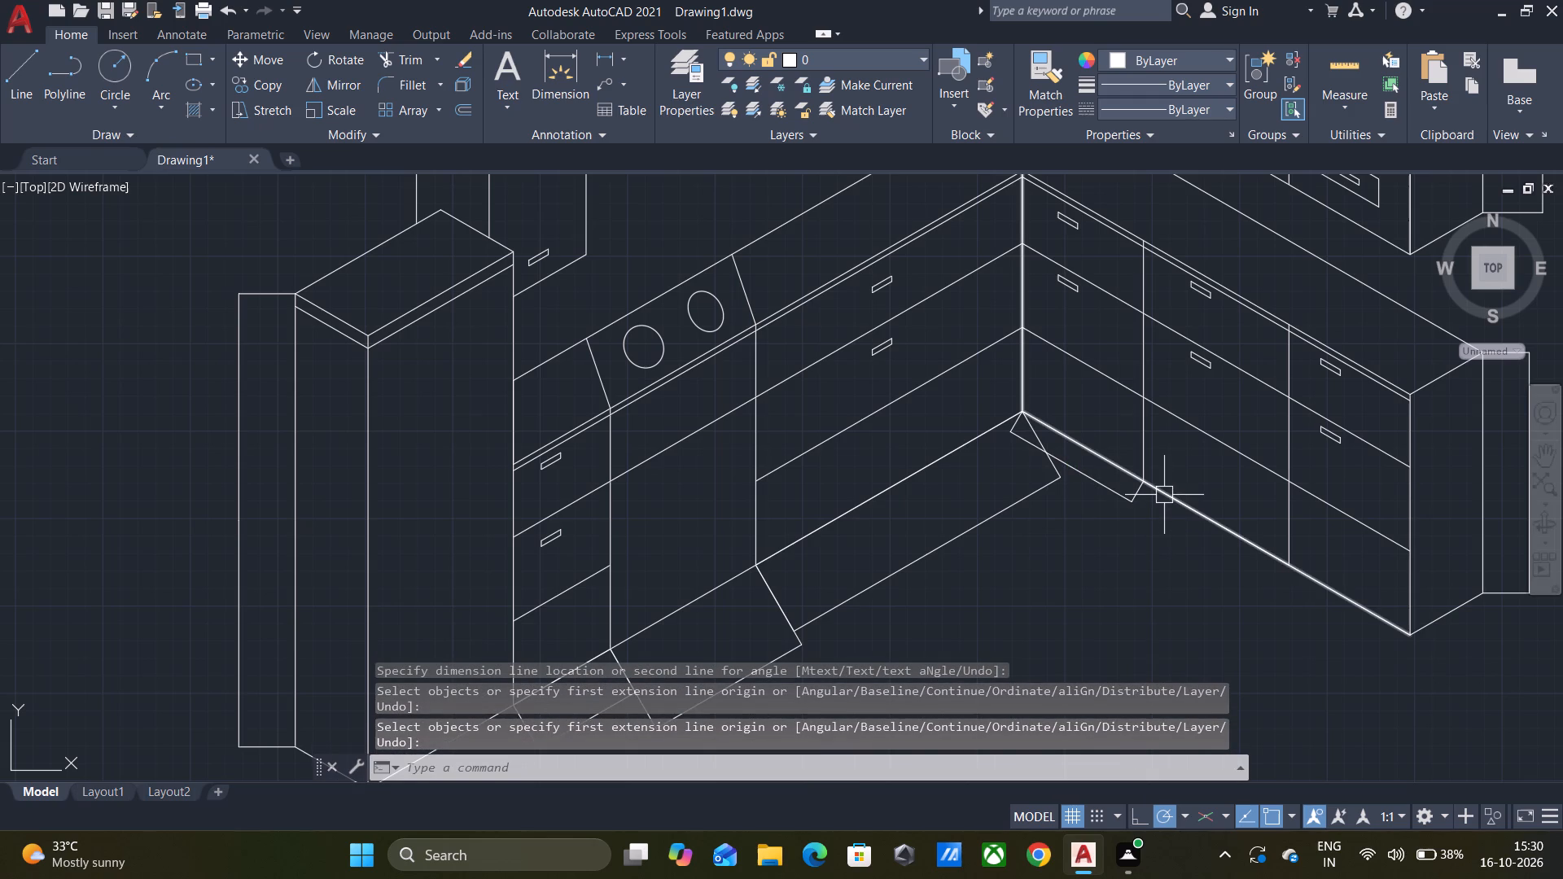
Dimension the widths of the middle and end base cabinets on the same run, lining both up with the corner cabinet's dimension.
{"action": "key", "text": "space"}
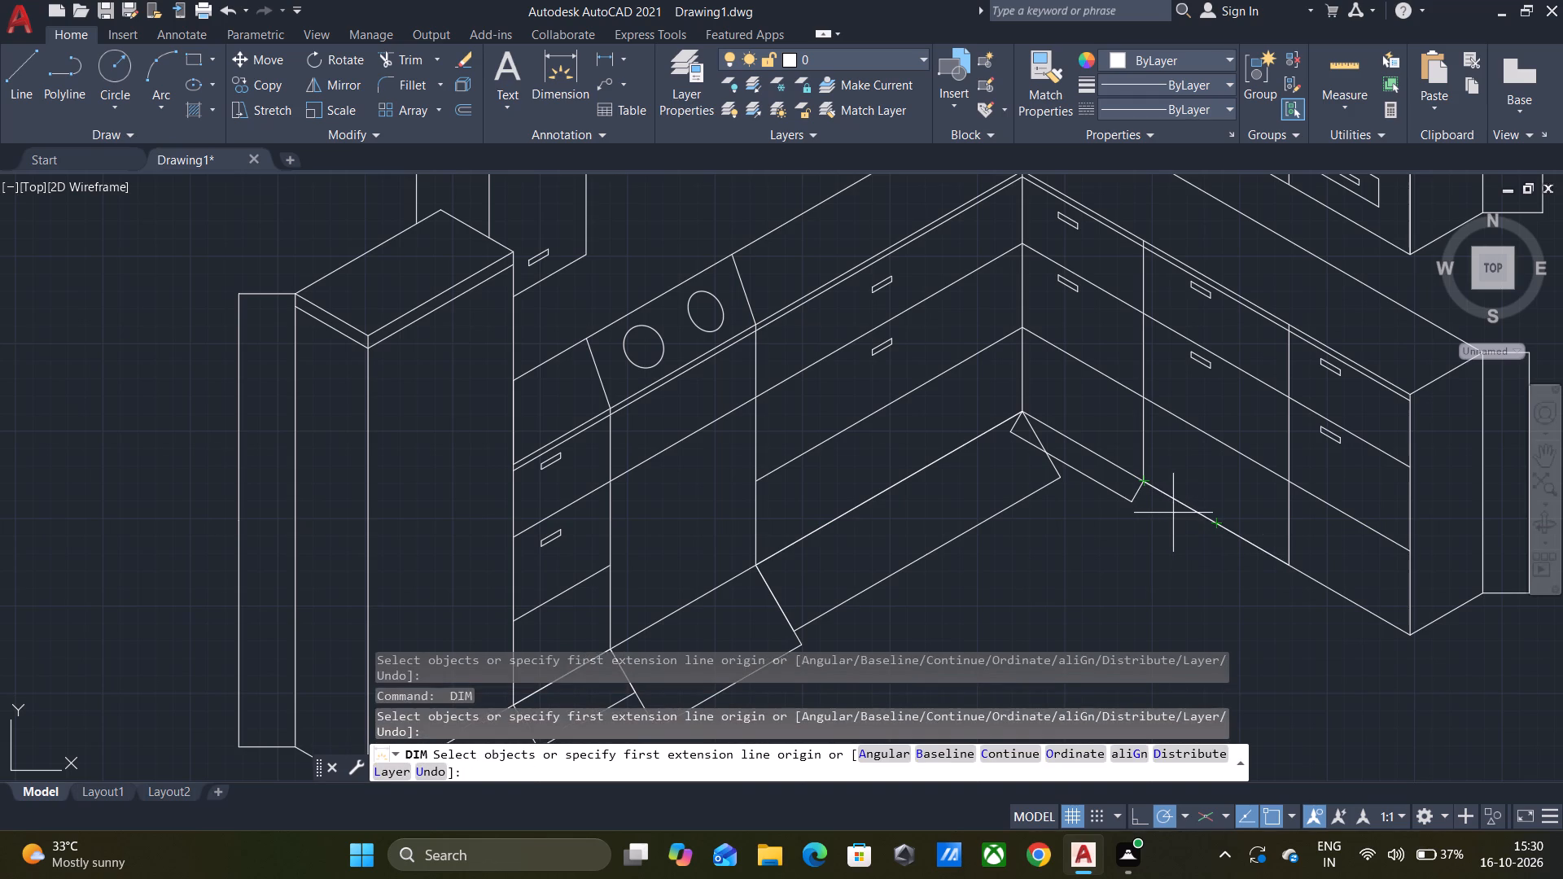
{"action": "left_click", "coordinate": [1187, 506]}
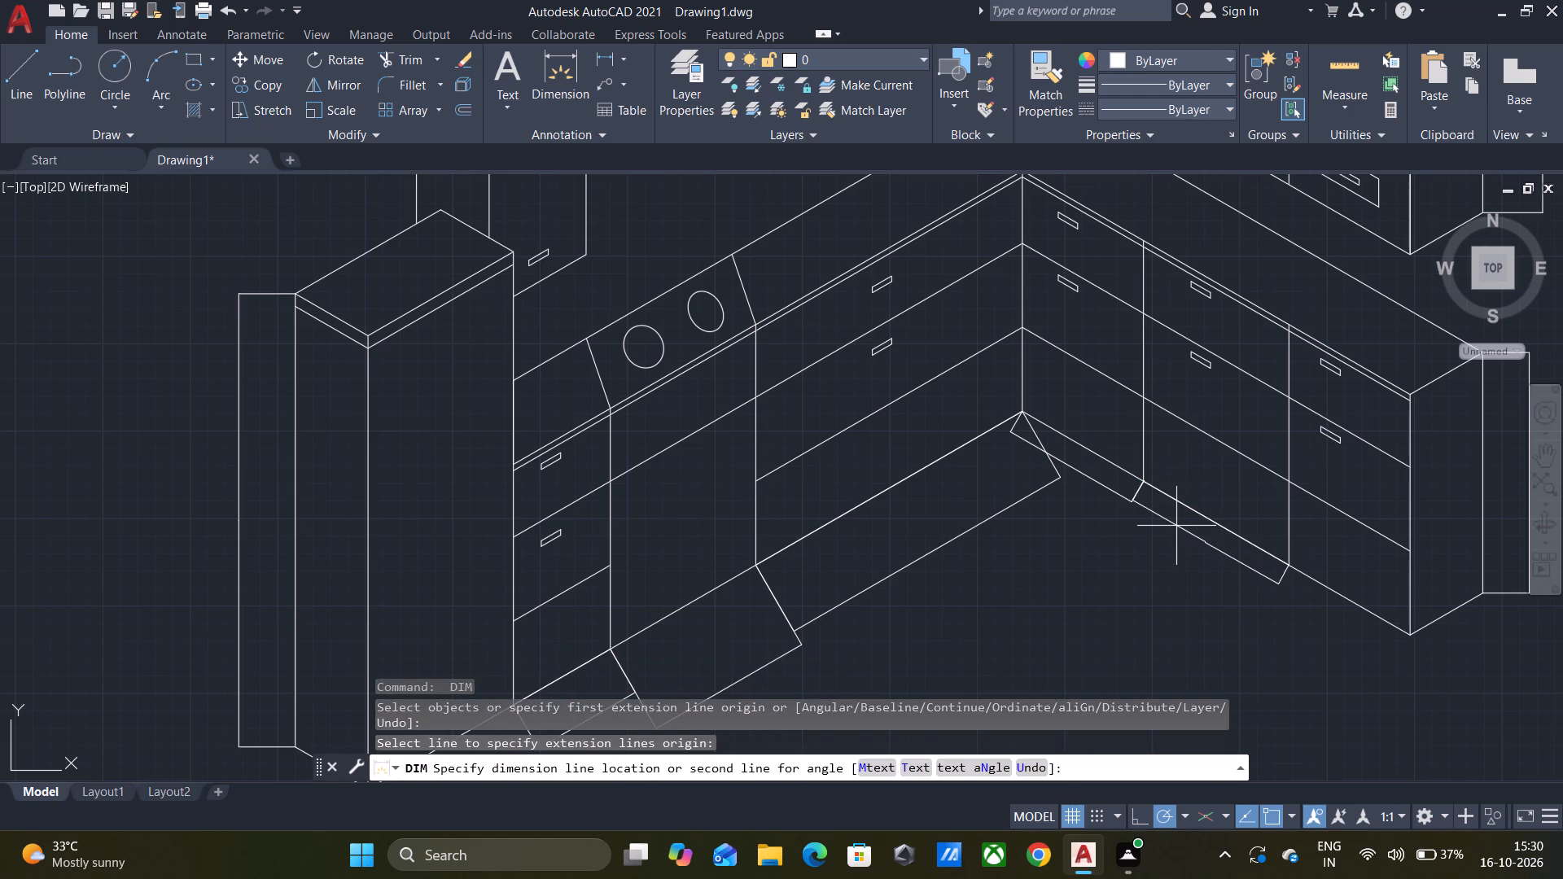
{"action": "left_click", "coordinate": [1176, 527]}
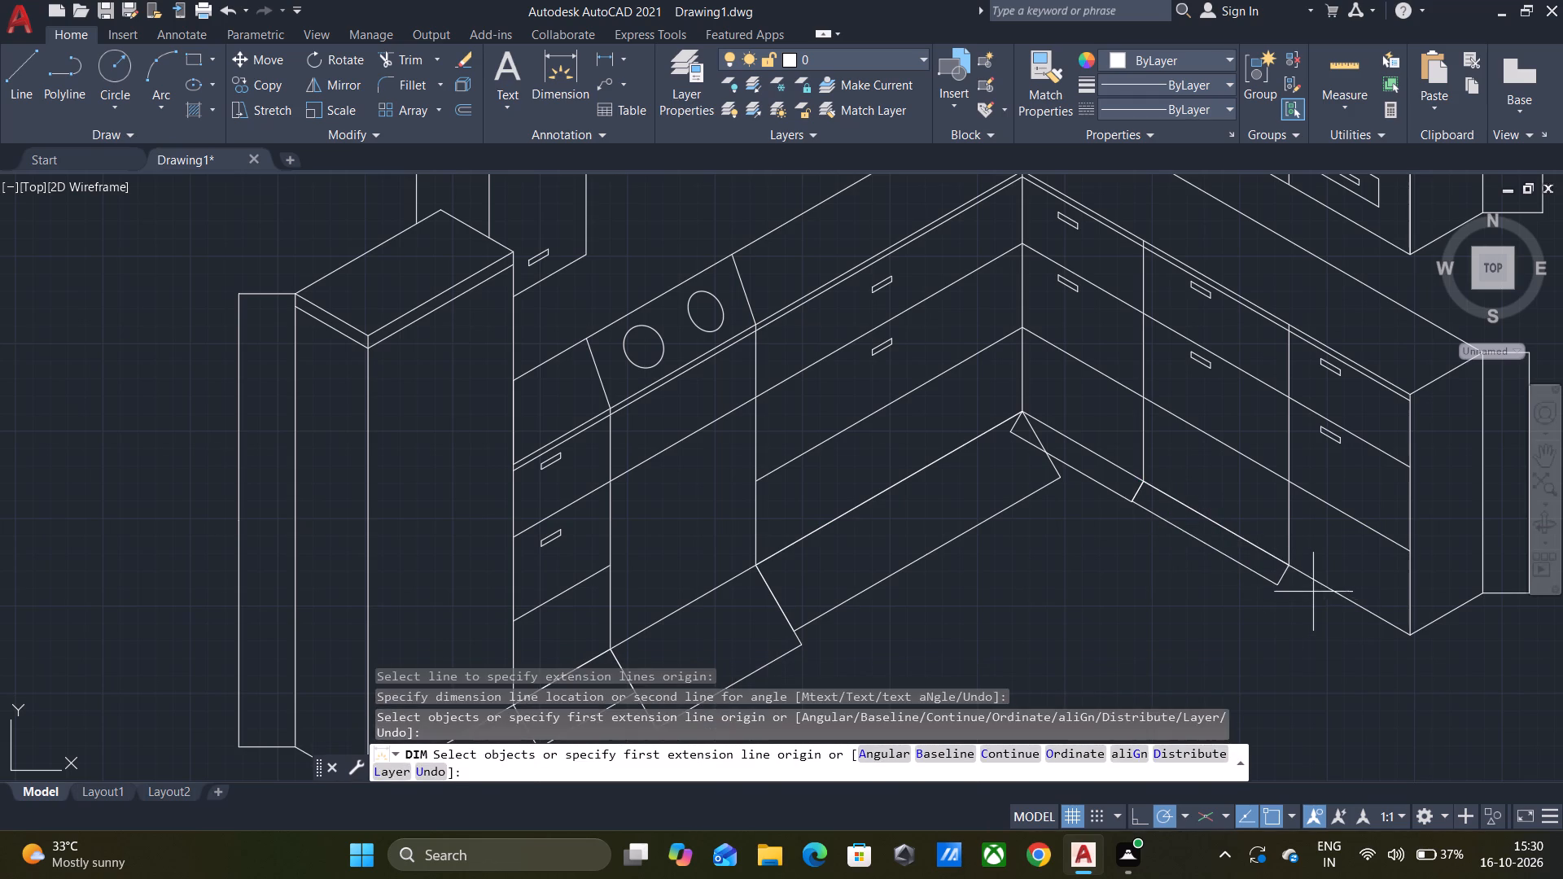
{"action": "left_click", "coordinate": [1307, 580]}
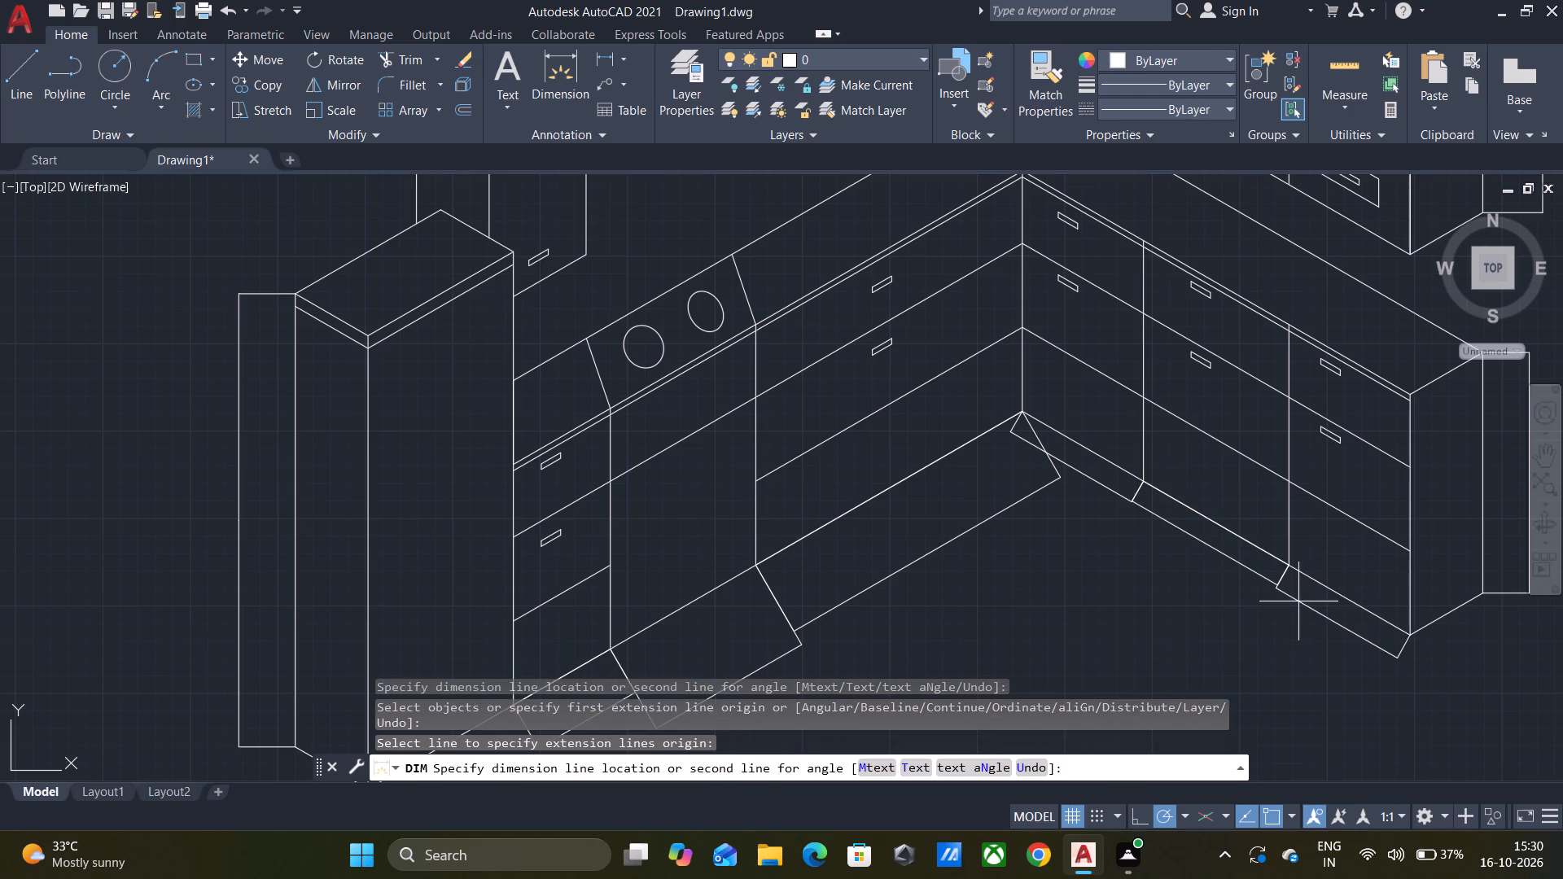
{"action": "left_click", "coordinate": [1298, 601]}
{"action": "key", "text": "space"}
Set the text height of the tall block's vertical height dimension to 20000 in its properties and clear the selection.
{"action": "scroll", "coordinate": [1088, 547], "scroll_direction": "down", "scroll_amount": 1}
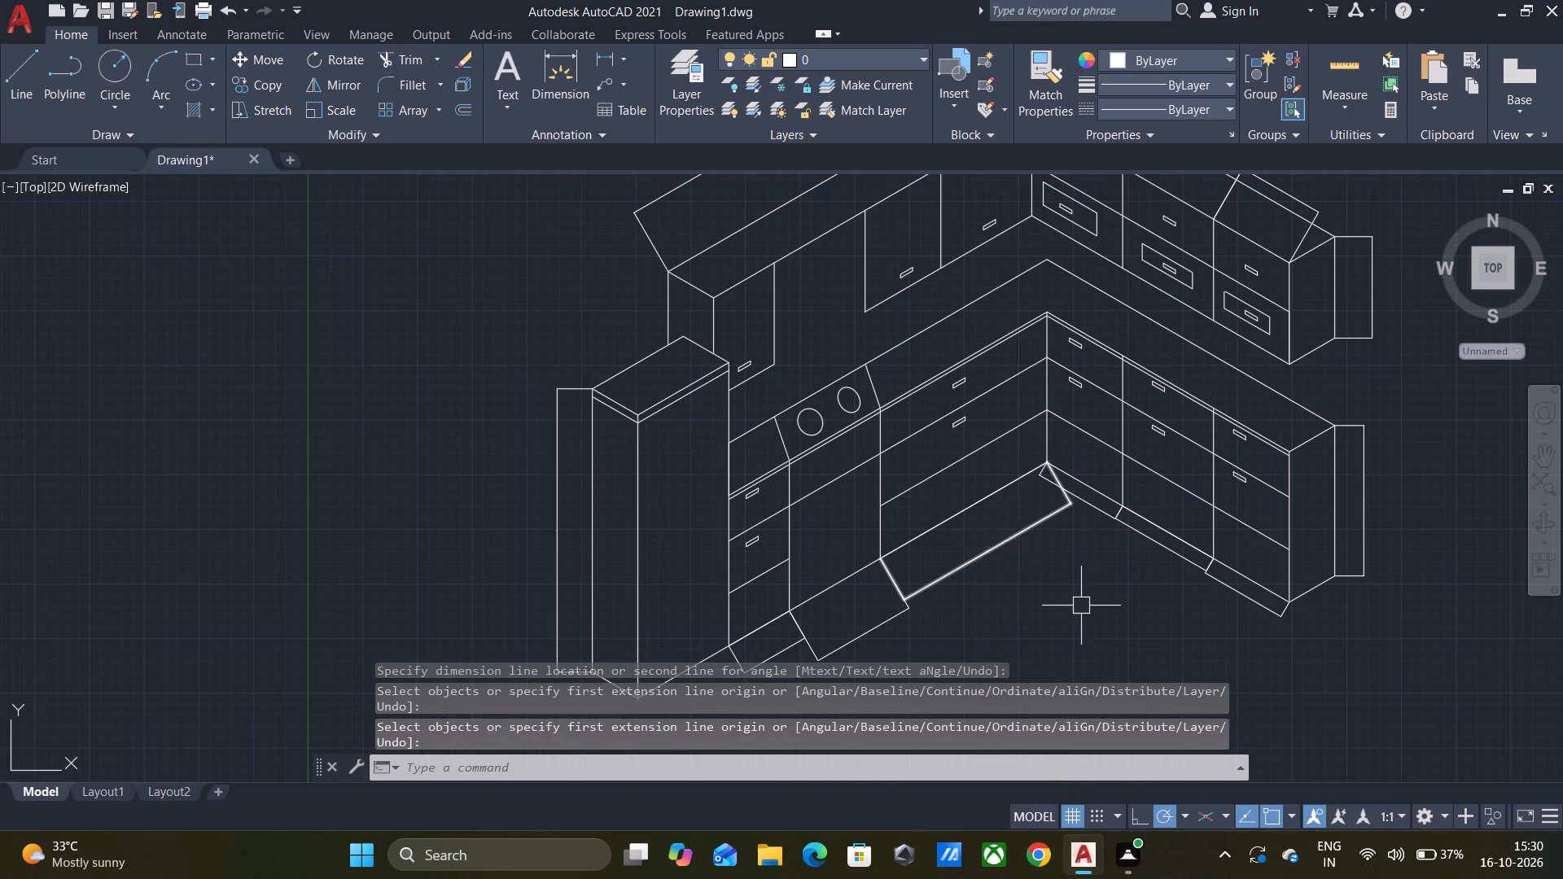
{"action": "middle_click_drag", "start_coordinate": [1087, 597], "coordinate": [1048, 492]}
{"action": "scroll", "coordinate": [1051, 490], "scroll_direction": "down", "scroll_amount": 1}
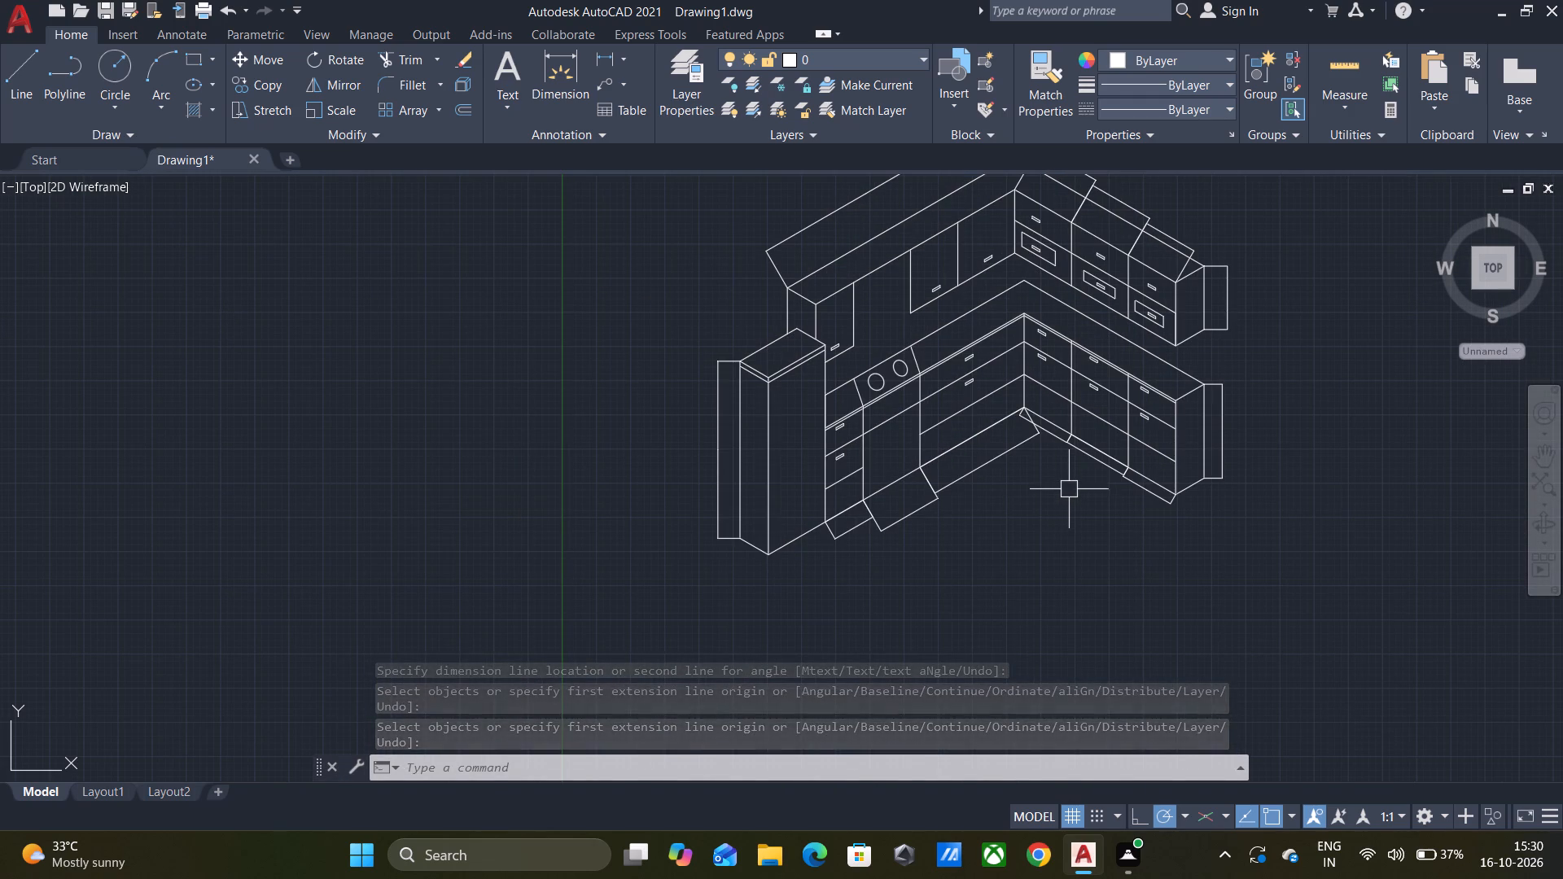
{"action": "left_click", "coordinate": [712, 435]}
{"action": "key", "text": "ctrl+1"}
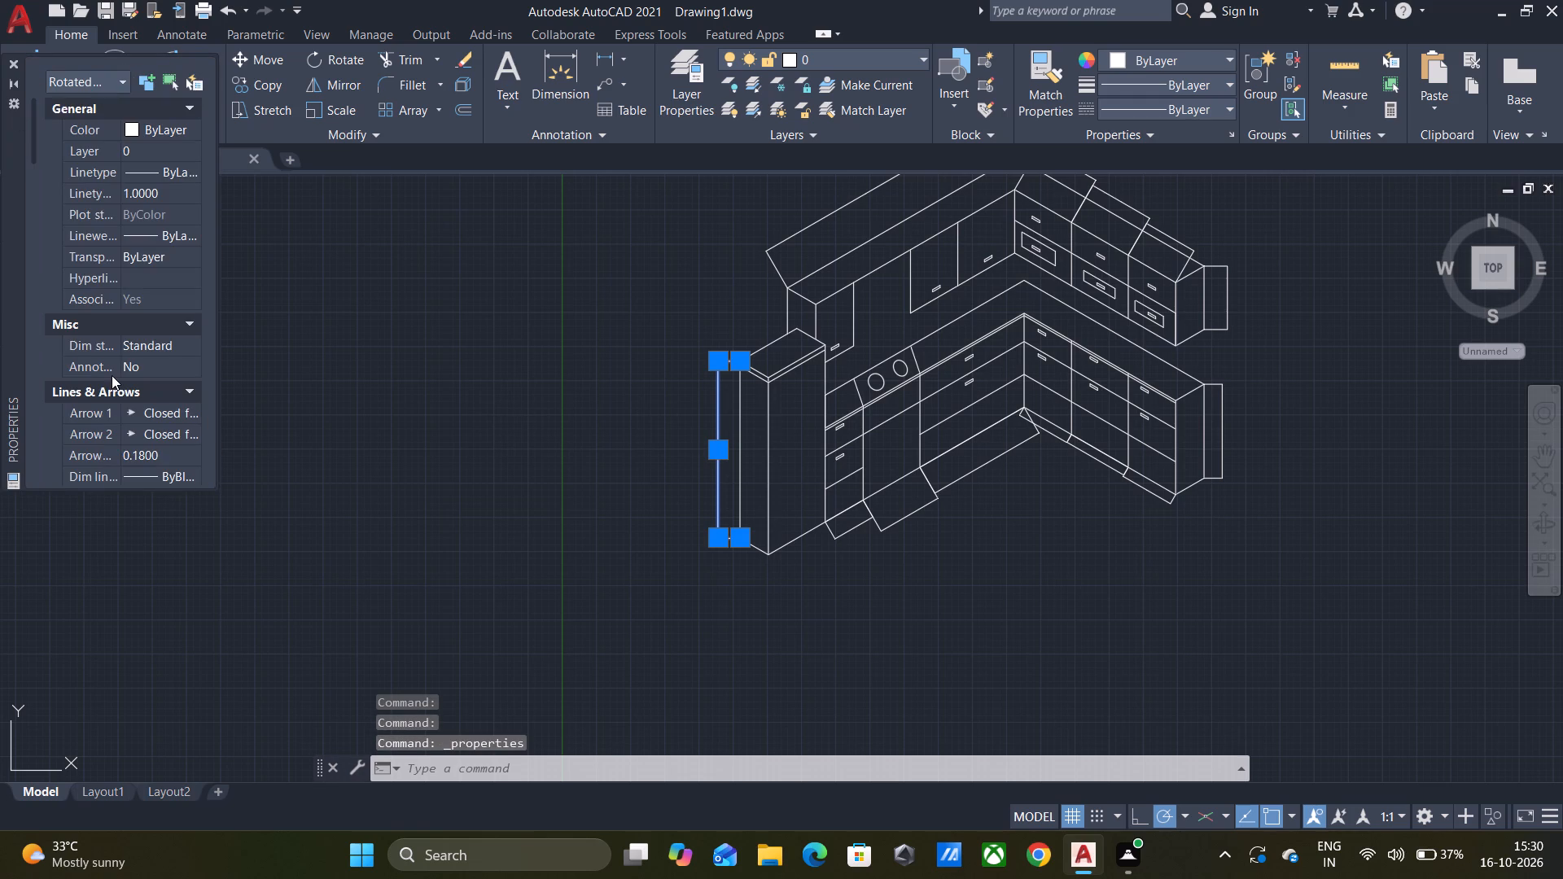
{"action": "scroll", "coordinate": [112, 375], "scroll_direction": "down", "scroll_amount": 3}
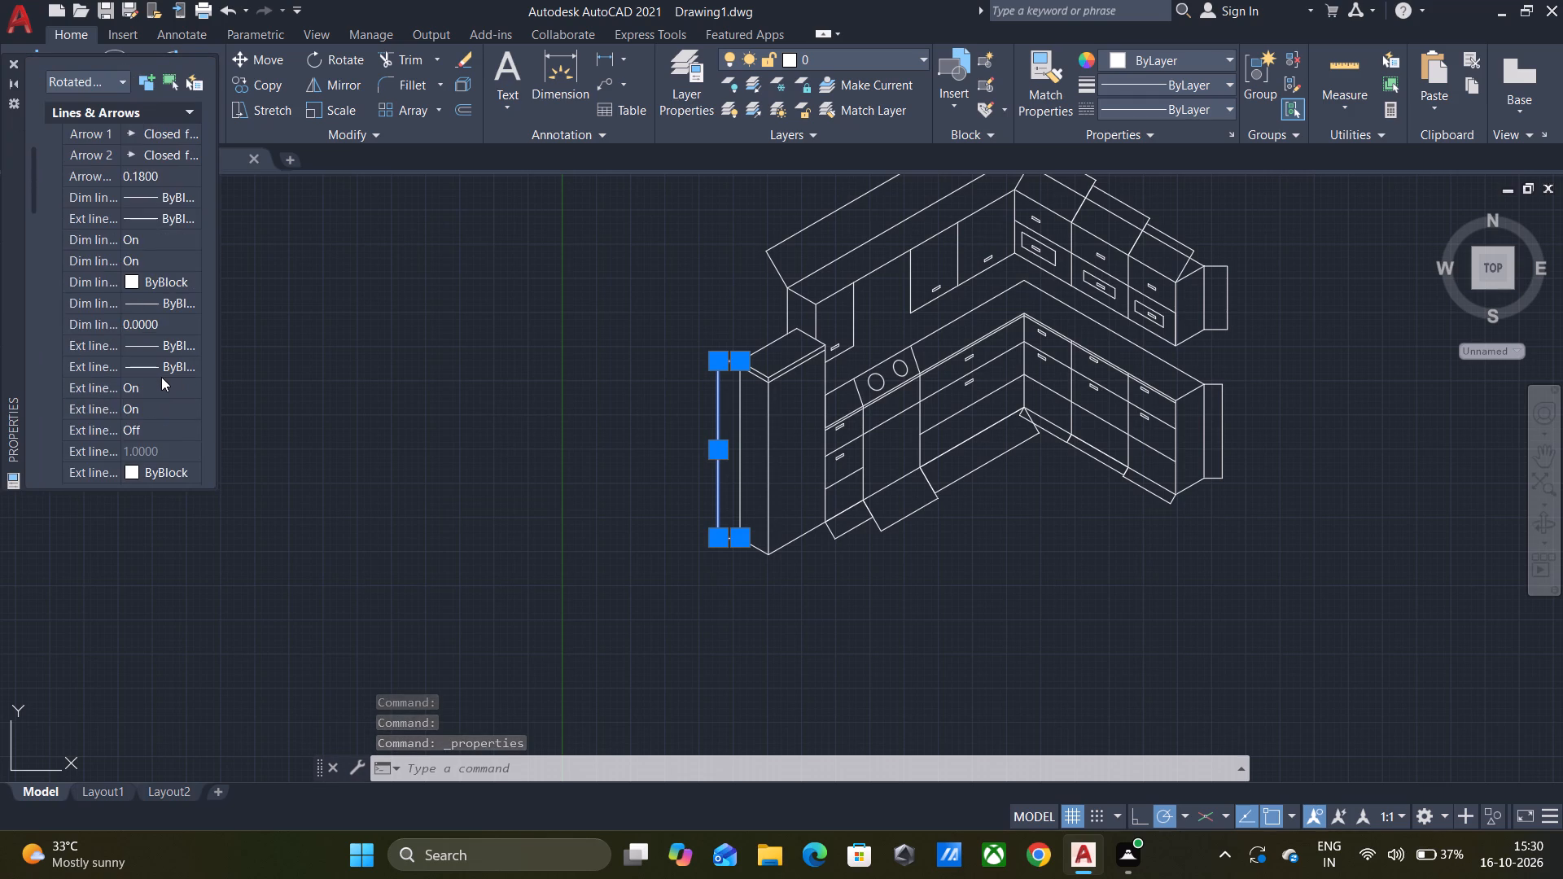
{"action": "scroll", "coordinate": [161, 377], "scroll_direction": "down", "scroll_amount": 2}
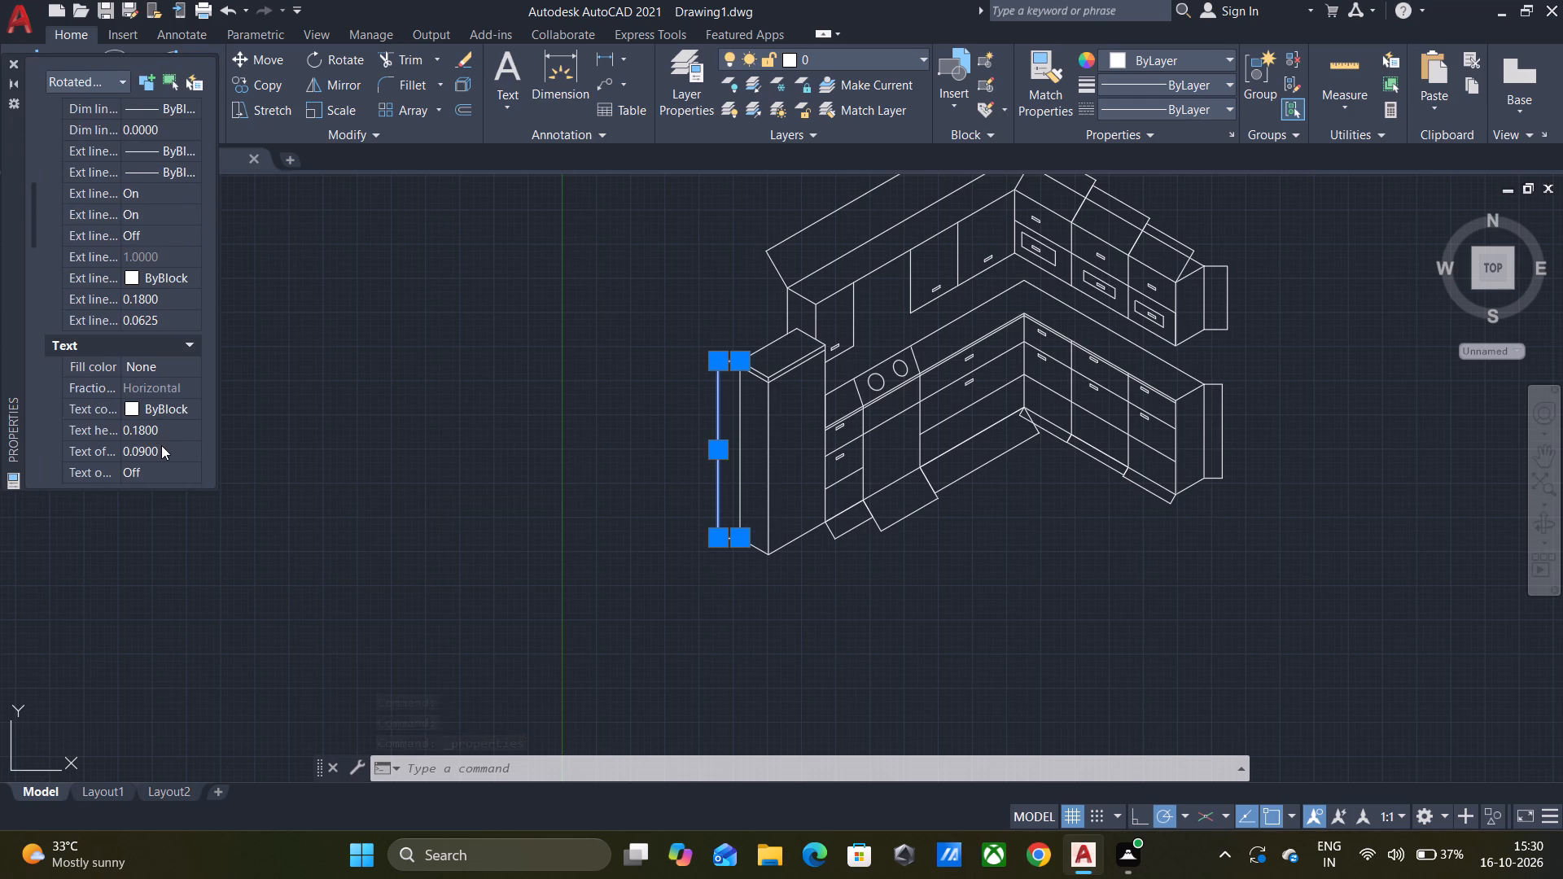
{"action": "left_click", "coordinate": [170, 428]}
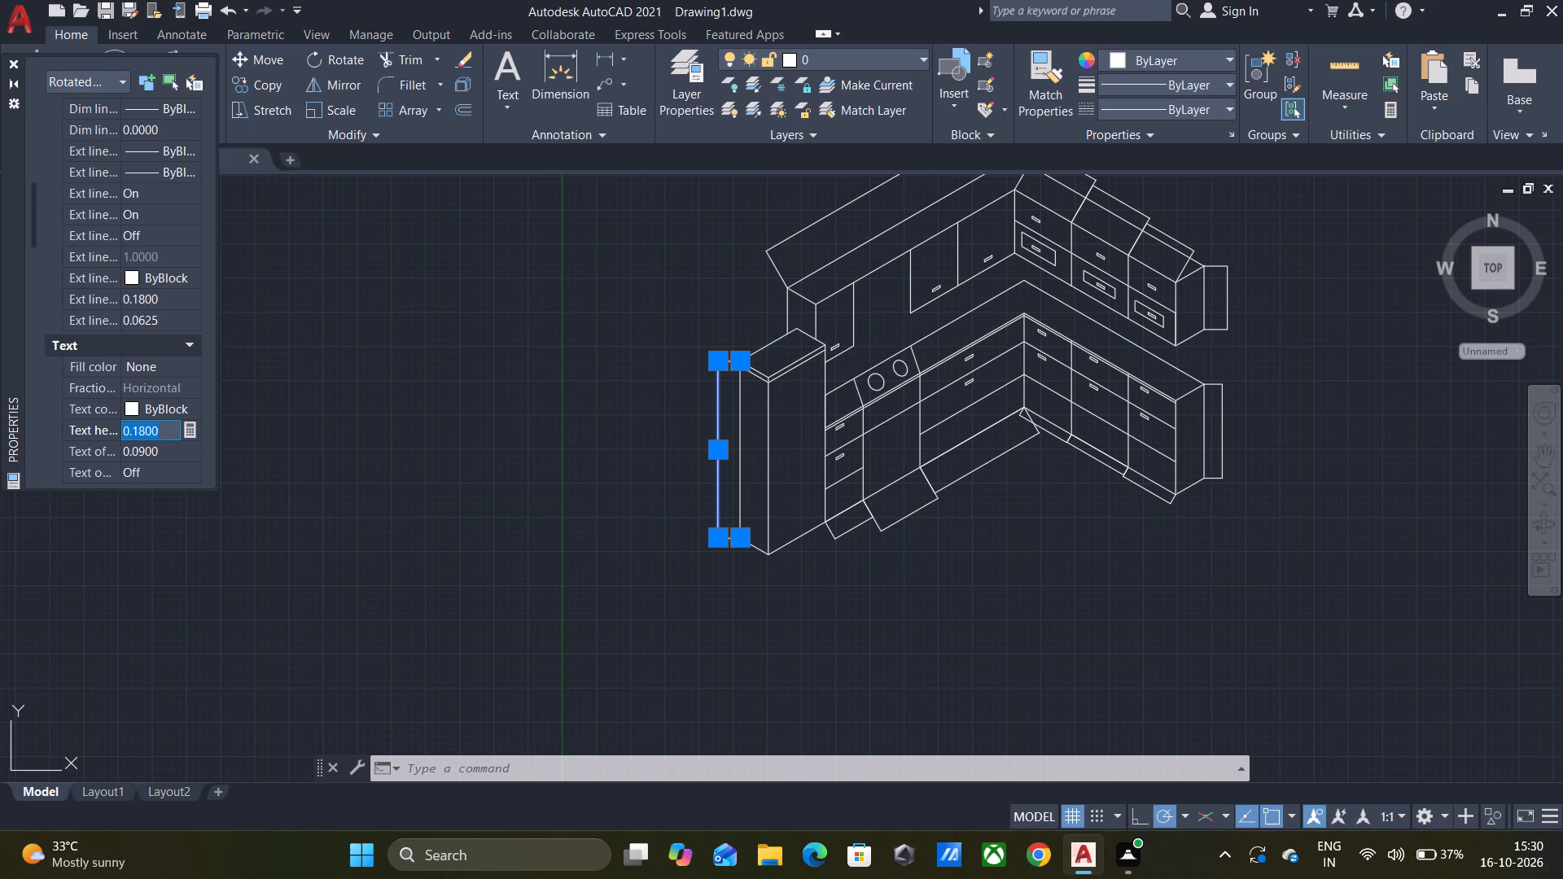
{"action": "key", "text": "BackSpace"}
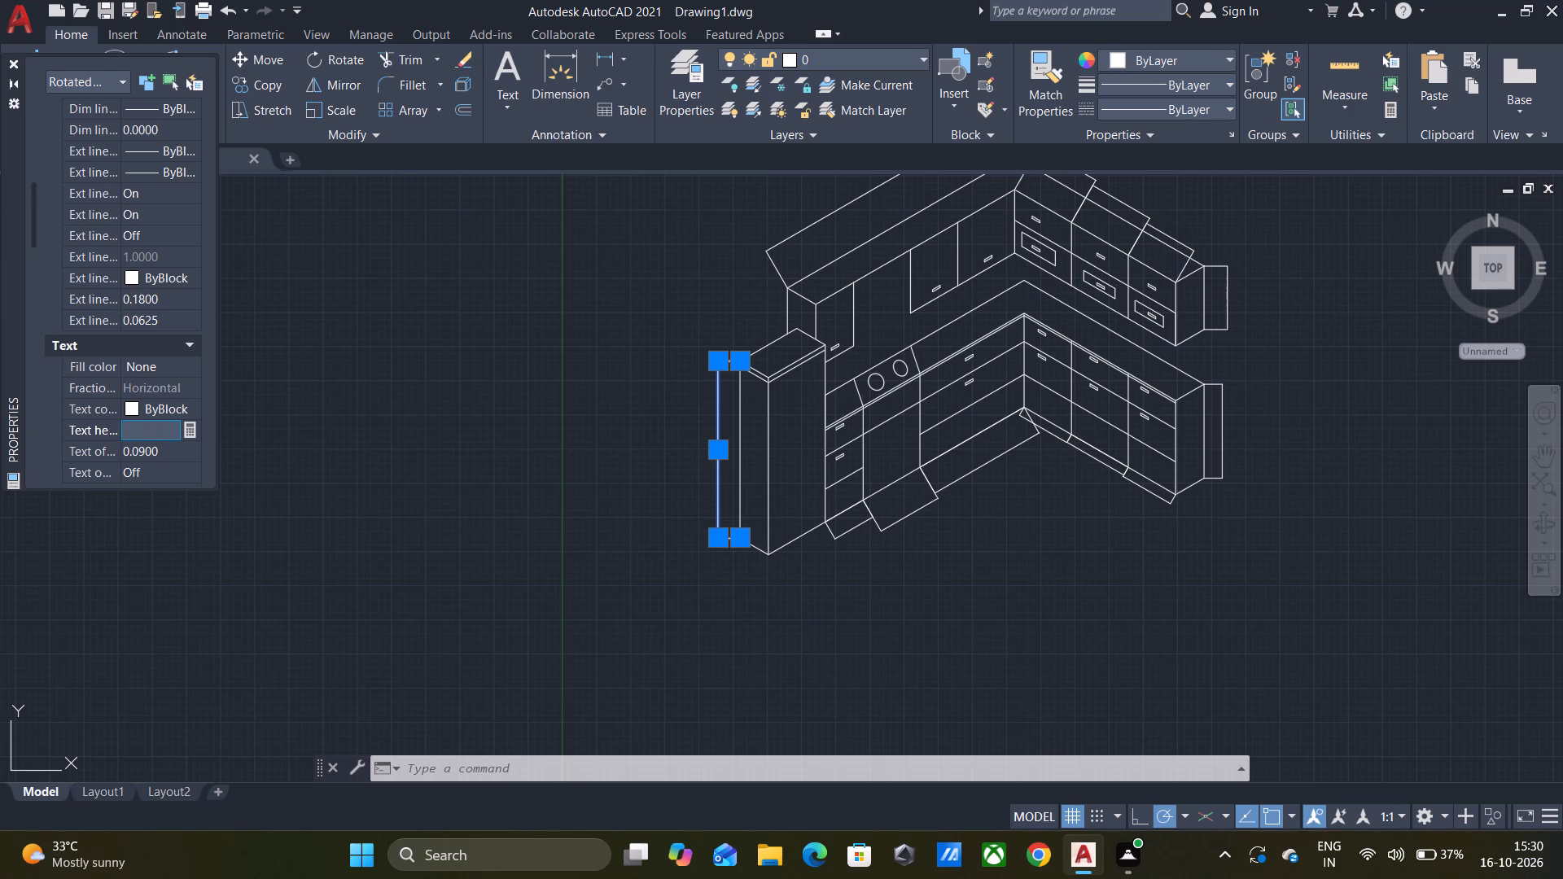
{"action": "type", "text": "20000"}
{"action": "key", "text": "Return"}
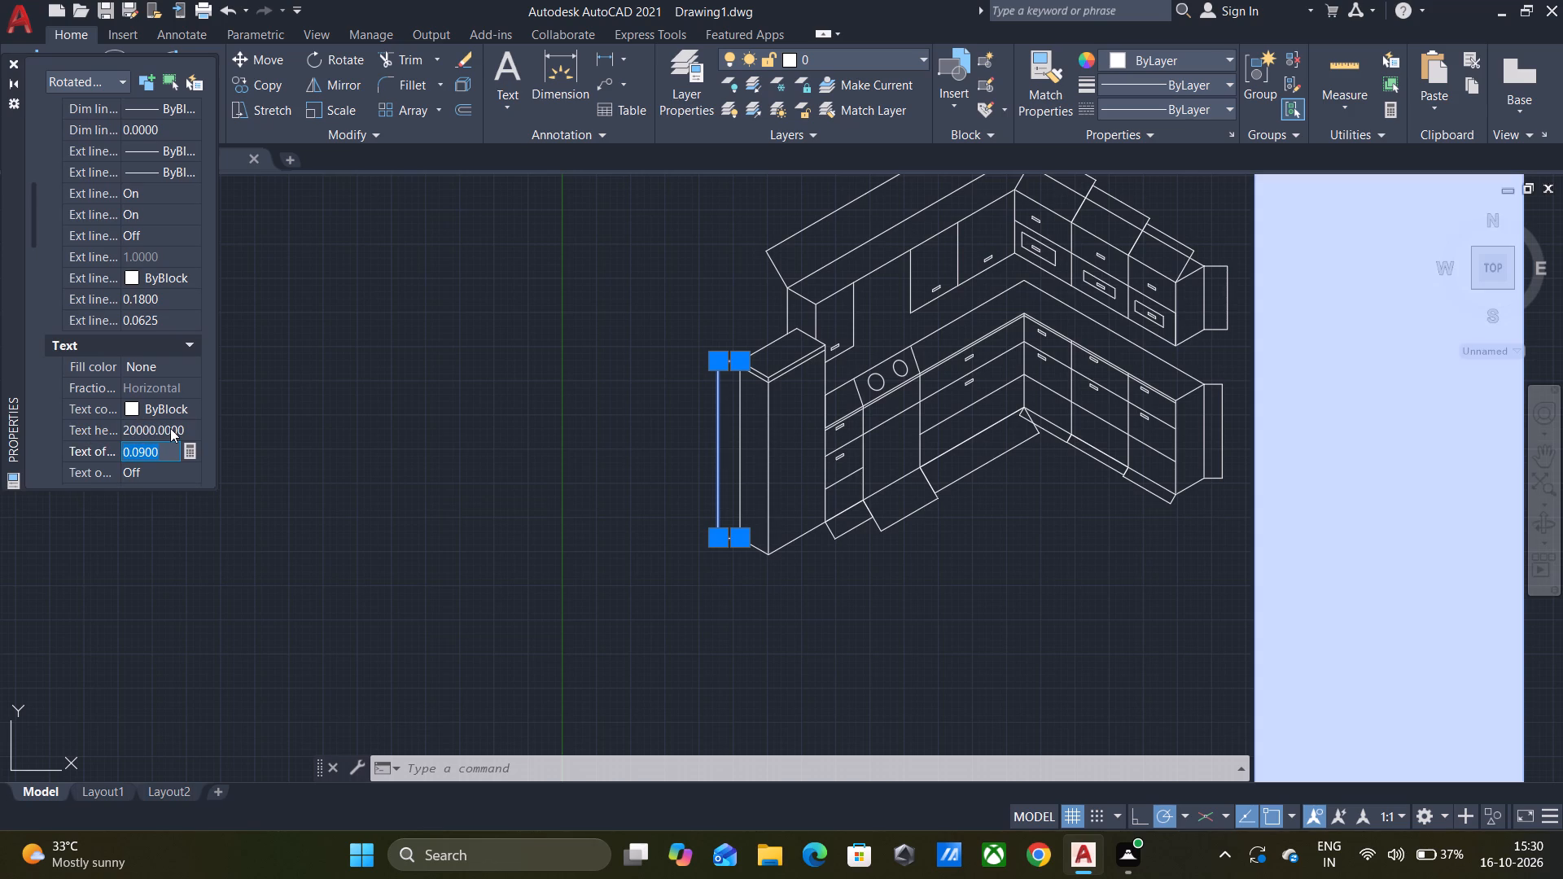
{"action": "key", "text": "Escape"}
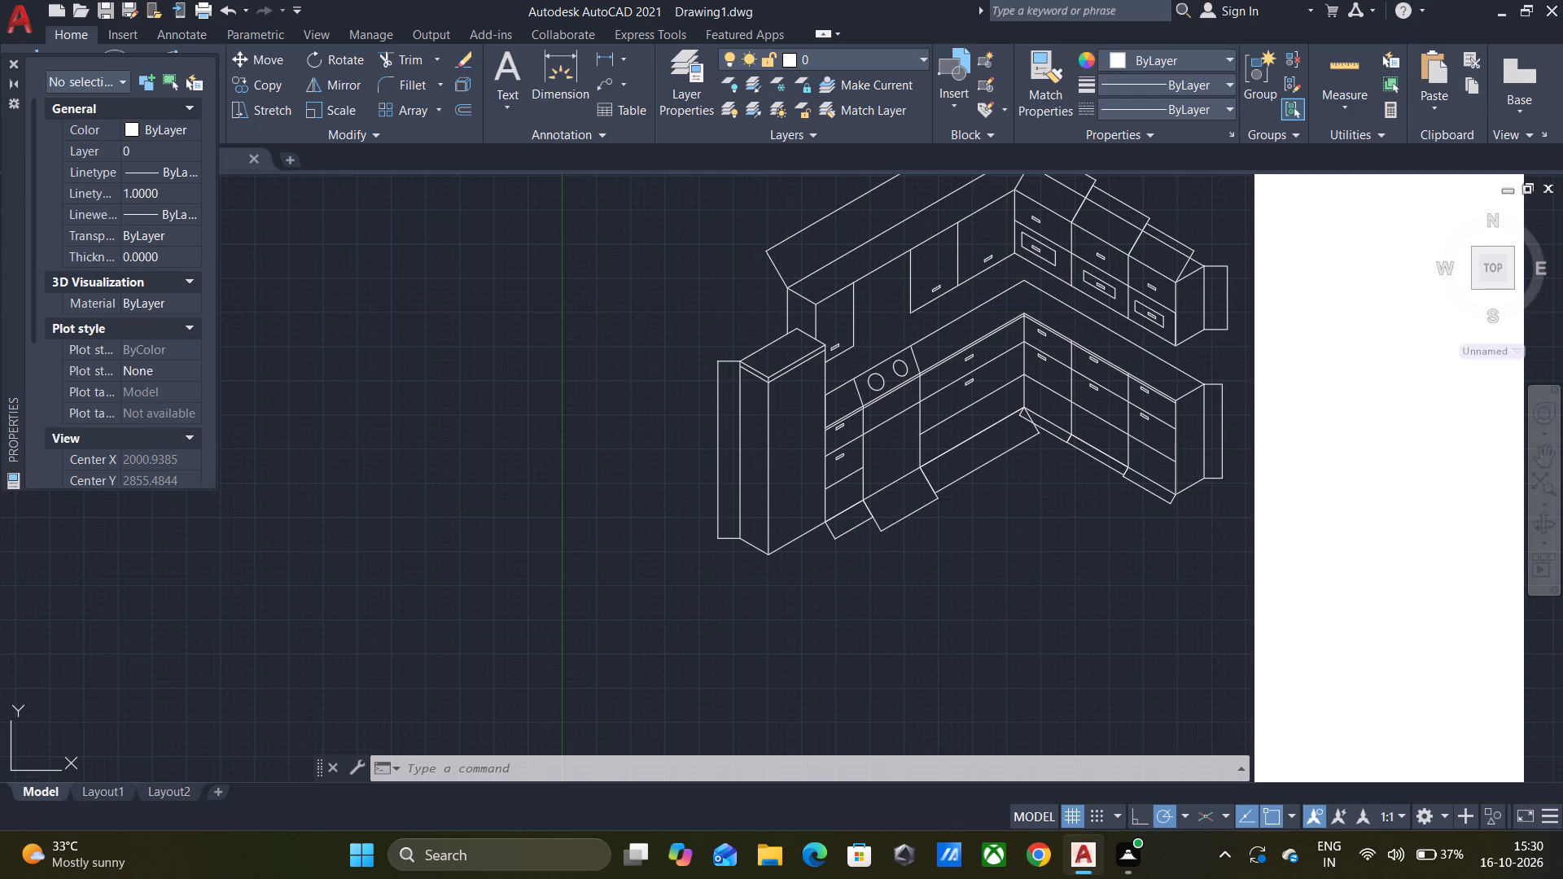
Examine the size of the enlarged dimension text against the kitchen and look through the drawing's general properties.
{"action": "middle_click_drag", "start_coordinate": [1160, 578], "coordinate": [1027, 574]}
{"action": "scroll", "coordinate": [1079, 534], "scroll_direction": "down", "scroll_amount": 3}
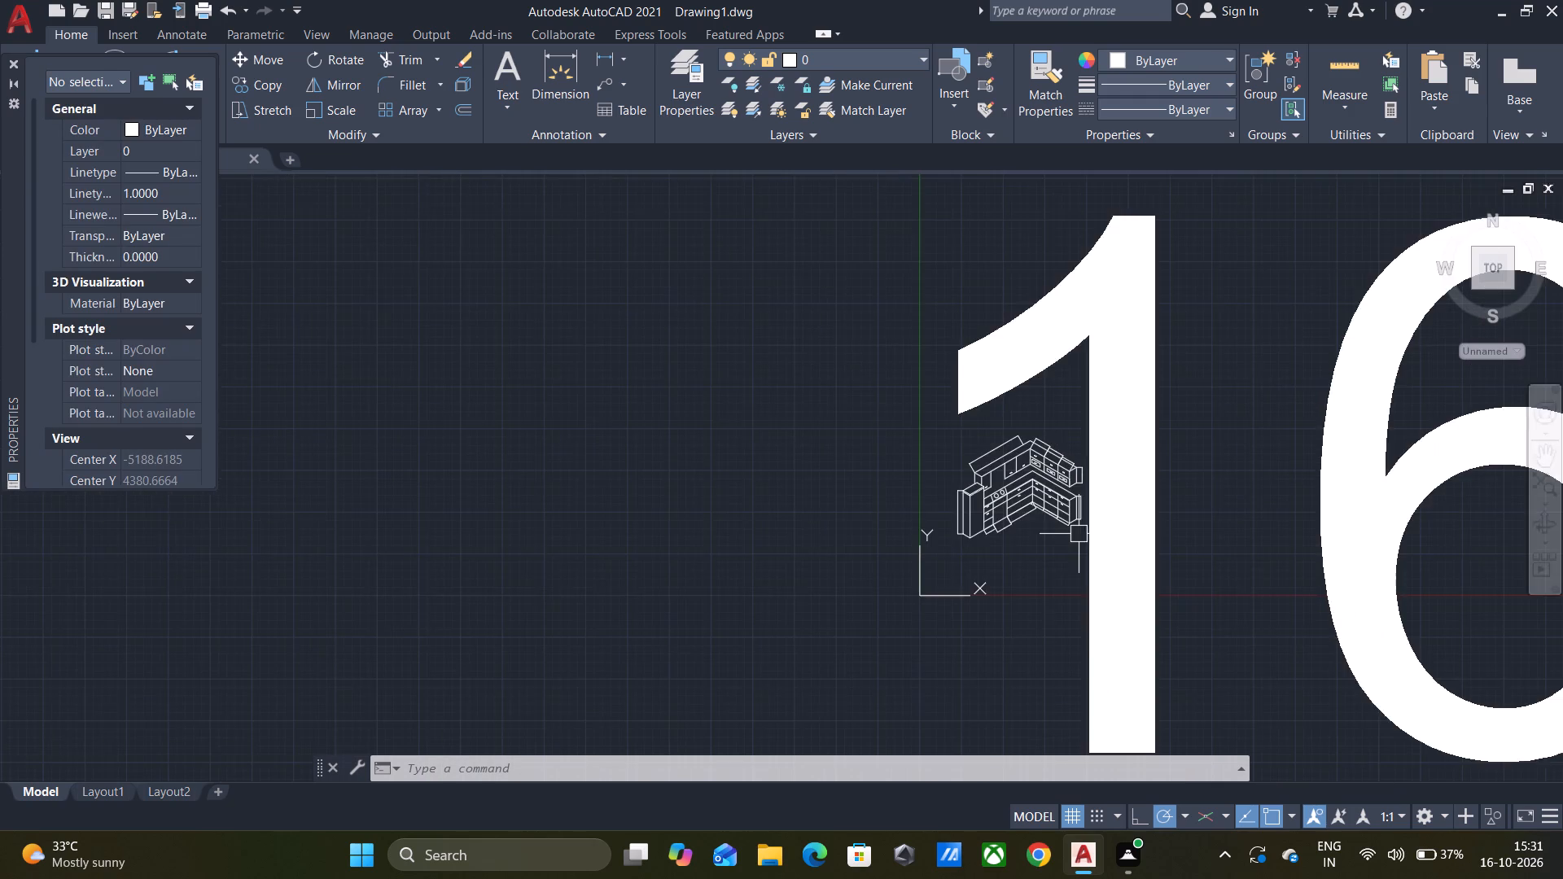
{"action": "scroll", "coordinate": [1087, 532], "scroll_direction": "down", "scroll_amount": 7}
{"action": "scroll", "coordinate": [1072, 529], "scroll_direction": "up", "scroll_amount": 7}
{"action": "scroll", "coordinate": [1139, 619], "scroll_direction": "up", "scroll_amount": 2}
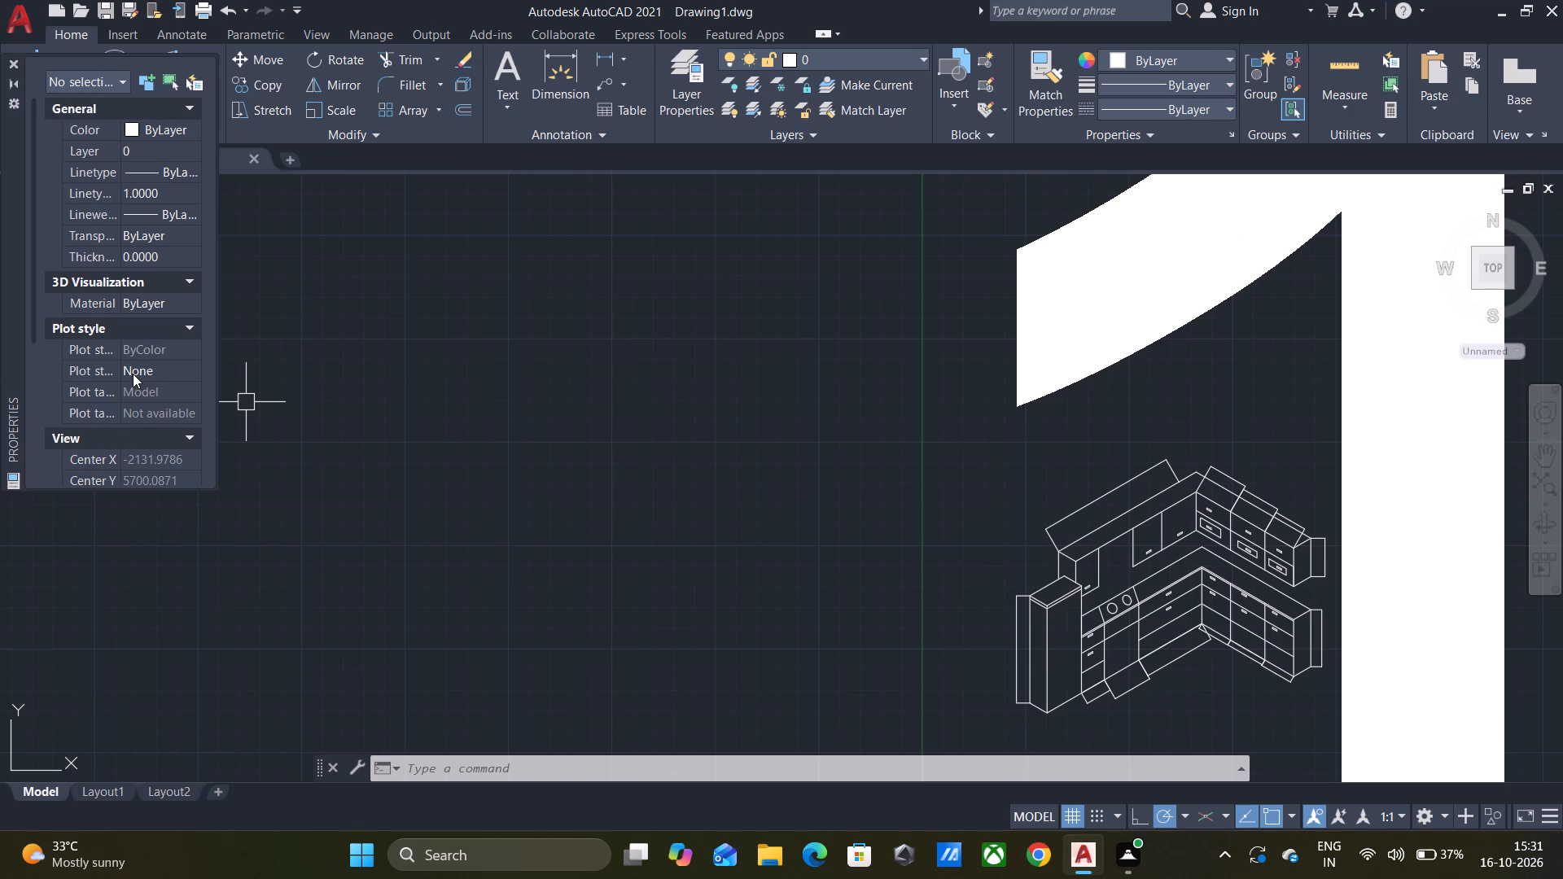
{"action": "scroll", "coordinate": [133, 374], "scroll_direction": "up", "scroll_amount": 2}
{"action": "scroll", "coordinate": [433, 437], "scroll_direction": "up", "scroll_amount": 1}
{"action": "scroll", "coordinate": [433, 437], "scroll_direction": "down", "scroll_amount": 1}
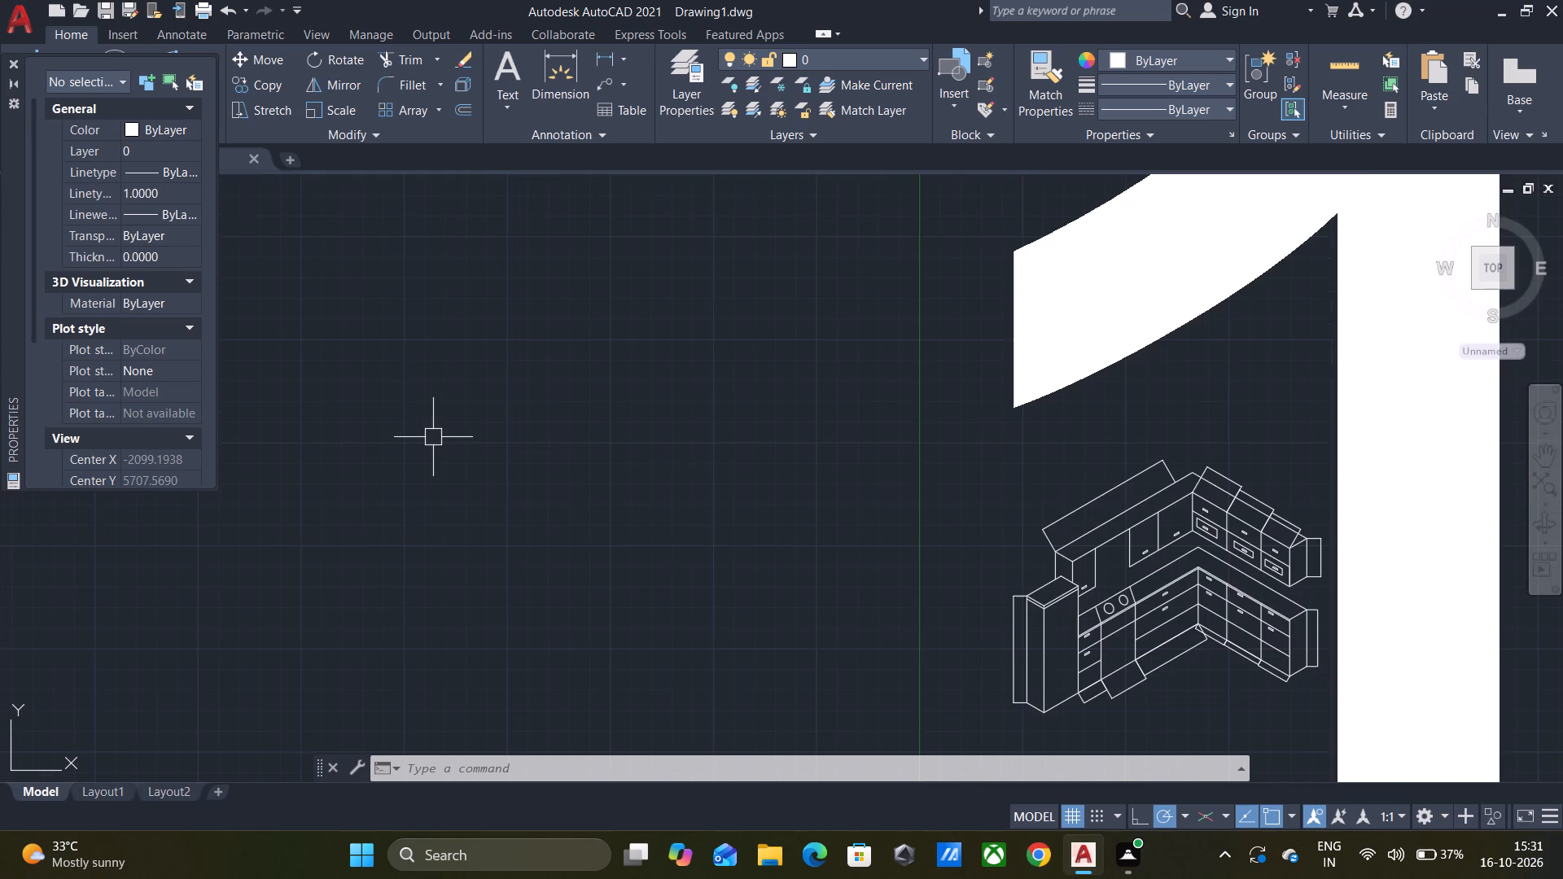
{"action": "scroll", "coordinate": [112, 426], "scroll_direction": "down", "scroll_amount": 3}
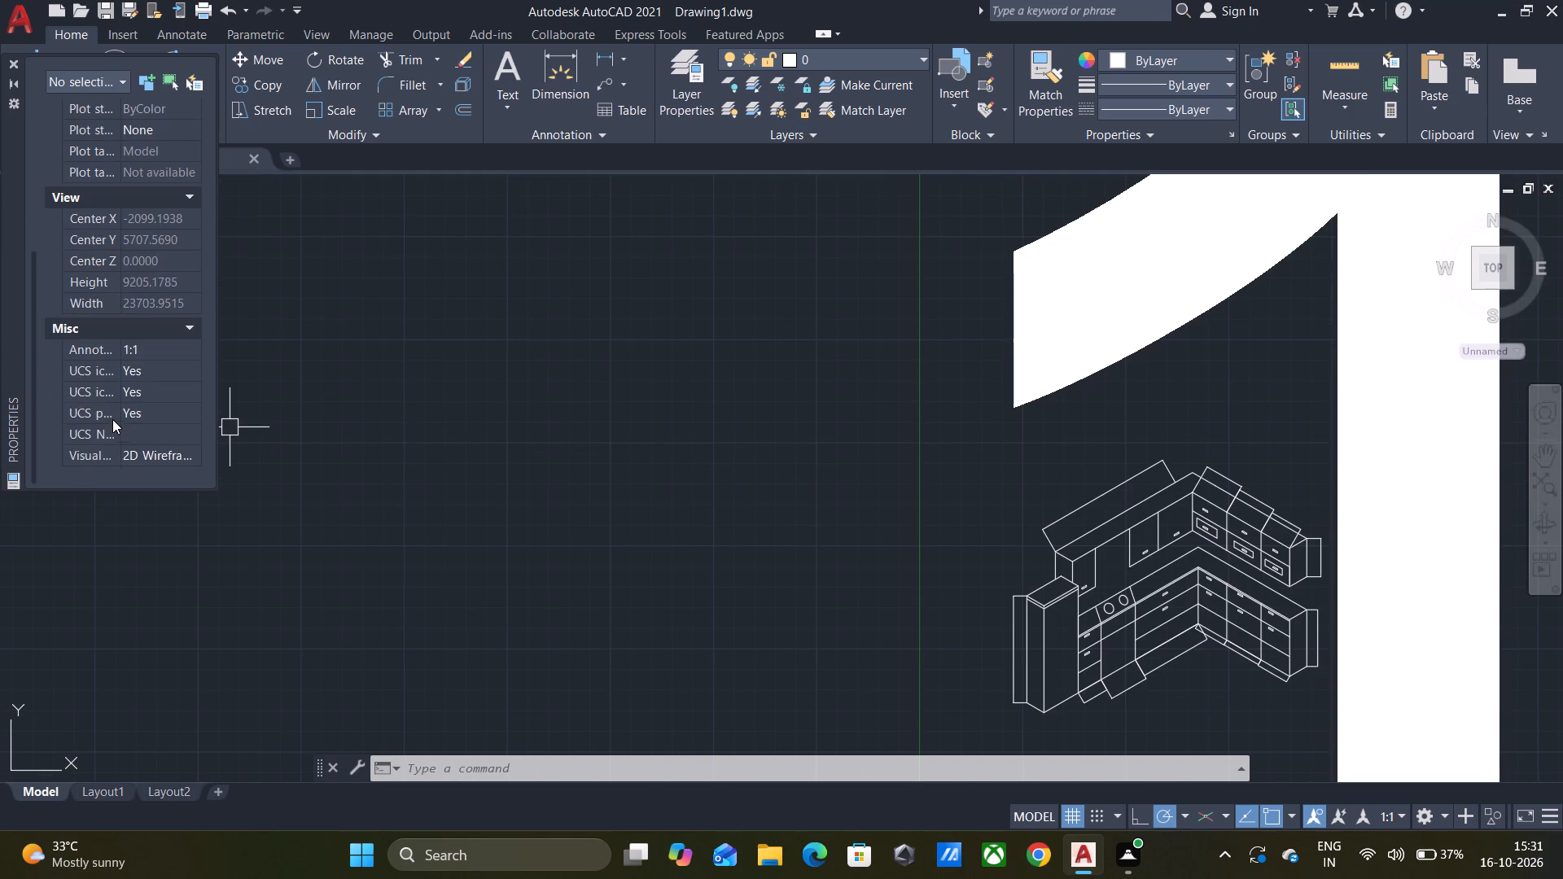
{"action": "scroll", "coordinate": [112, 415], "scroll_direction": "up", "scroll_amount": 4}
{"action": "scroll", "coordinate": [155, 296], "scroll_direction": "up", "scroll_amount": 1}
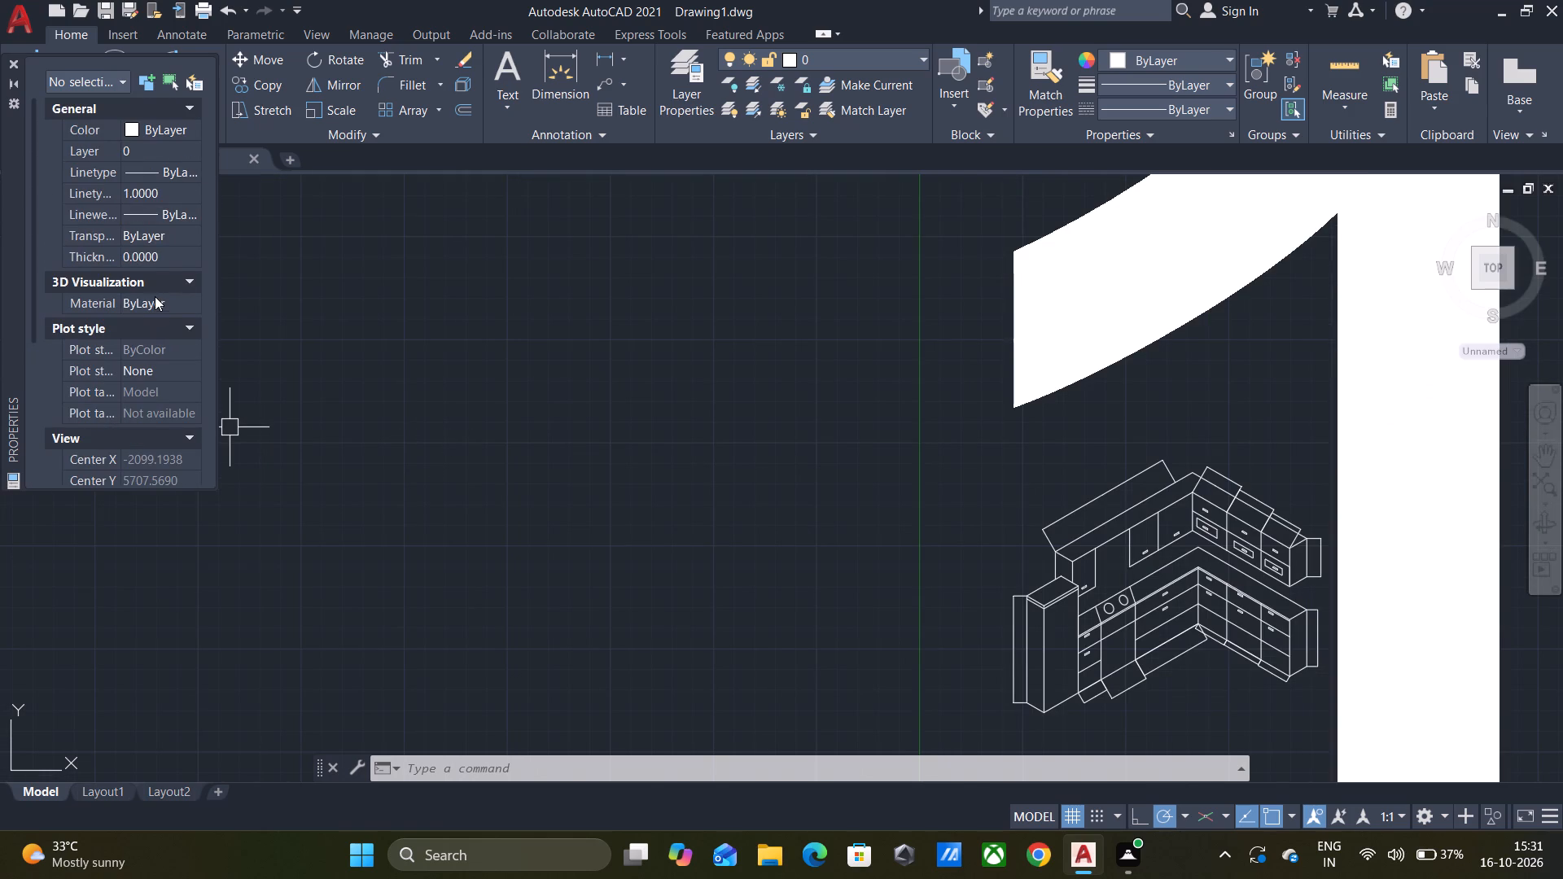
Set the text height of the tall block's vertical height dimension to 20 and clear the selection.
{"action": "scroll", "coordinate": [136, 205], "scroll_direction": "down", "scroll_amount": 3}
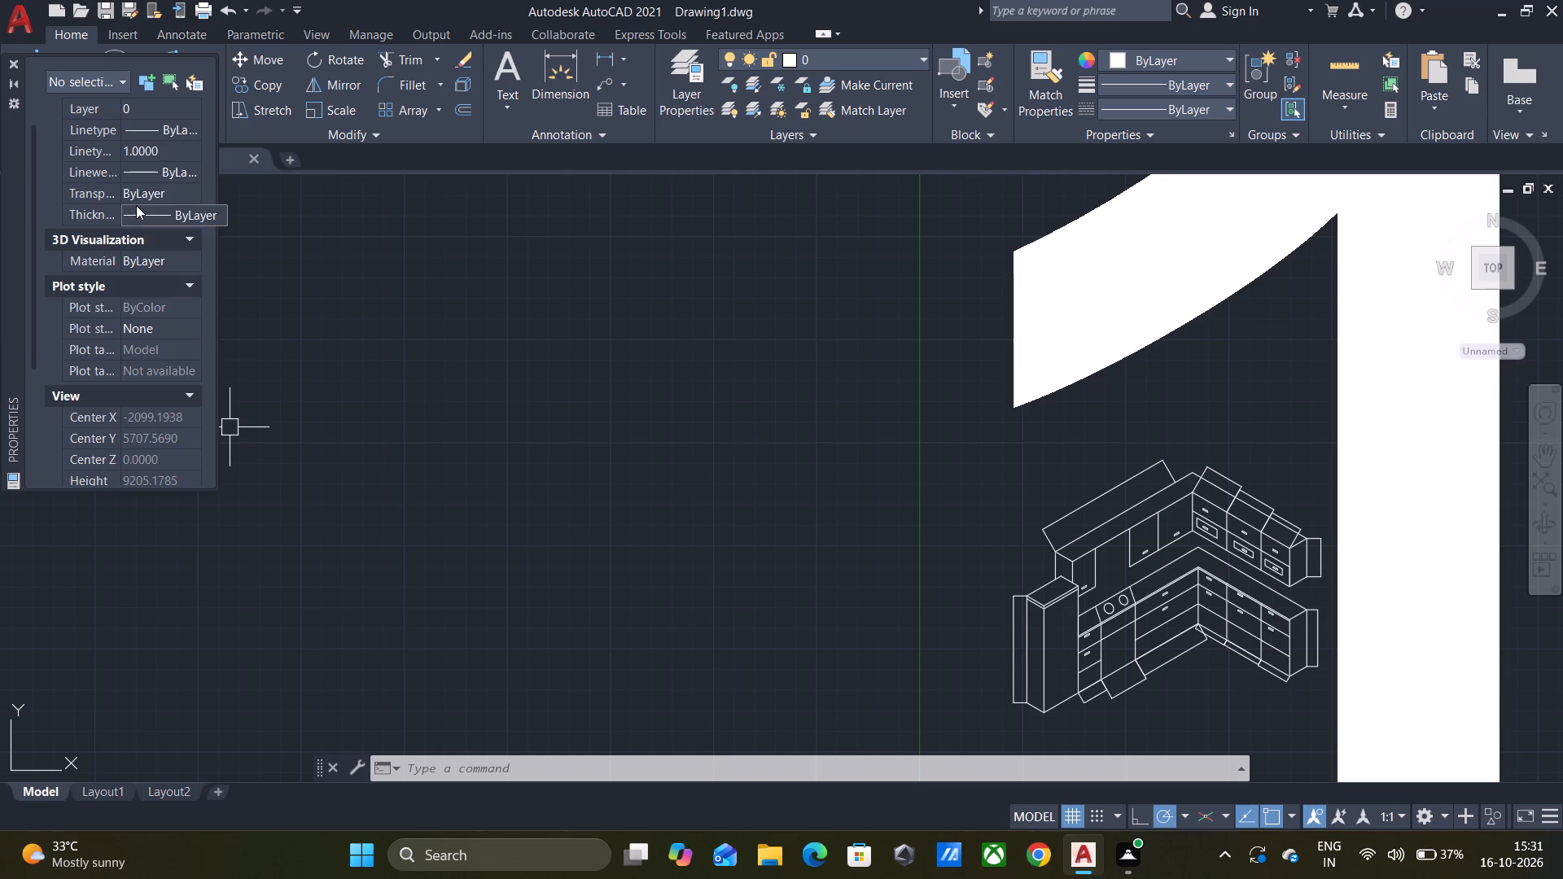
{"action": "scroll", "coordinate": [1014, 659], "scroll_direction": "up", "scroll_amount": 1}
{"action": "left_click", "coordinate": [1014, 658]}
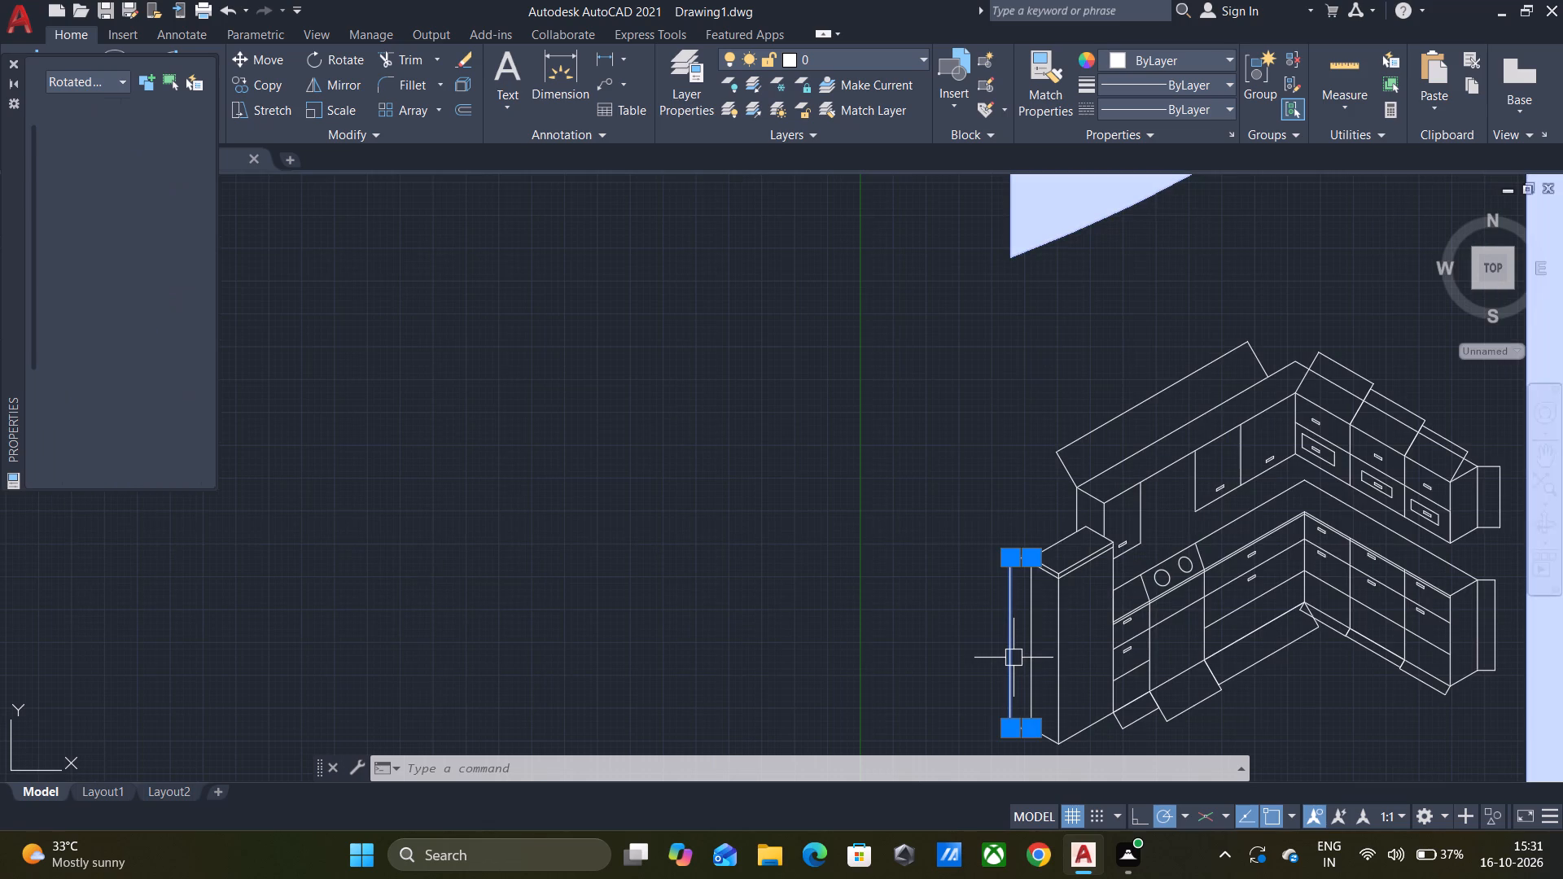
{"action": "scroll", "coordinate": [147, 405], "scroll_direction": "down", "scroll_amount": 2}
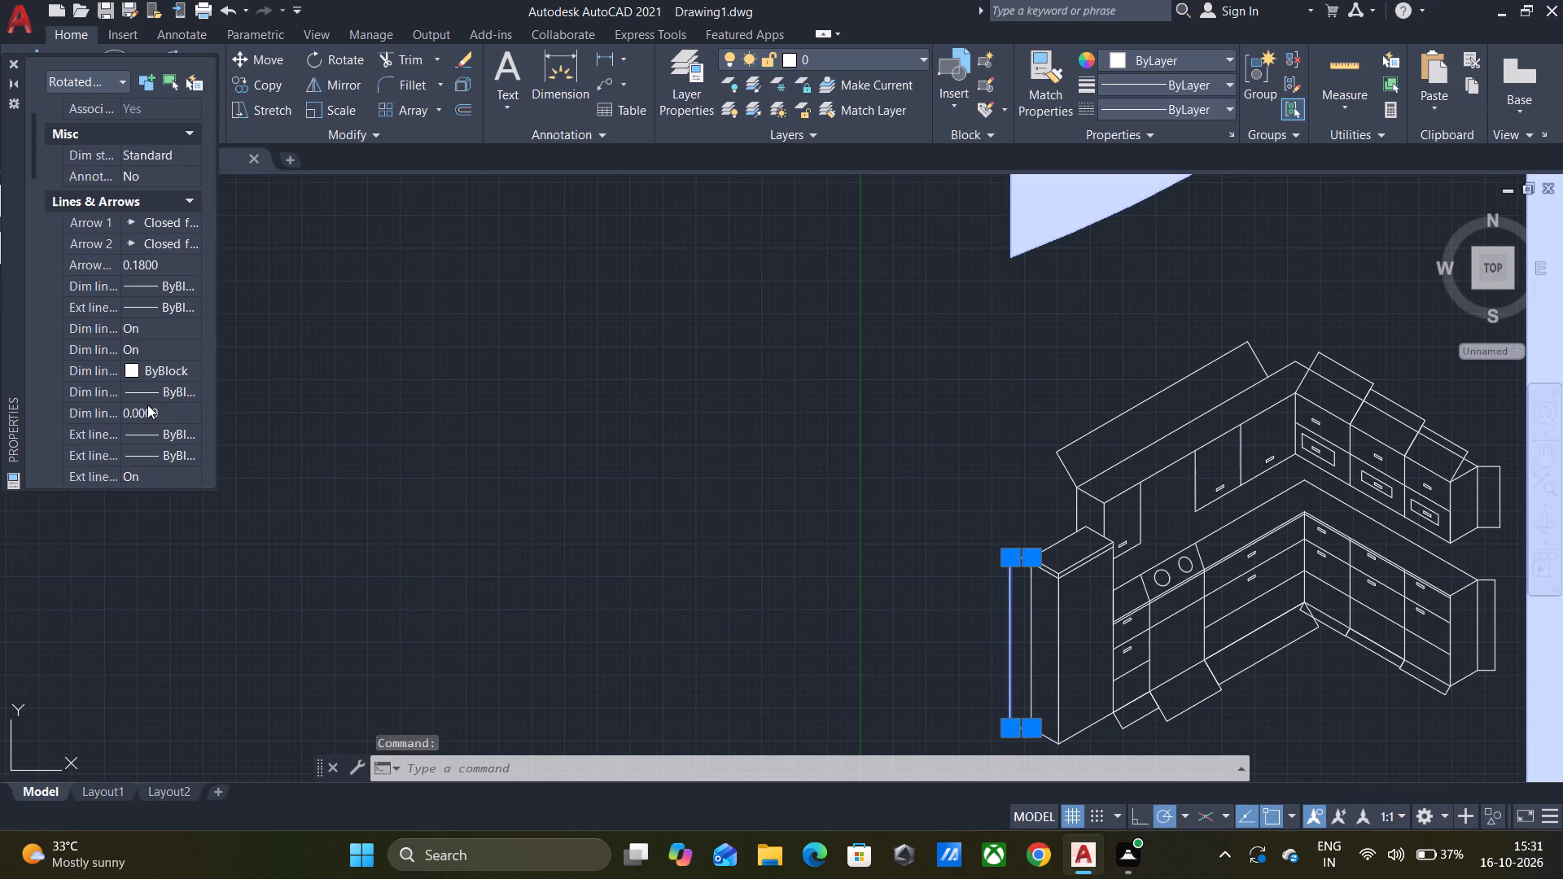
{"action": "scroll", "coordinate": [147, 405], "scroll_direction": "down", "scroll_amount": 3}
{"action": "scroll", "coordinate": [130, 246], "scroll_direction": "down", "scroll_amount": 1}
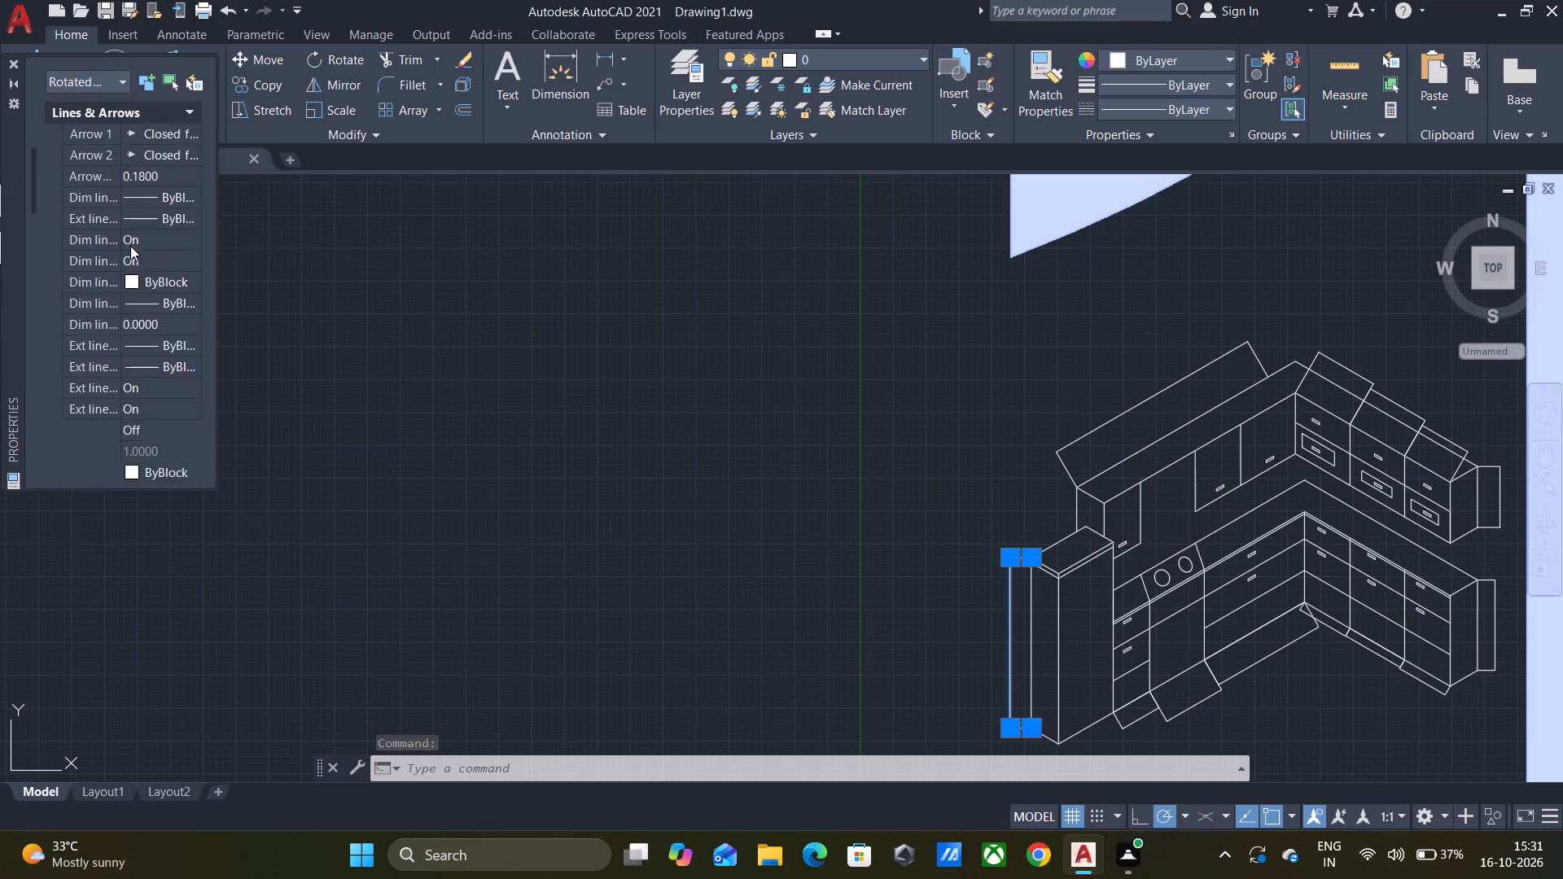
{"action": "scroll", "coordinate": [130, 246], "scroll_direction": "down", "scroll_amount": 2}
{"action": "scroll", "coordinate": [109, 374], "scroll_direction": "down", "scroll_amount": 1}
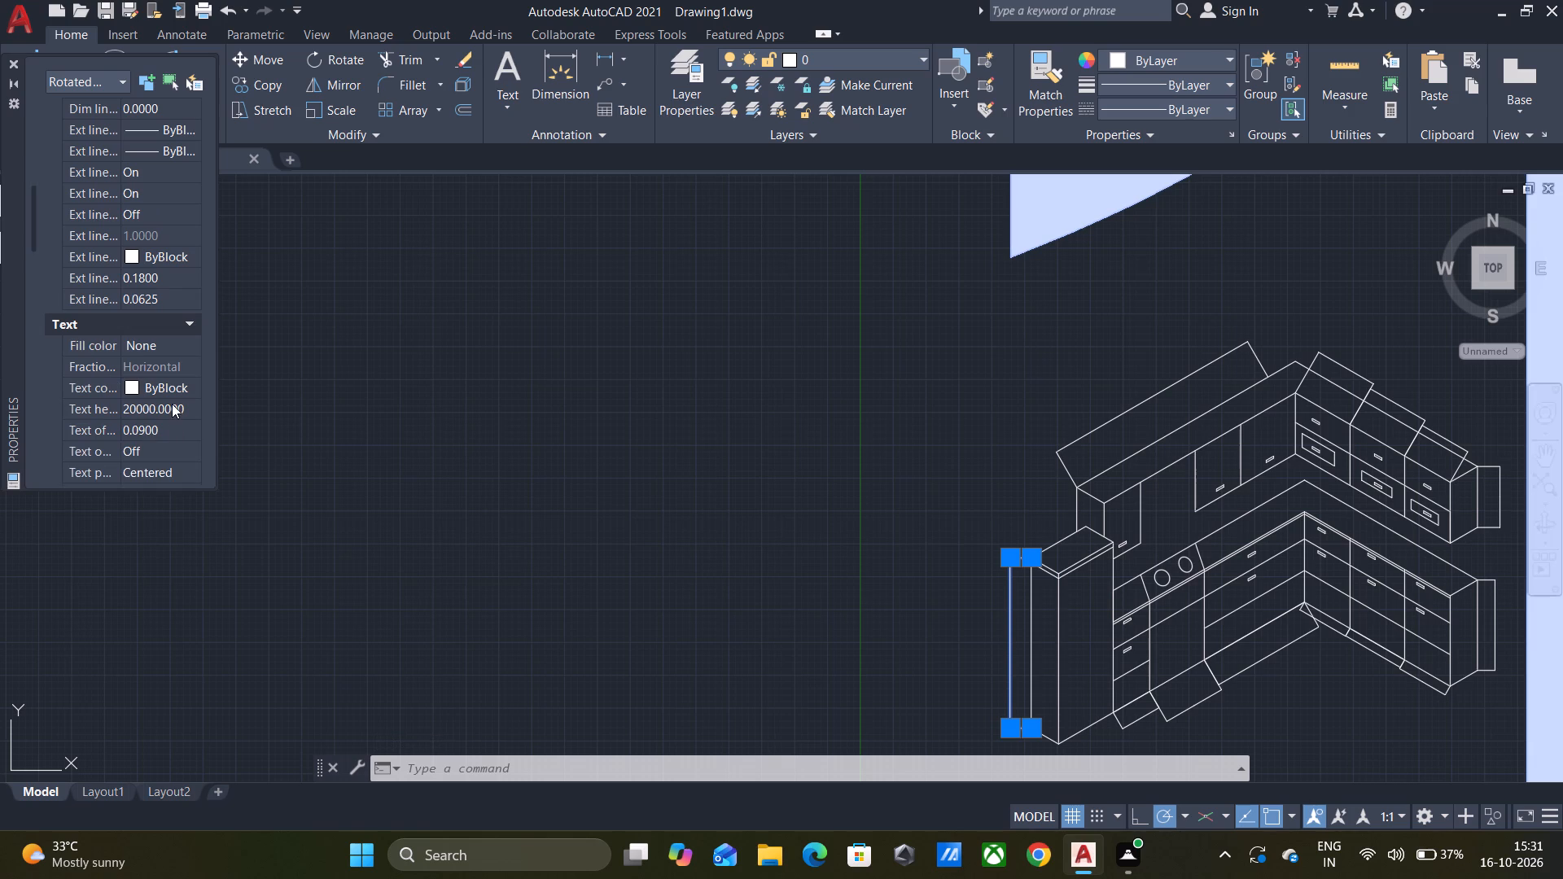
{"action": "left_click", "coordinate": [172, 404]}
{"action": "key", "text": "BackSpace"}
{"action": "type", "text": "20"}
{"action": "key", "text": "Return"}
{"action": "key", "text": "Escape"}
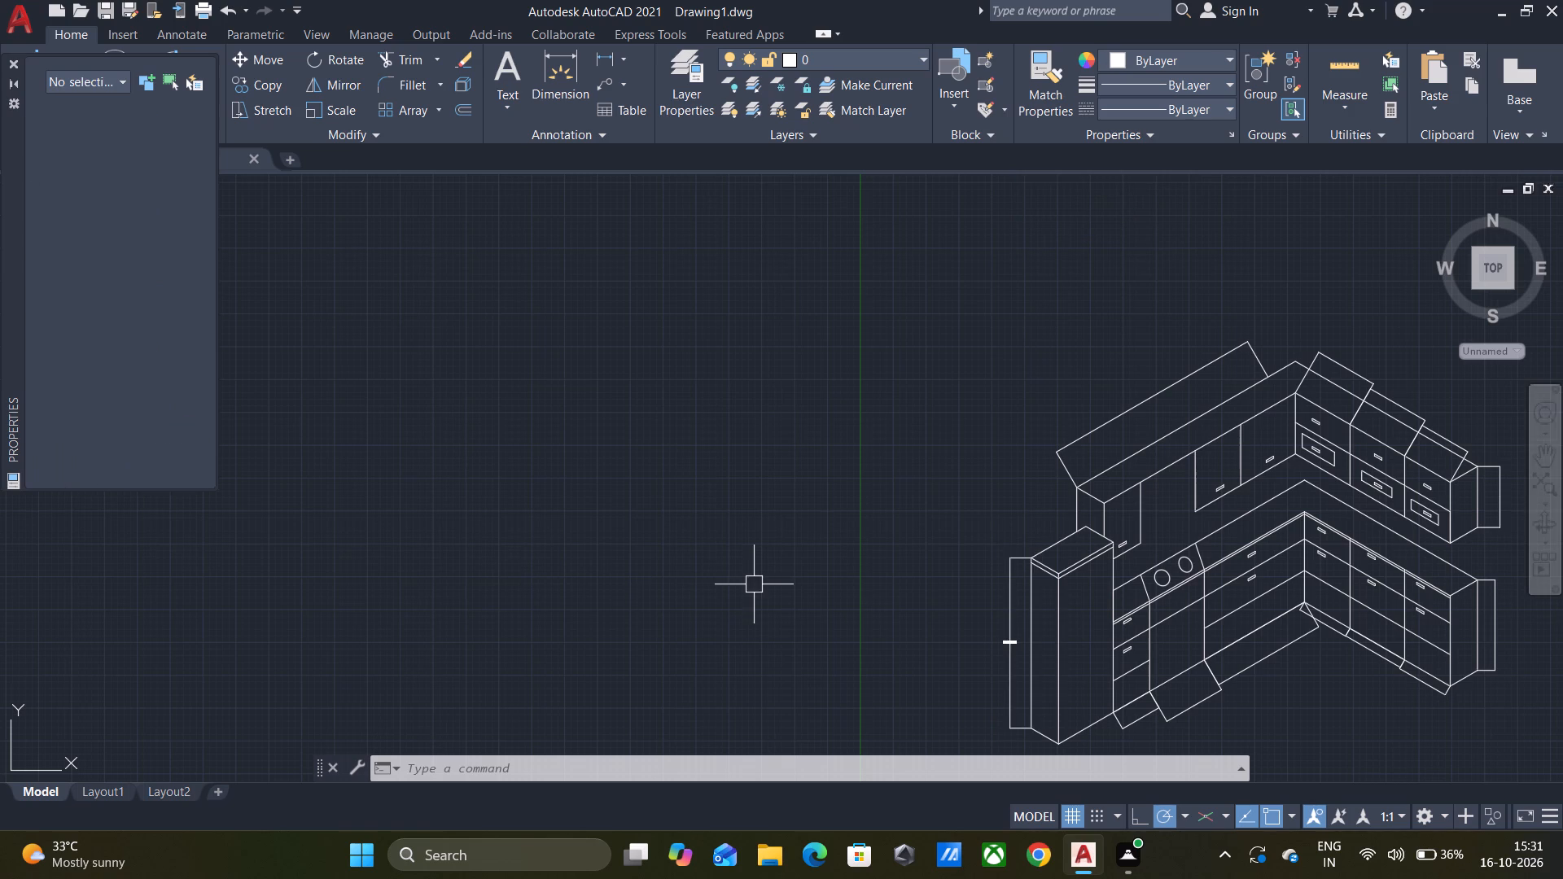
Set the text height to 20 for the width dimension of the base cabinet beside the tall block, leaving nothing selected.
{"action": "scroll", "coordinate": [992, 647], "scroll_direction": "up", "scroll_amount": 3}
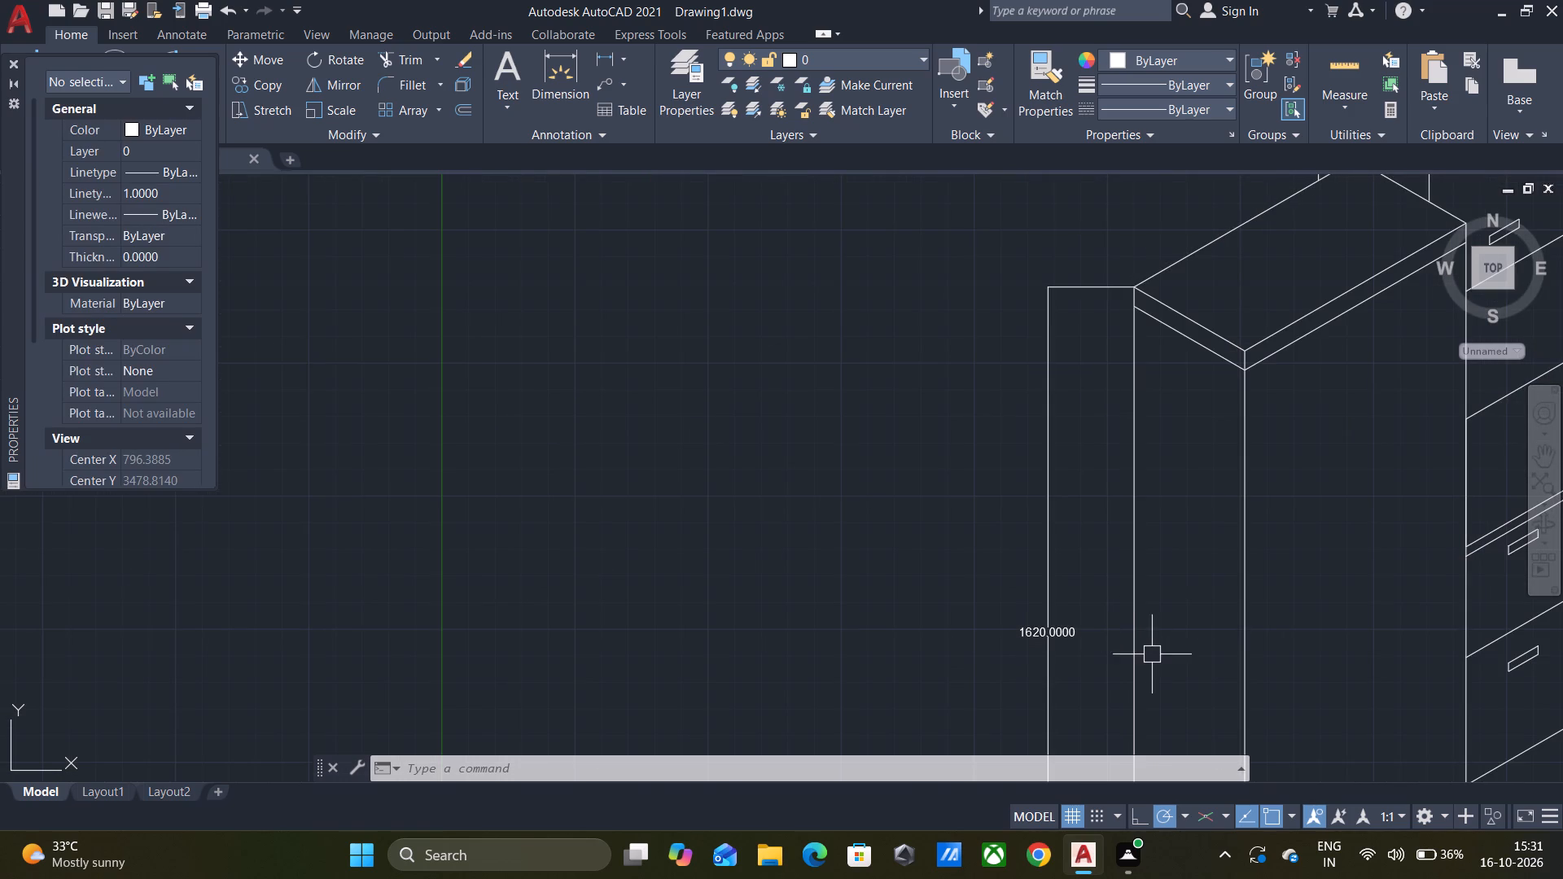
{"action": "middle_click_drag", "start_coordinate": [1177, 652], "coordinate": [939, 491]}
{"action": "scroll", "coordinate": [1177, 652], "scroll_direction": "down", "scroll_amount": 1}
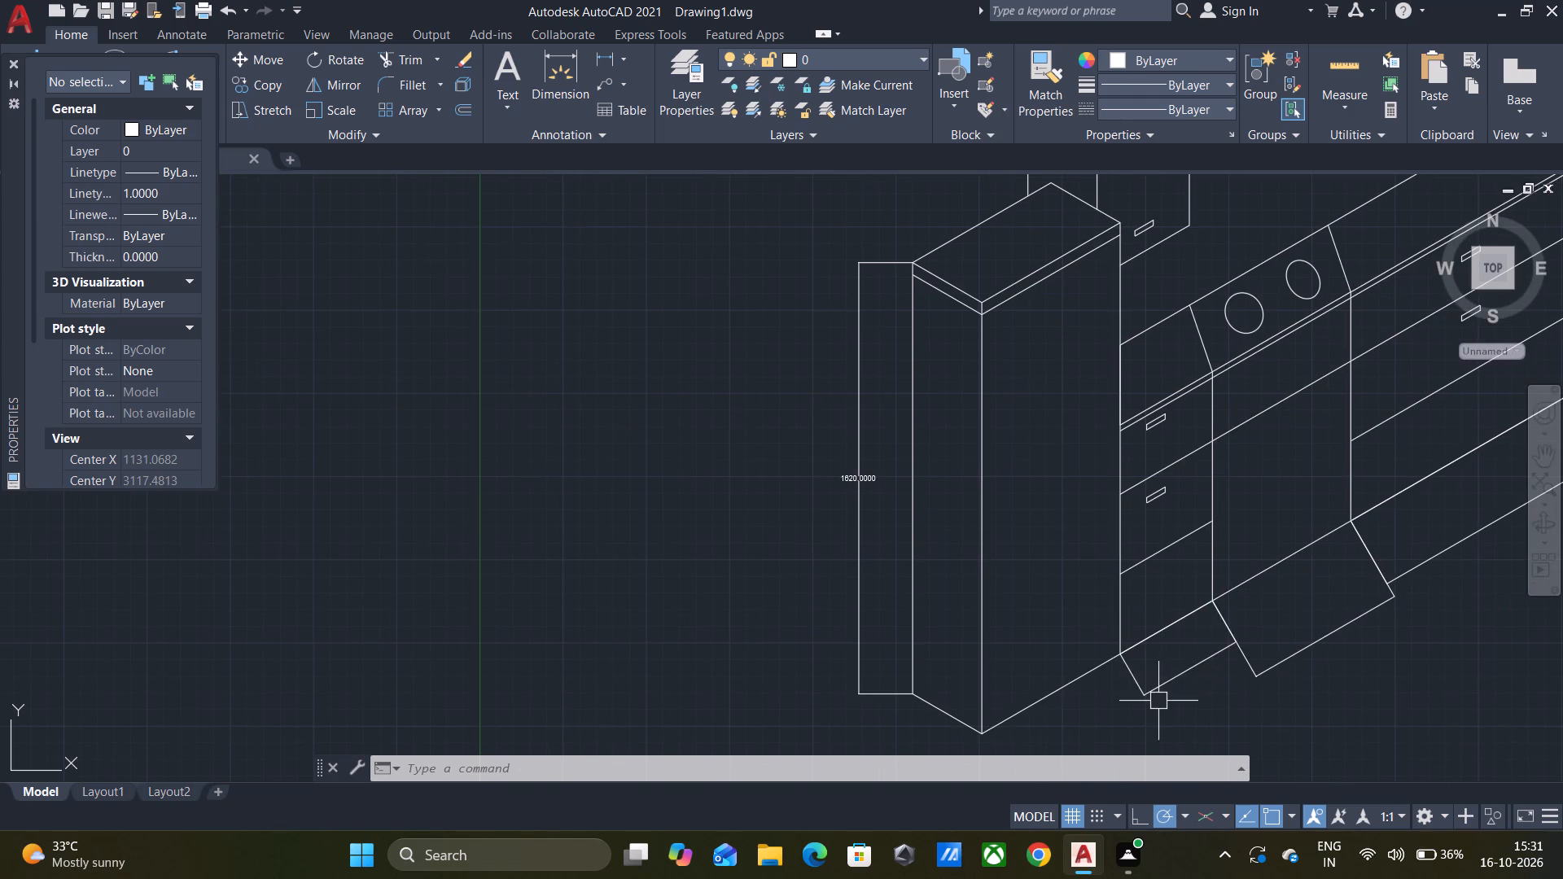
{"action": "left_click", "coordinate": [1158, 683]}
{"action": "scroll", "coordinate": [155, 448], "scroll_direction": "down", "scroll_amount": 1}
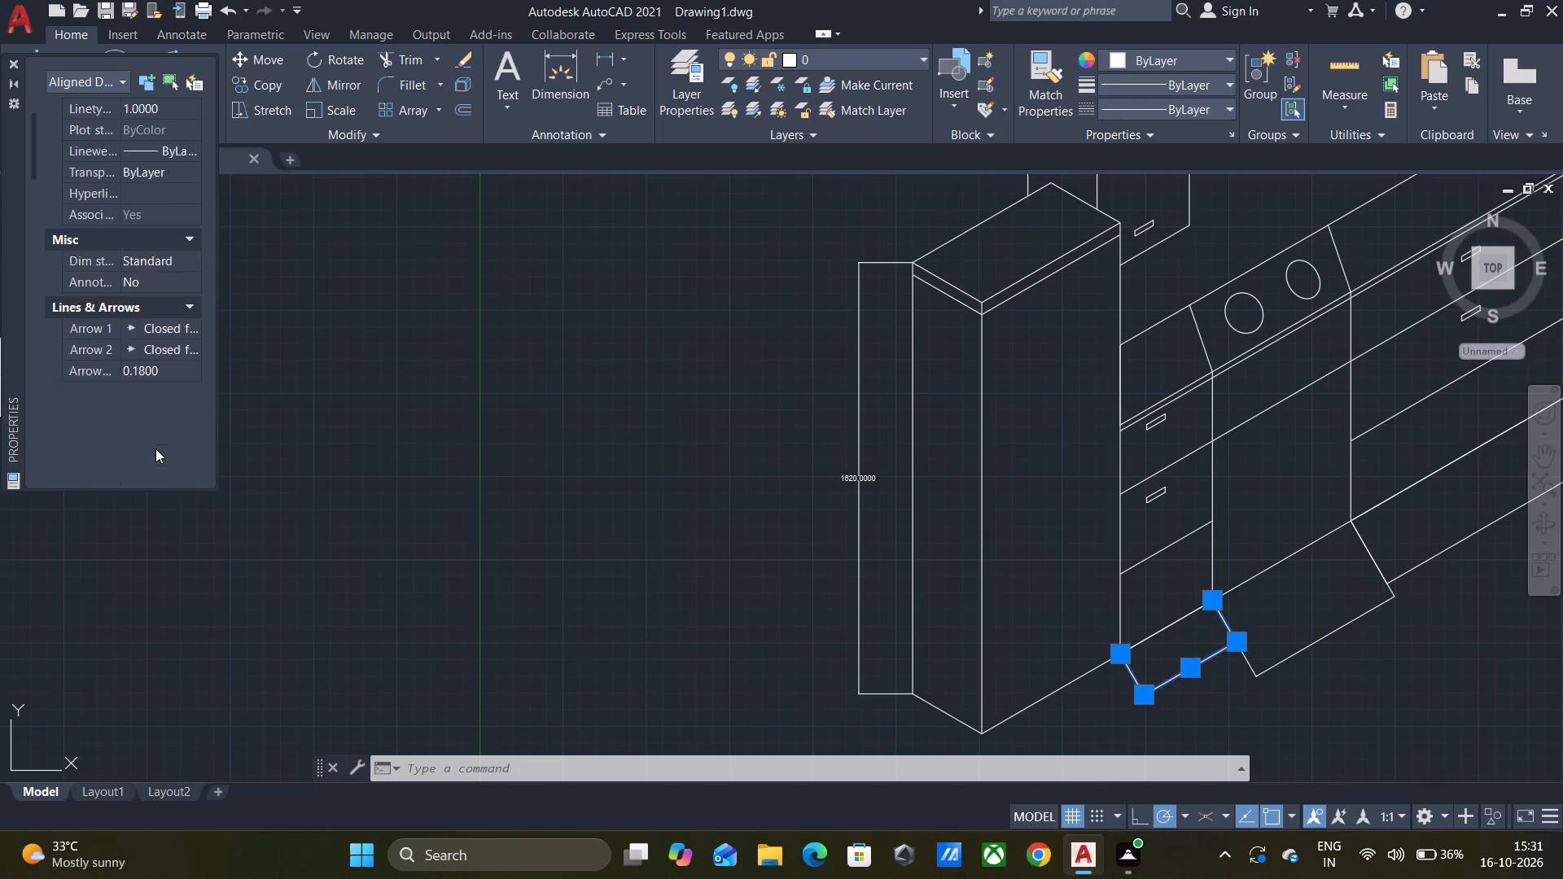
{"action": "scroll", "coordinate": [155, 448], "scroll_direction": "down", "scroll_amount": 1}
{"action": "scroll", "coordinate": [163, 337], "scroll_direction": "down", "scroll_amount": 2}
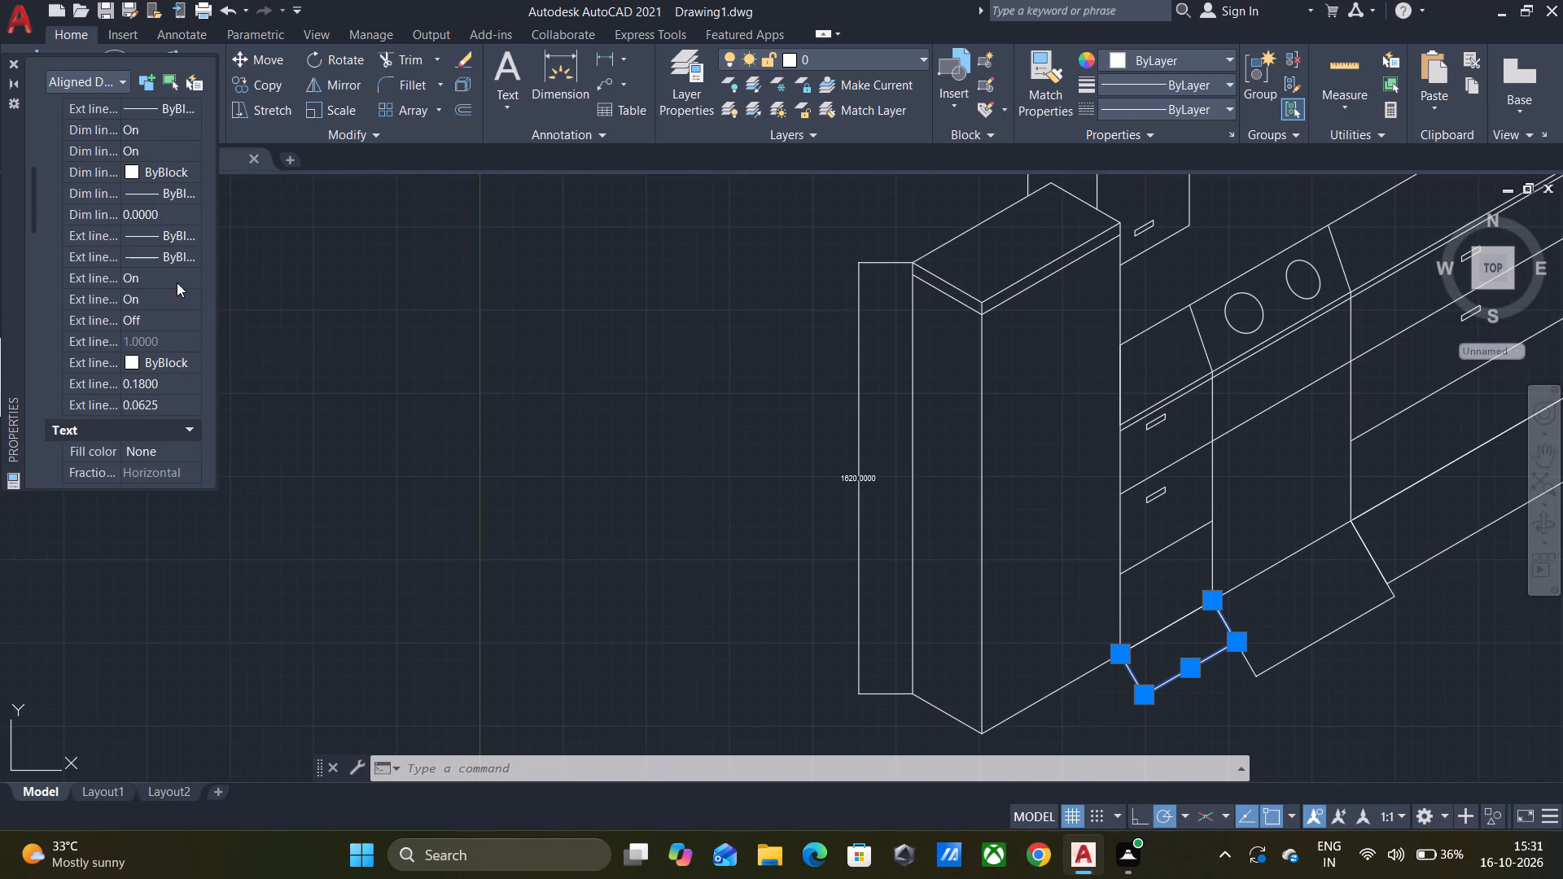
{"action": "scroll", "coordinate": [157, 223], "scroll_direction": "down", "scroll_amount": 1}
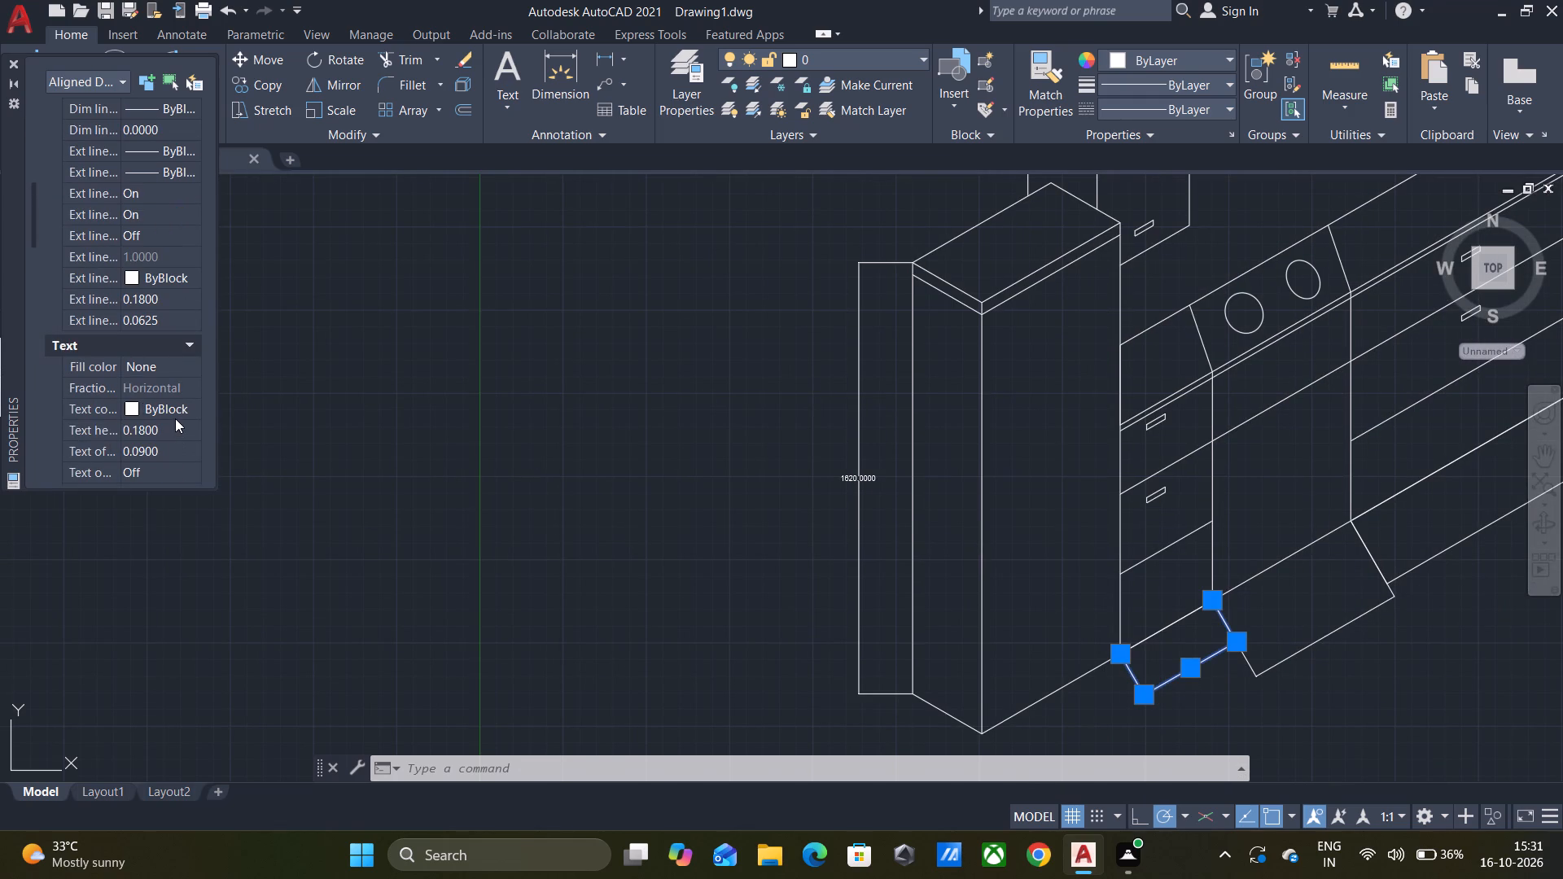
{"action": "left_click", "coordinate": [175, 418]}
{"action": "left_click", "coordinate": [175, 431]}
{"action": "key", "text": "BackSpace"}
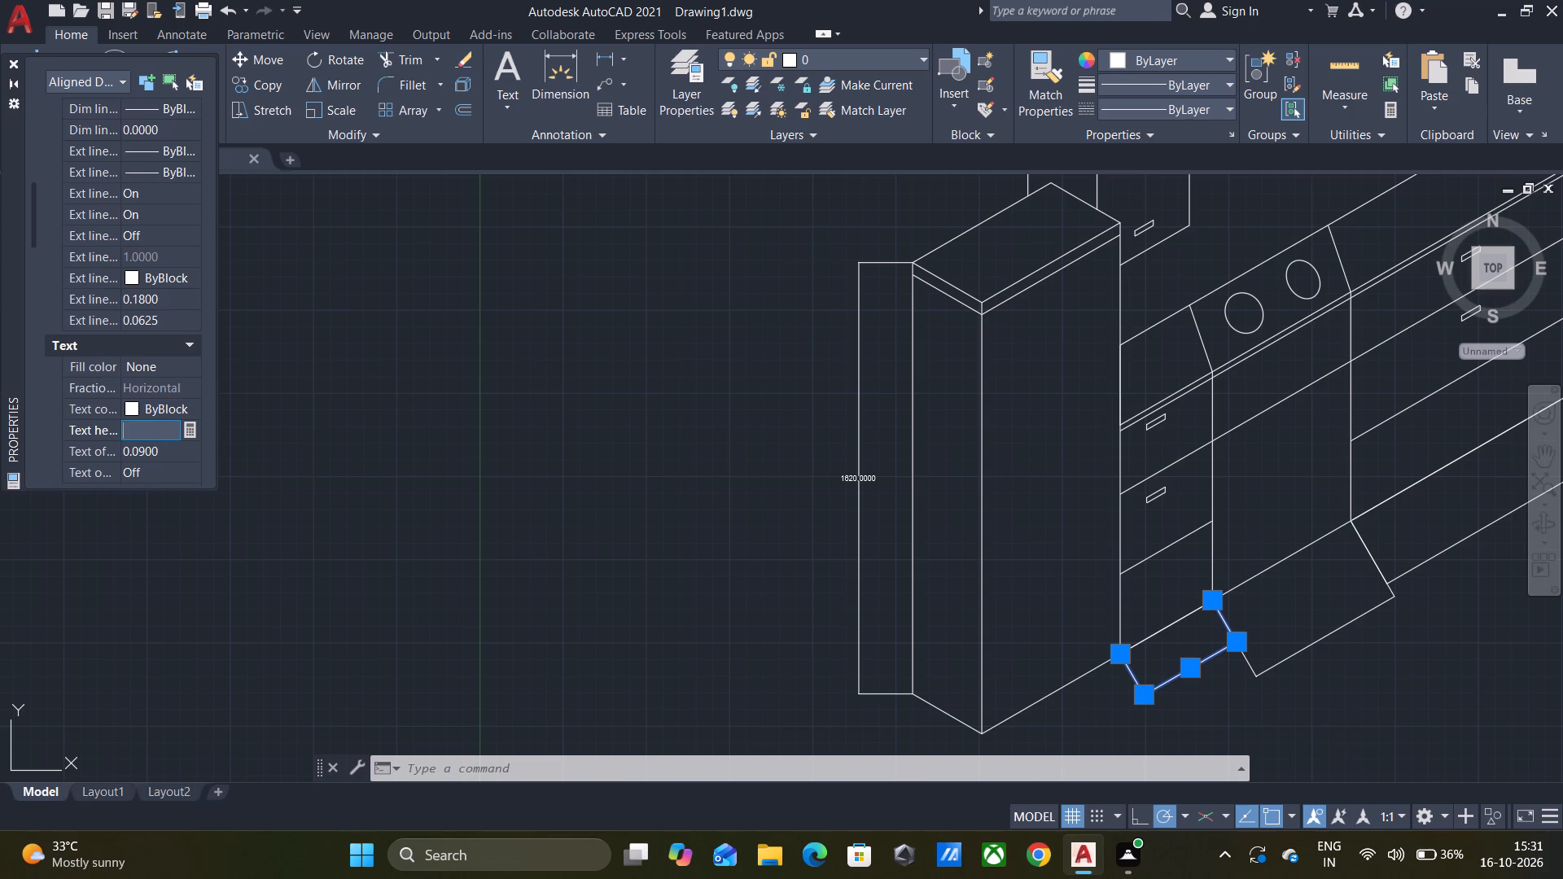
{"action": "type", "text": "20"}
{"action": "key", "text": "Return"}
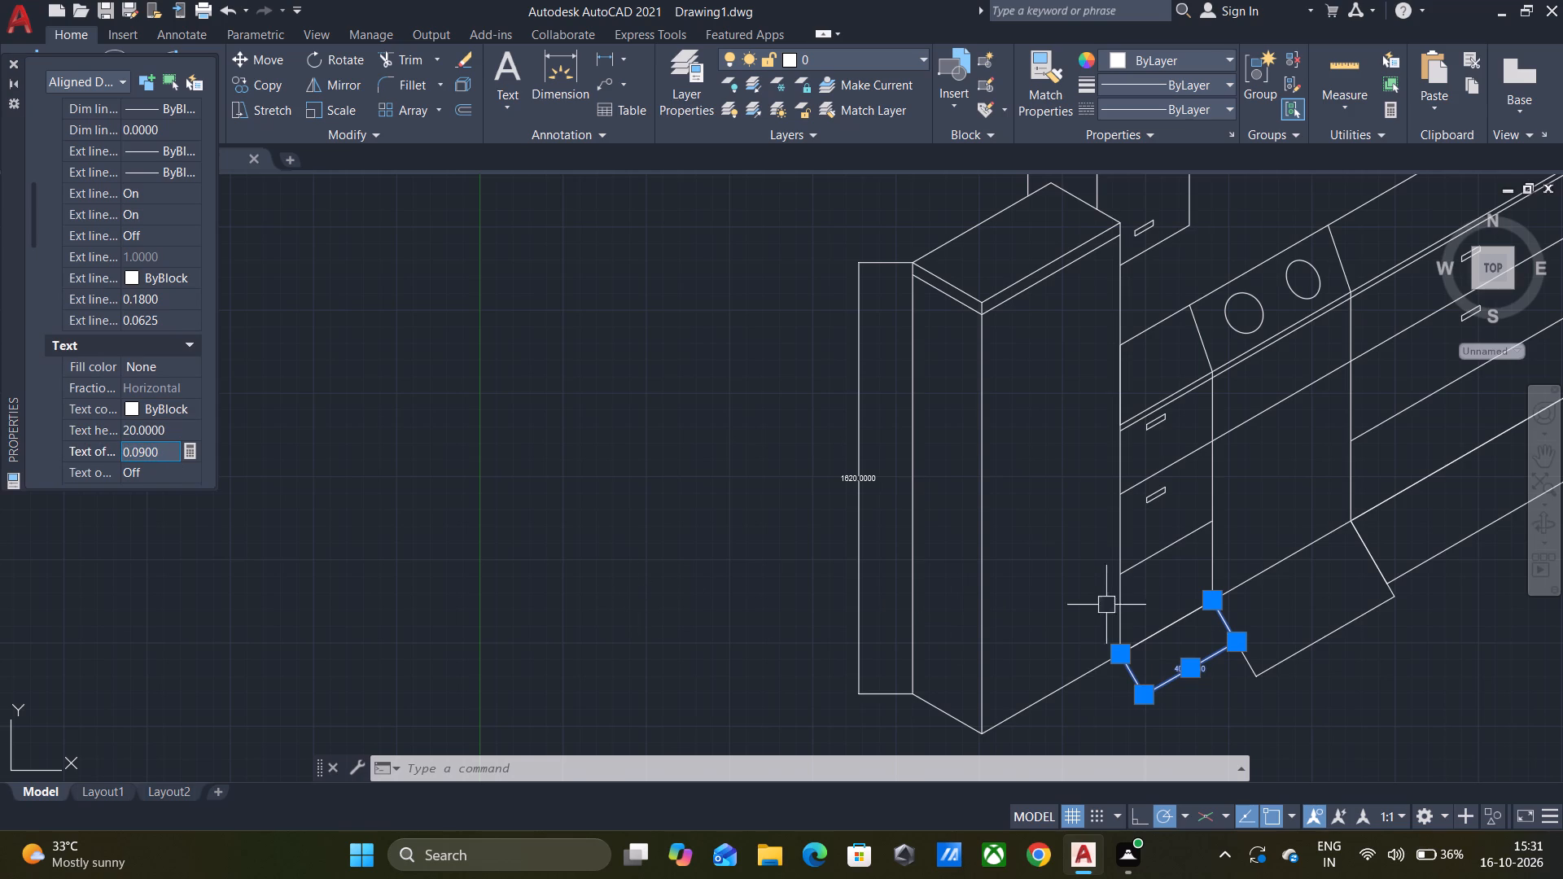
{"action": "left_click", "coordinate": [1332, 636]}
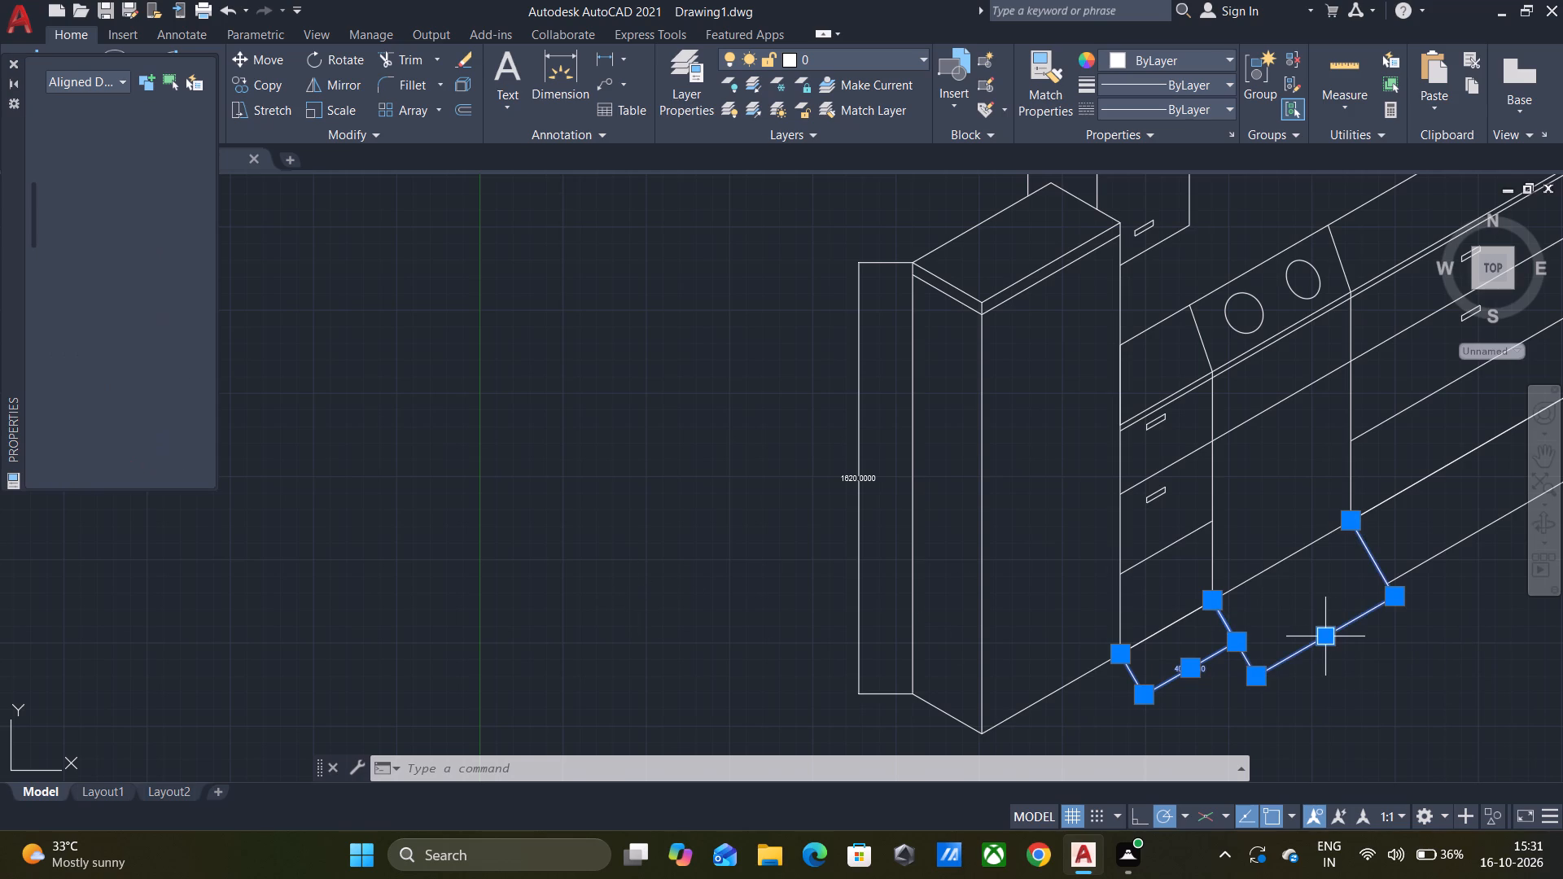
{"action": "key", "text": "Escape"}
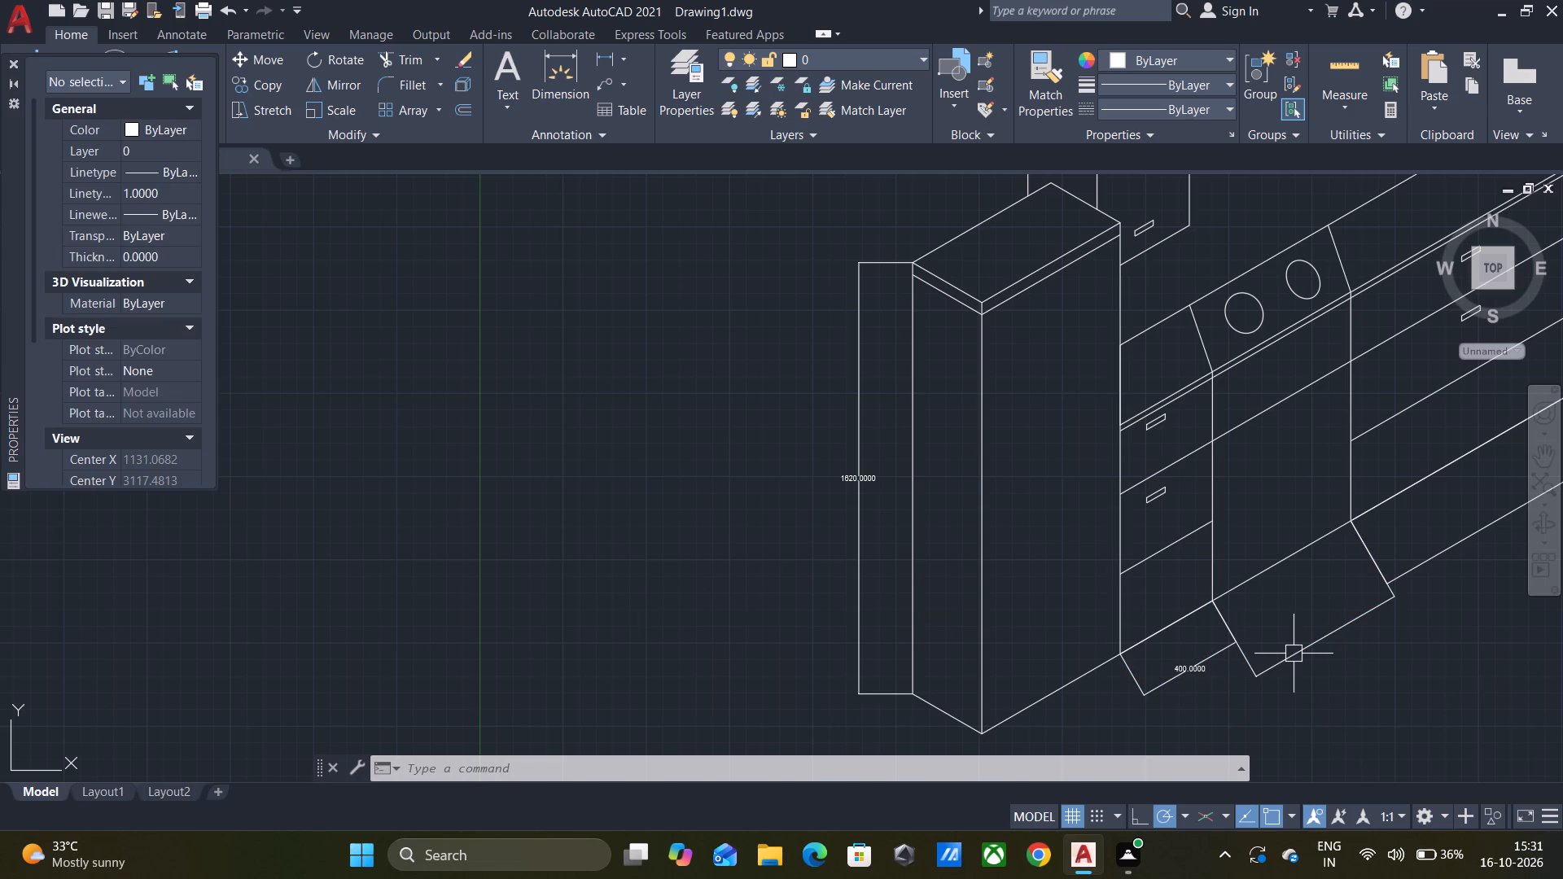
Set the text height of the width dimension below the hob cabinet to 20 and clear the selection.
{"action": "left_click", "coordinate": [1290, 654]}
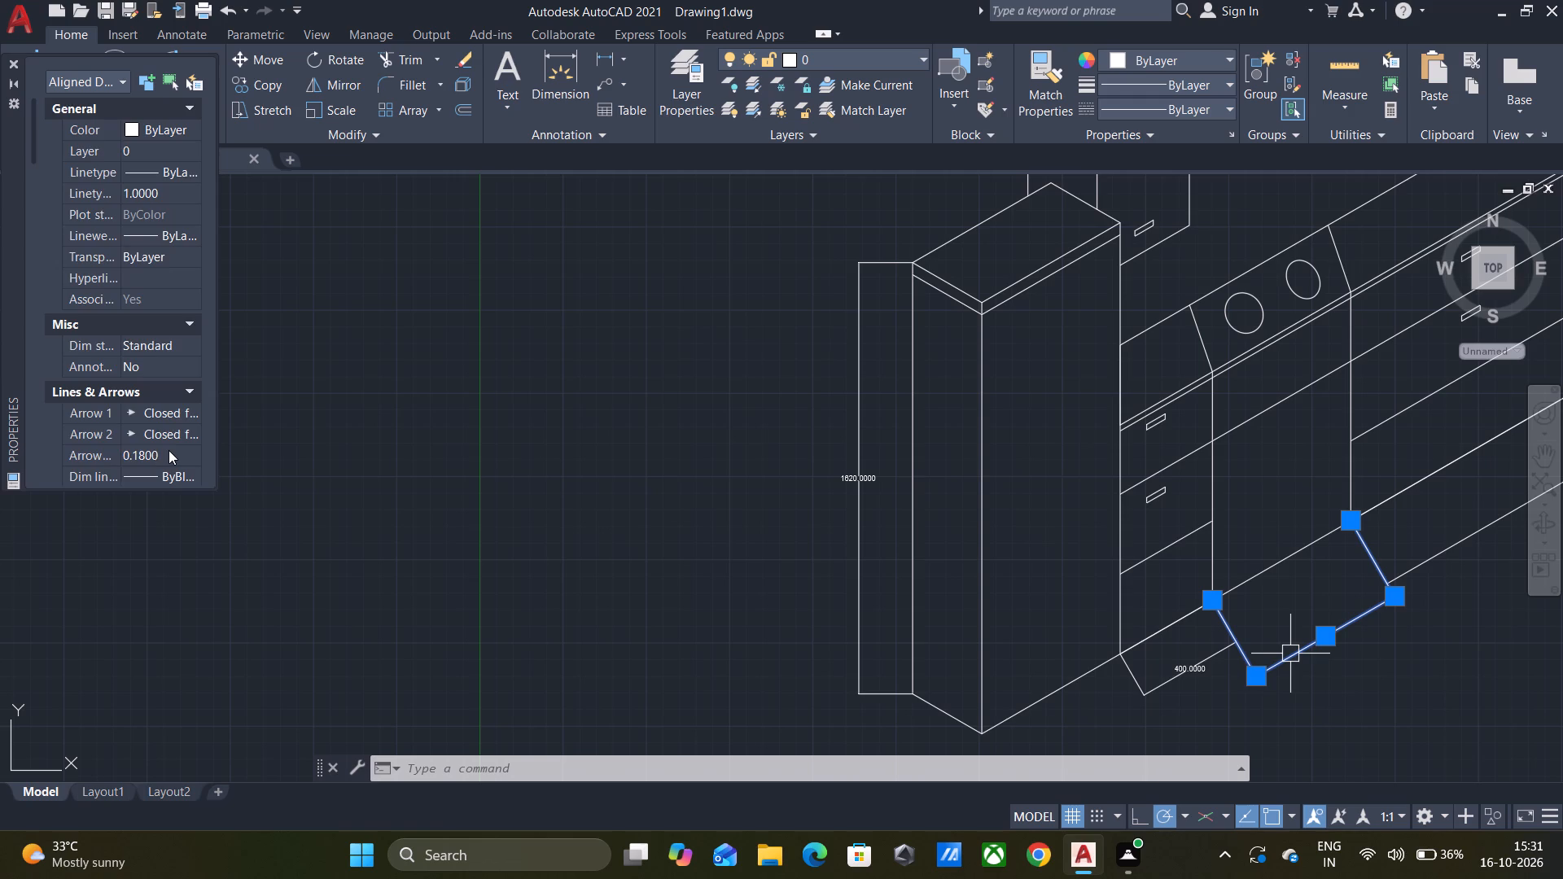
{"action": "scroll", "coordinate": [169, 450], "scroll_direction": "down", "scroll_amount": 6}
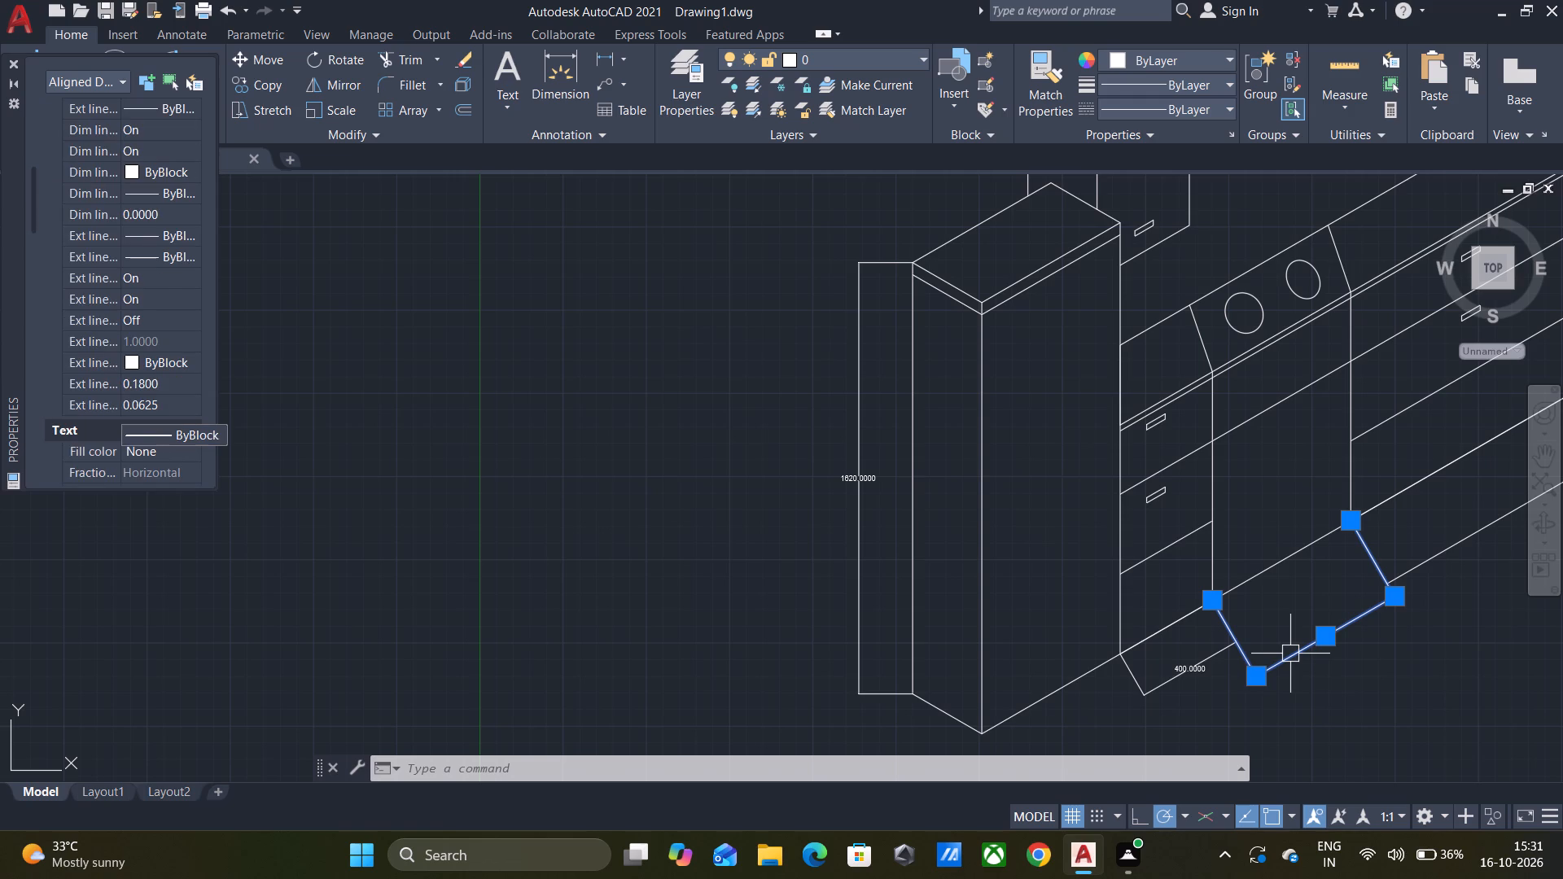
{"action": "scroll", "coordinate": [186, 422], "scroll_direction": "down", "scroll_amount": 2}
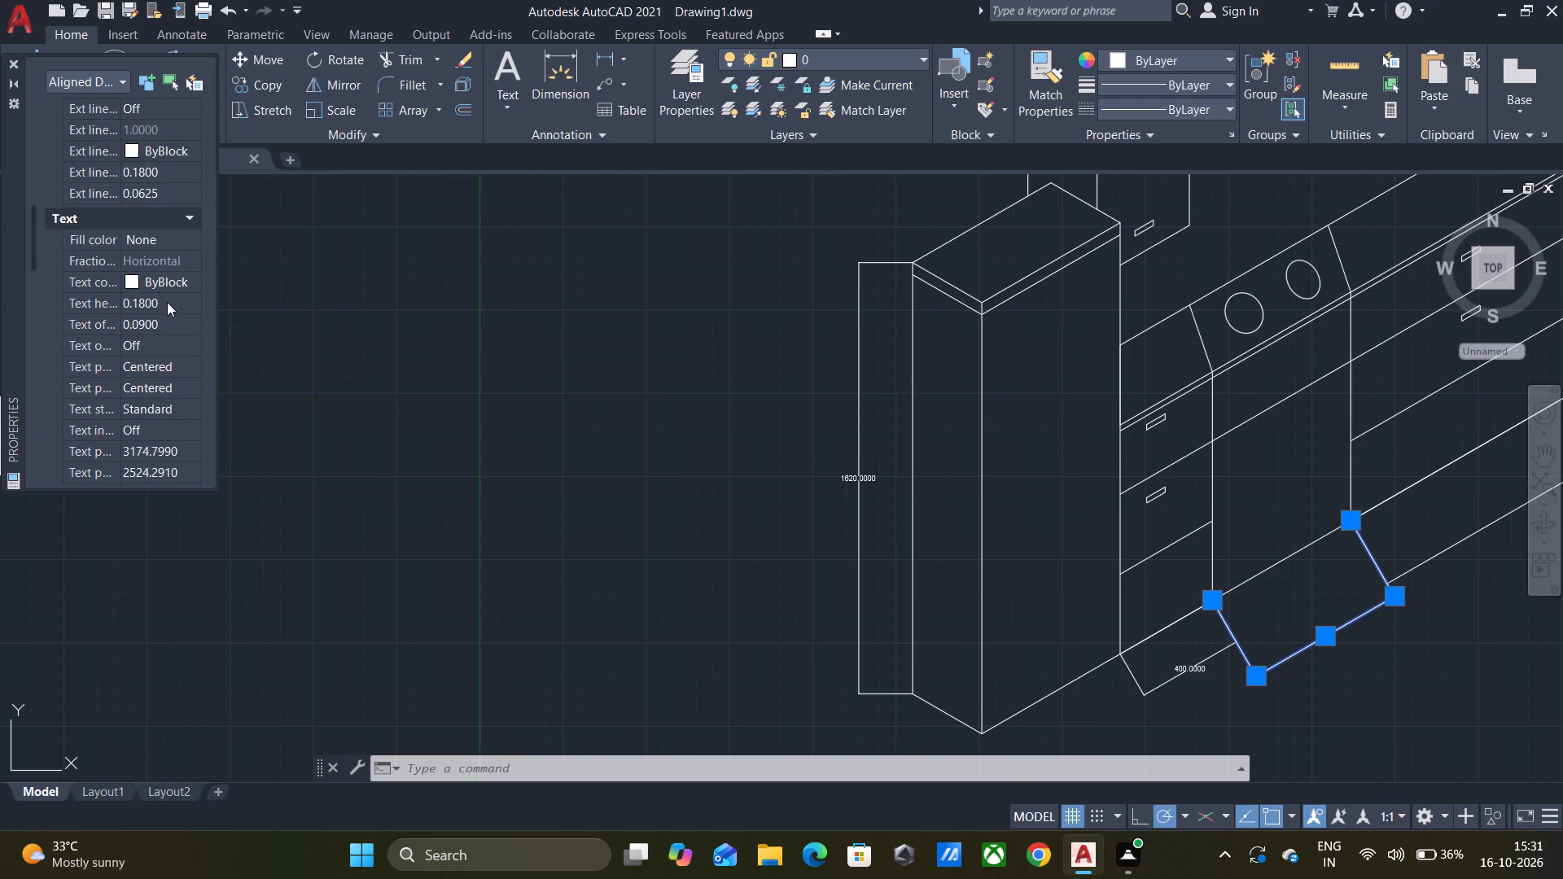
{"action": "left_click", "coordinate": [167, 302]}
{"action": "key", "text": "BackSpace"}
{"action": "type", "text": "20"}
{"action": "key", "text": "Return"}
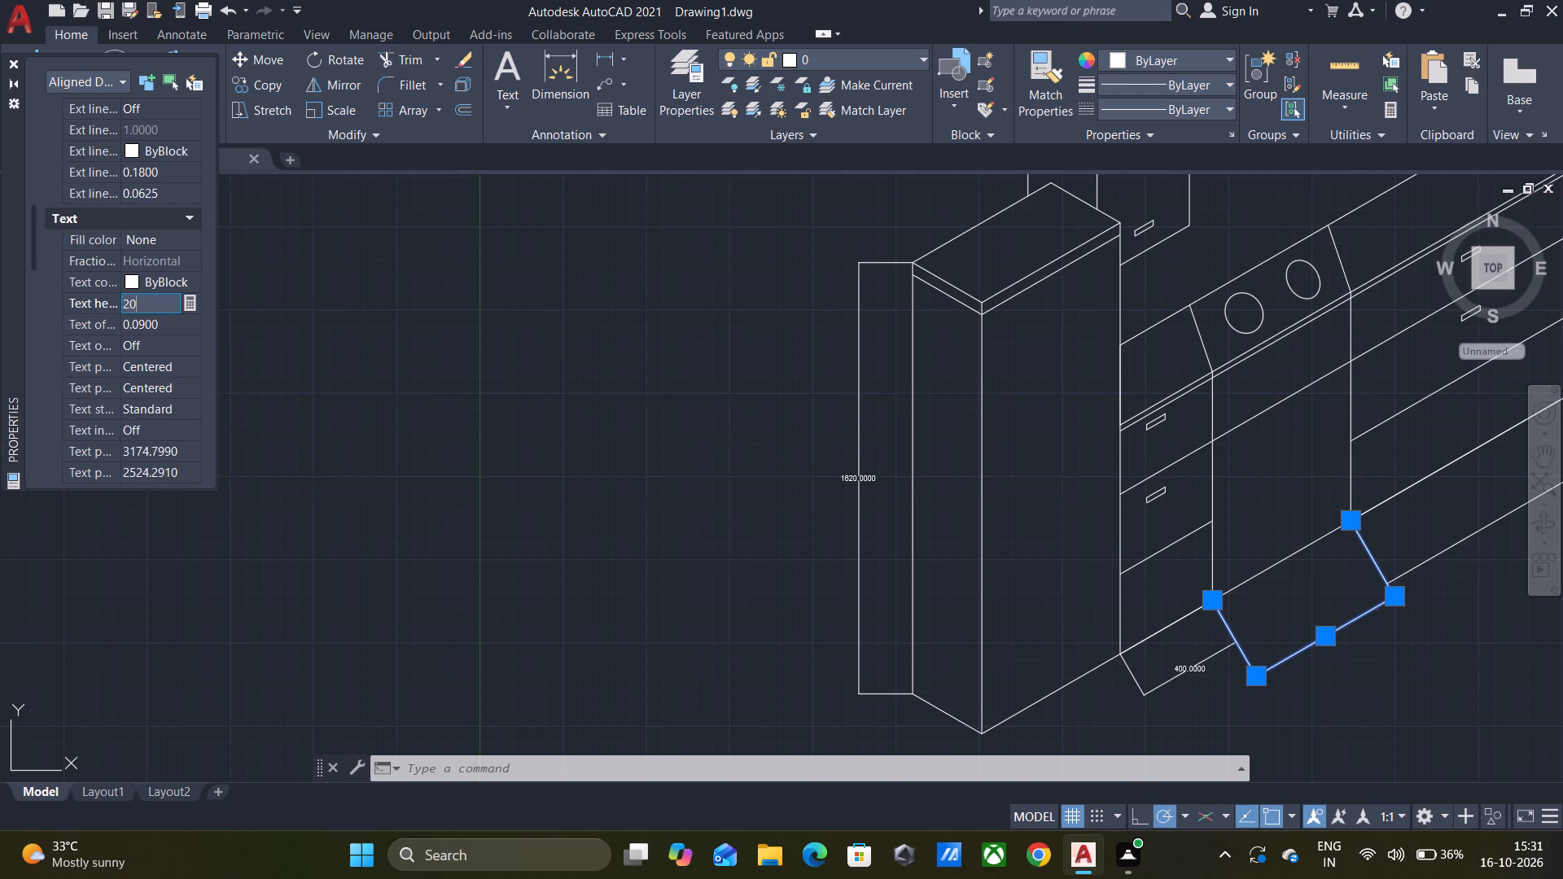
{"action": "key", "text": "Escape"}
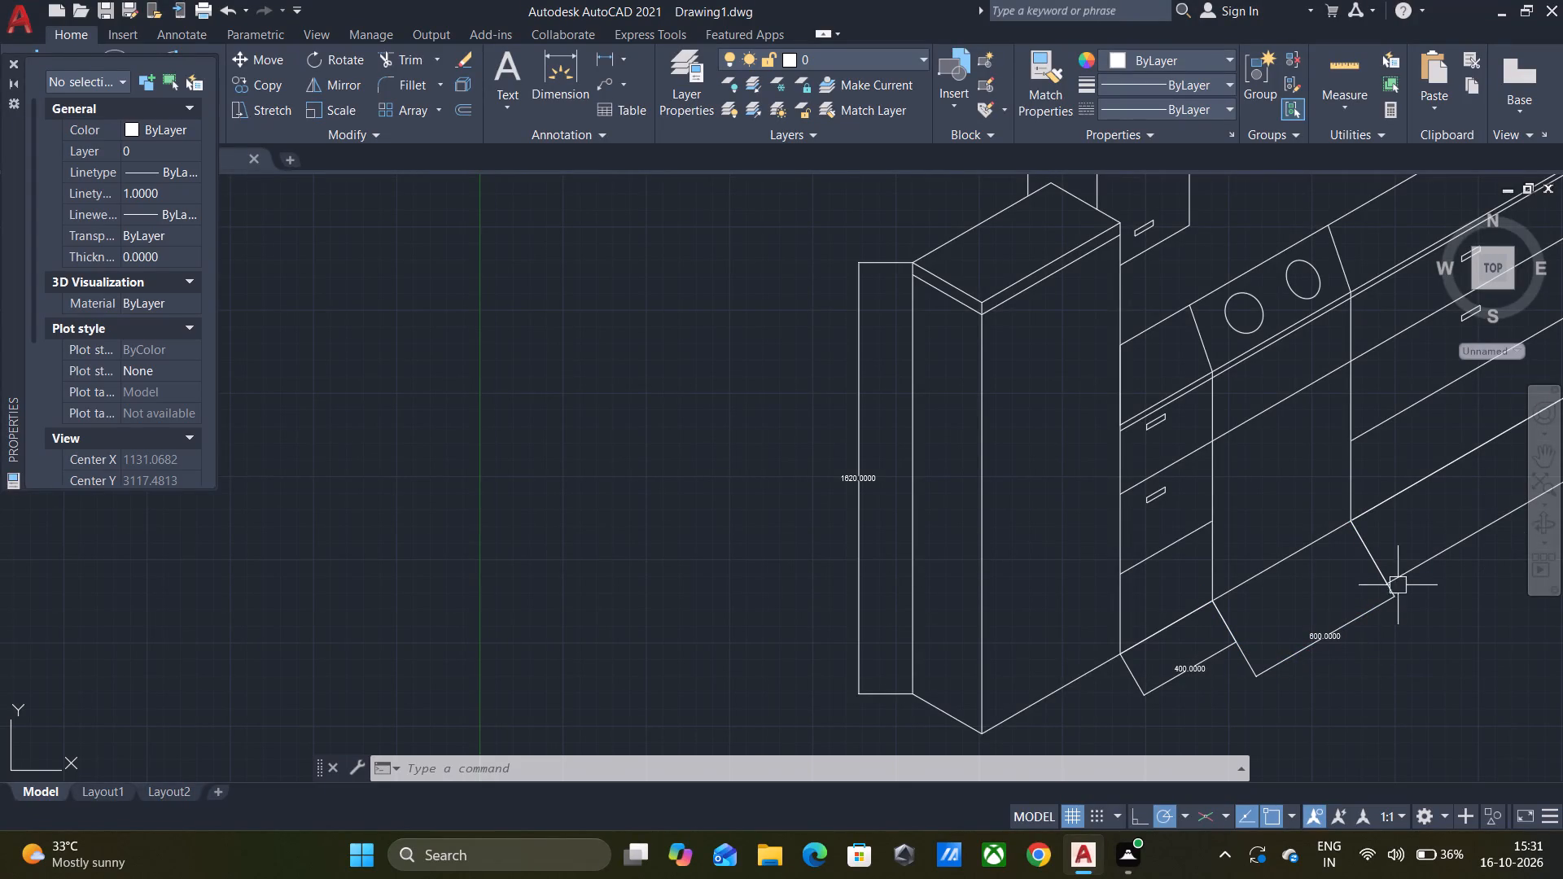
Set the text height to 20 for the width dimension between the hob cabinet and the inner corner, then clear the selection.
{"action": "left_click", "coordinate": [1433, 568]}
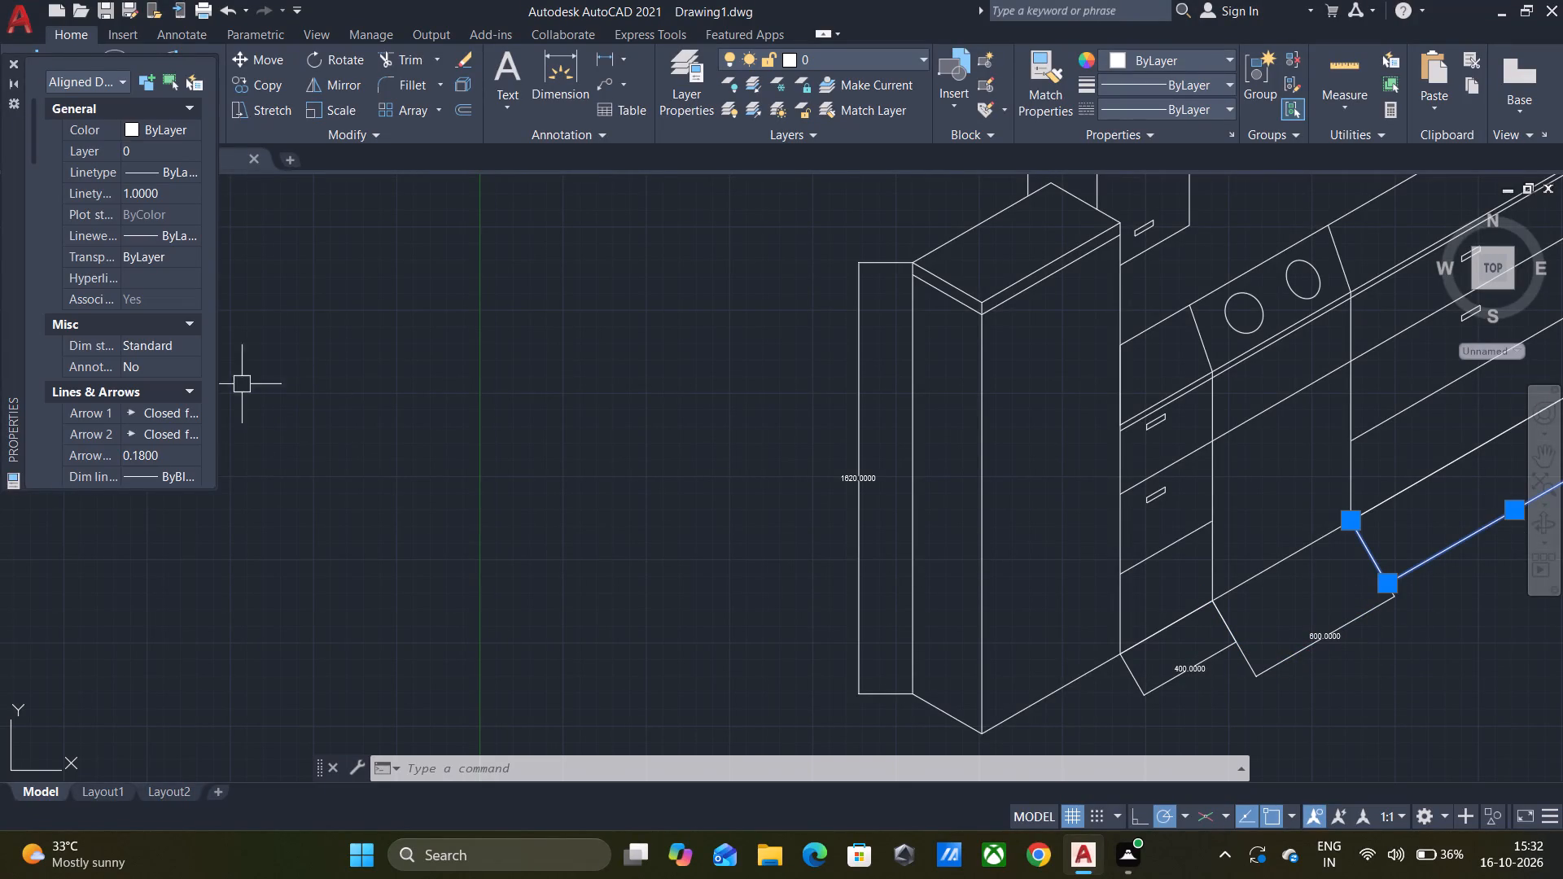
{"action": "scroll", "coordinate": [105, 332], "scroll_direction": "down", "scroll_amount": 6}
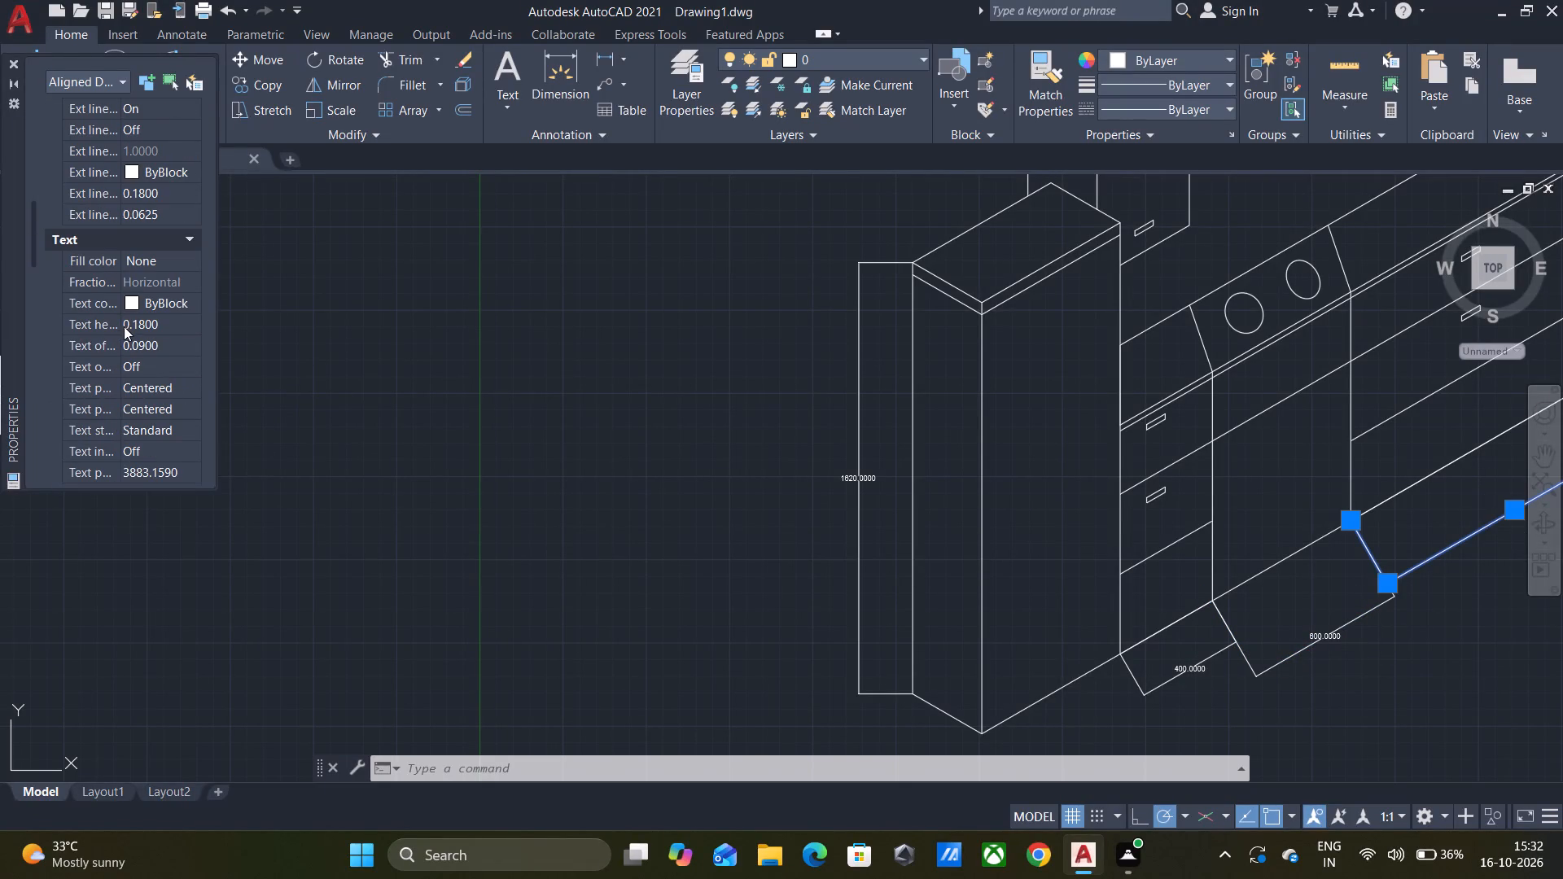
{"action": "left_click", "coordinate": [171, 320]}
{"action": "key", "text": "BackSpace"}
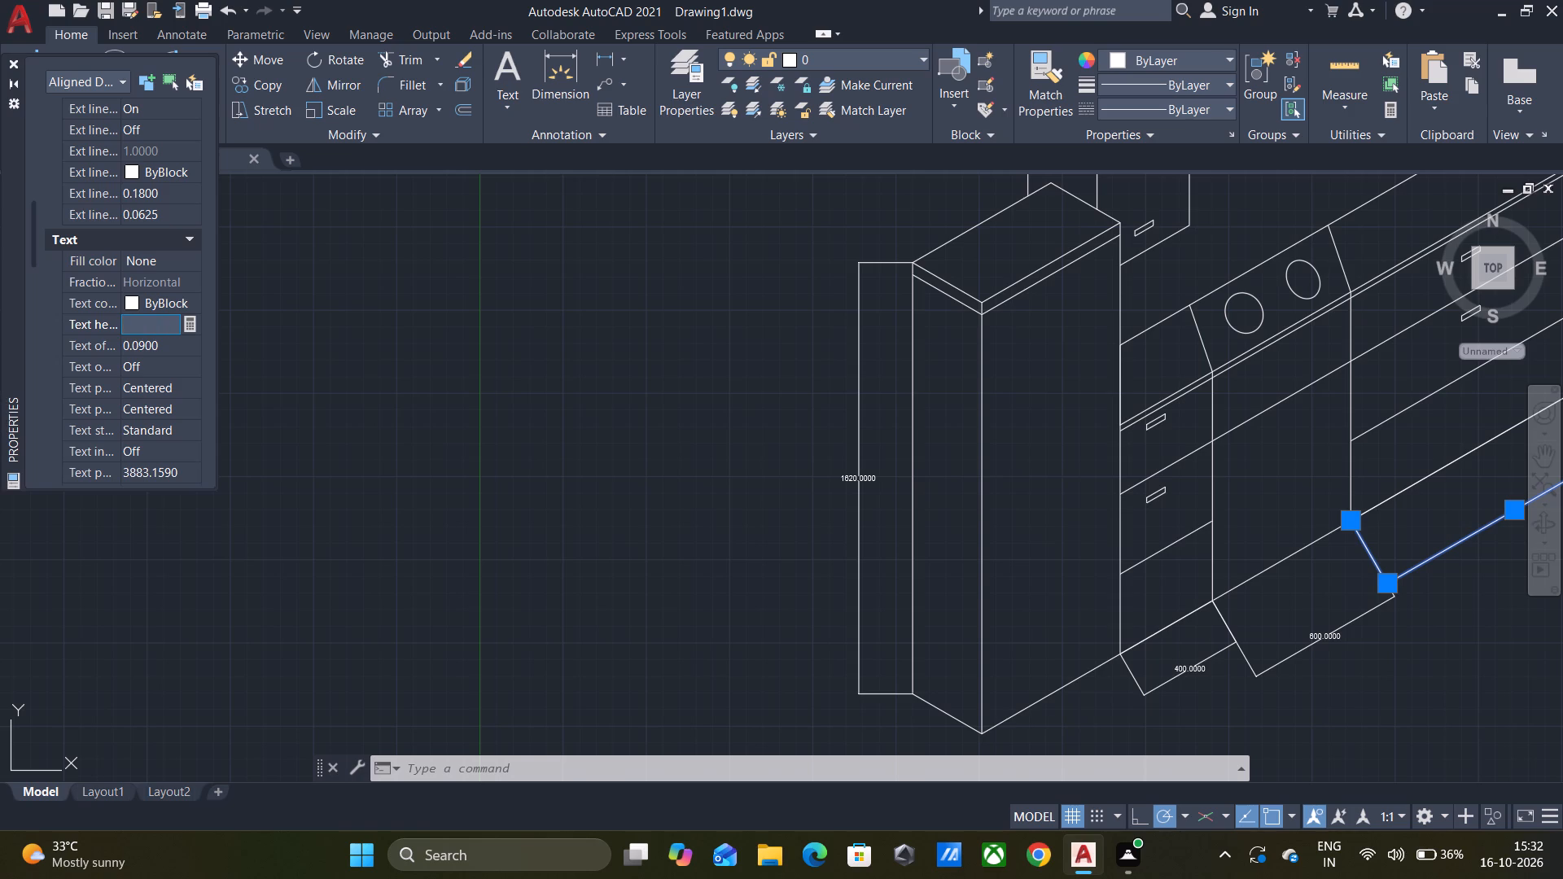
{"action": "type", "text": "20"}
{"action": "key", "text": "Return"}
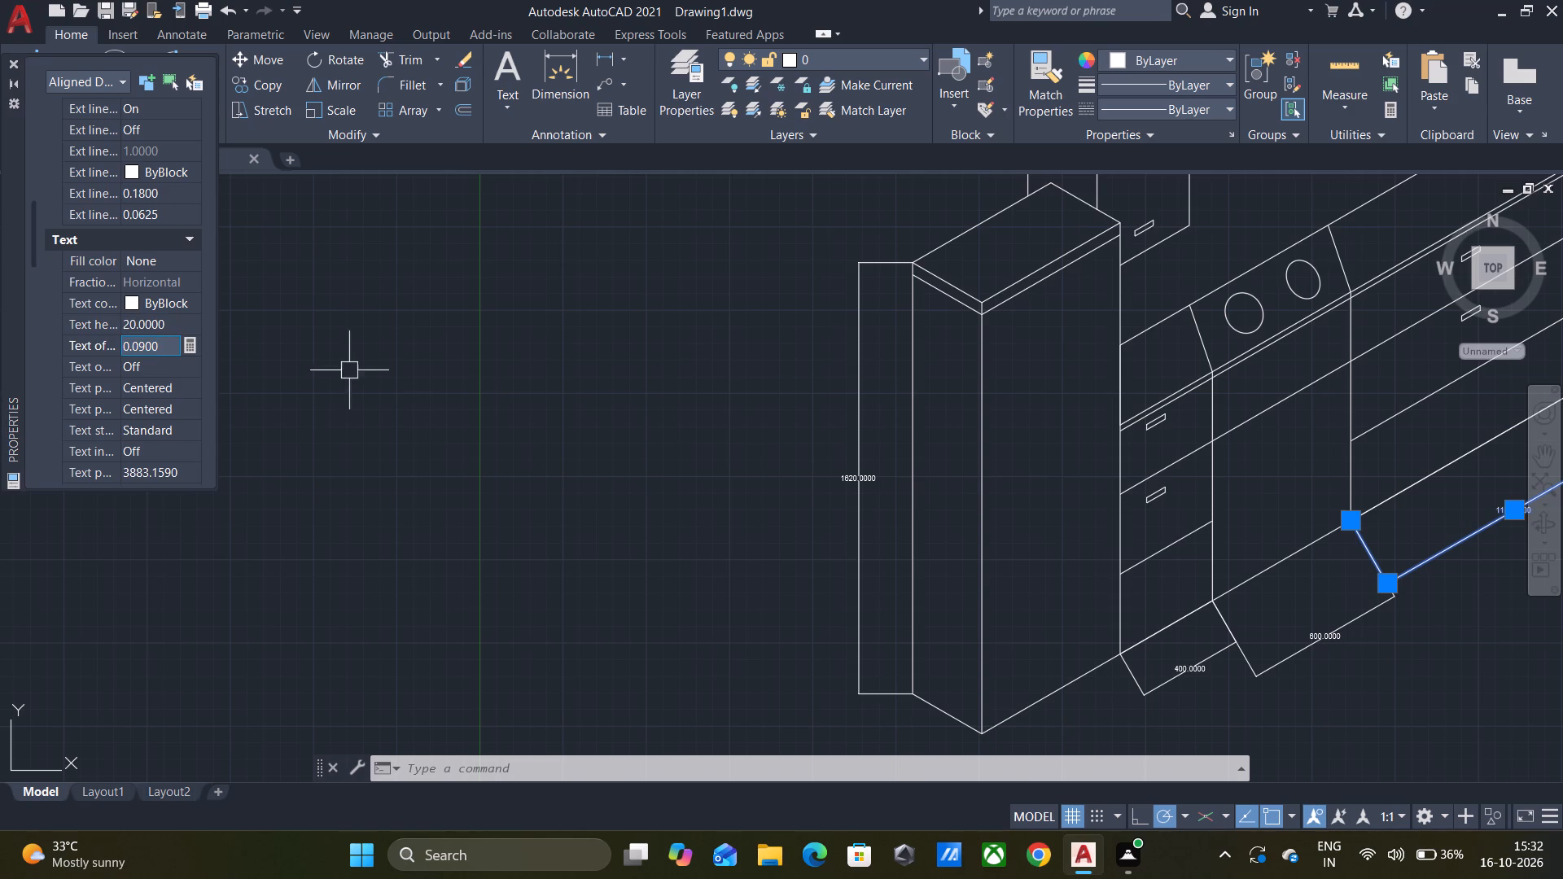
{"action": "scroll", "coordinate": [1001, 365], "scroll_direction": "down", "scroll_amount": 3}
{"action": "key", "text": "Escape"}
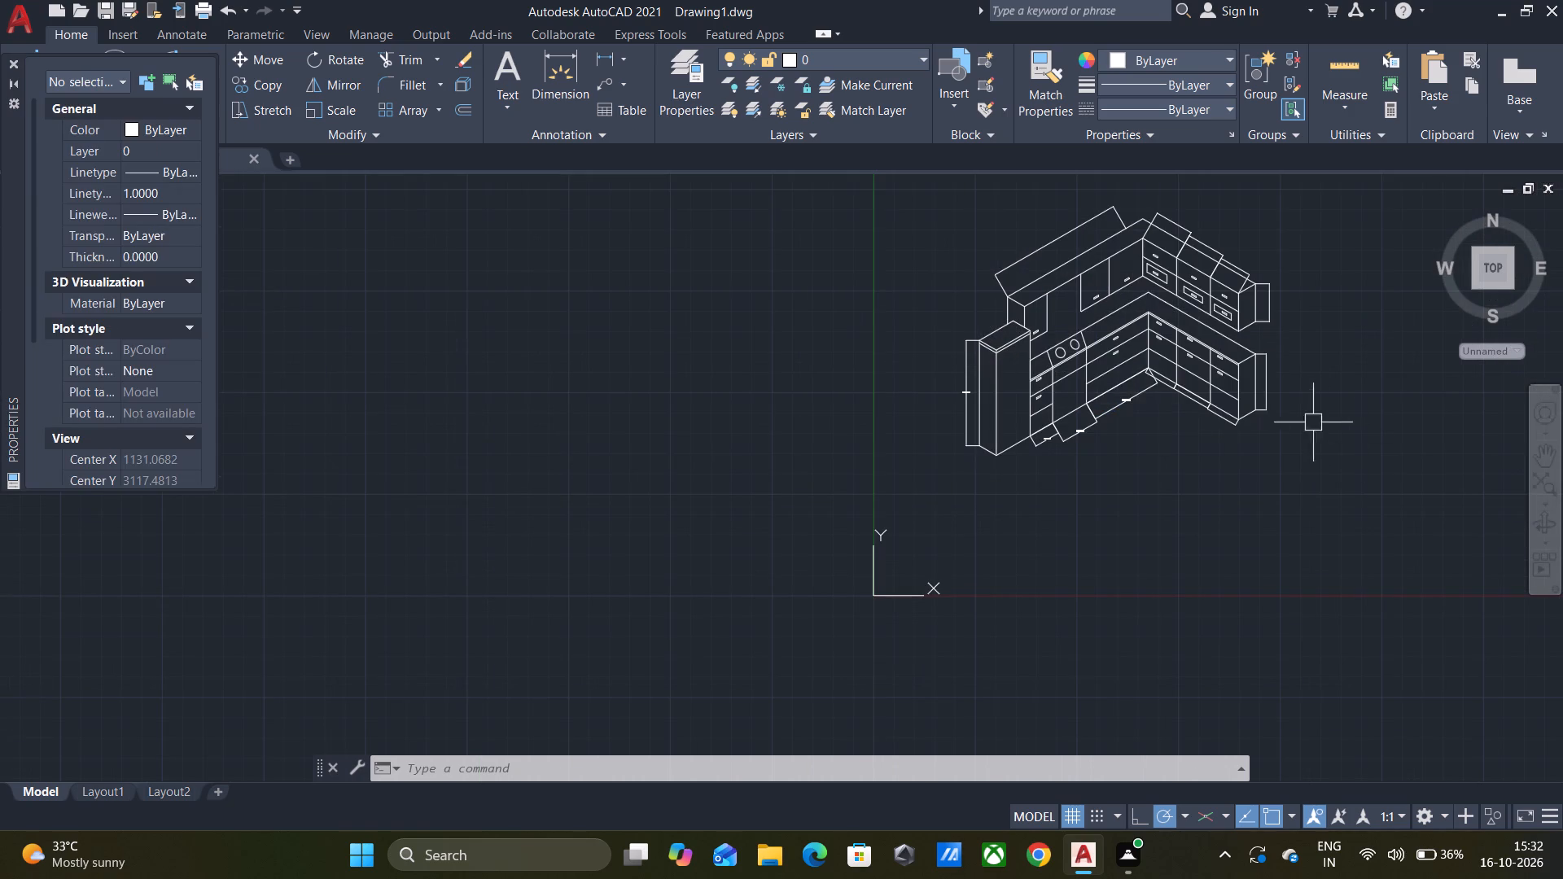
Set the text height to 20 for the first base cabinet's width dimension past the inner corner, and clear the selection.
{"action": "scroll", "coordinate": [1166, 413], "scroll_direction": "up", "scroll_amount": 3}
{"action": "scroll", "coordinate": [1139, 317], "scroll_direction": "up", "scroll_amount": 2}
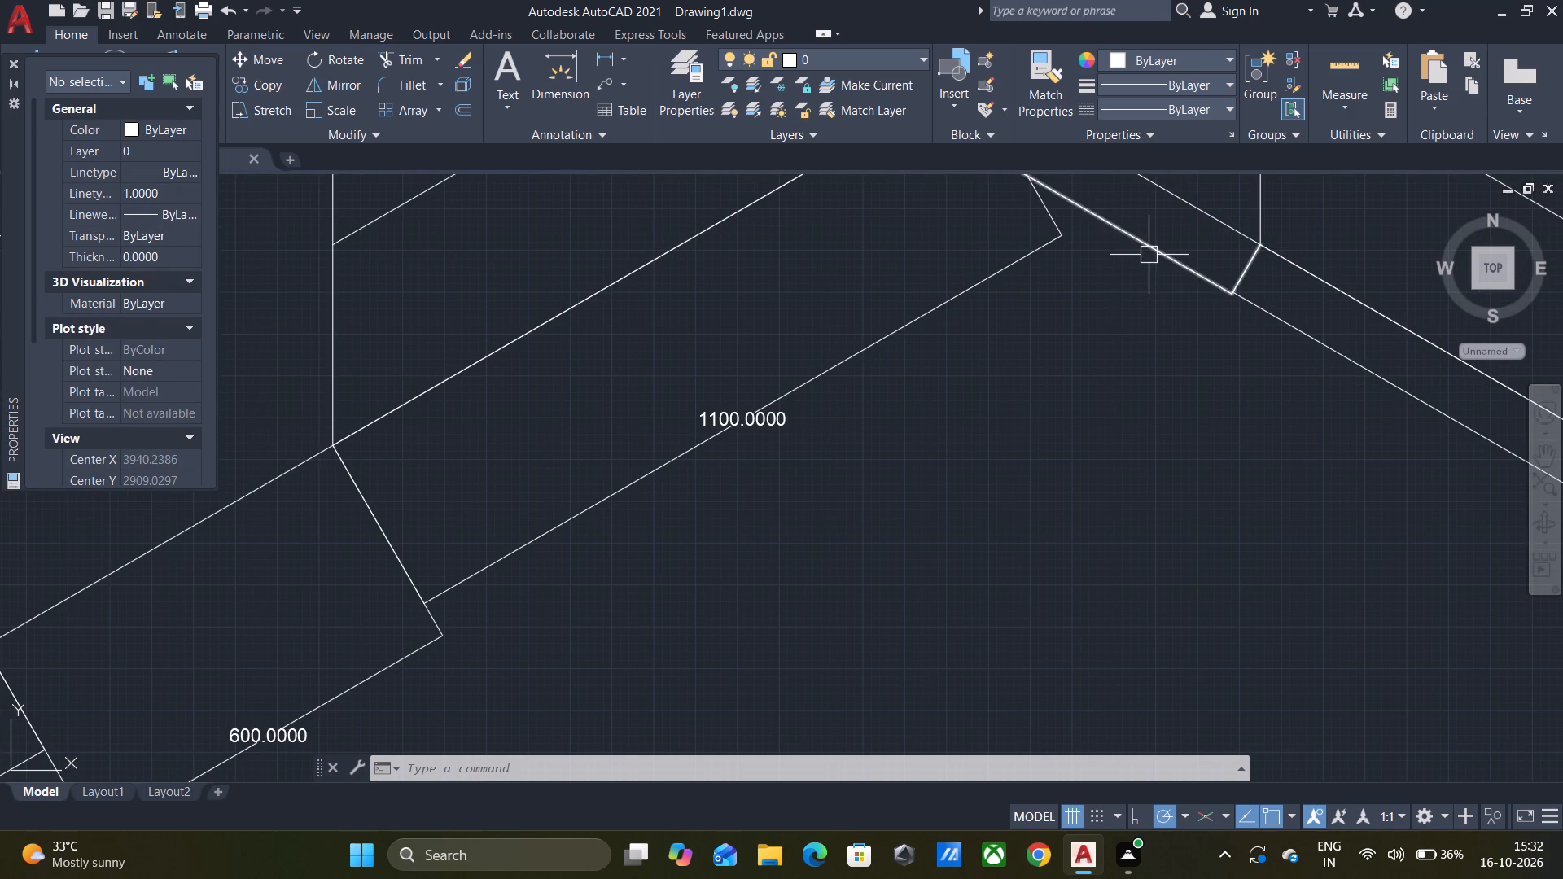
{"action": "left_click", "coordinate": [1149, 255]}
{"action": "scroll", "coordinate": [136, 412], "scroll_direction": "down", "scroll_amount": 1}
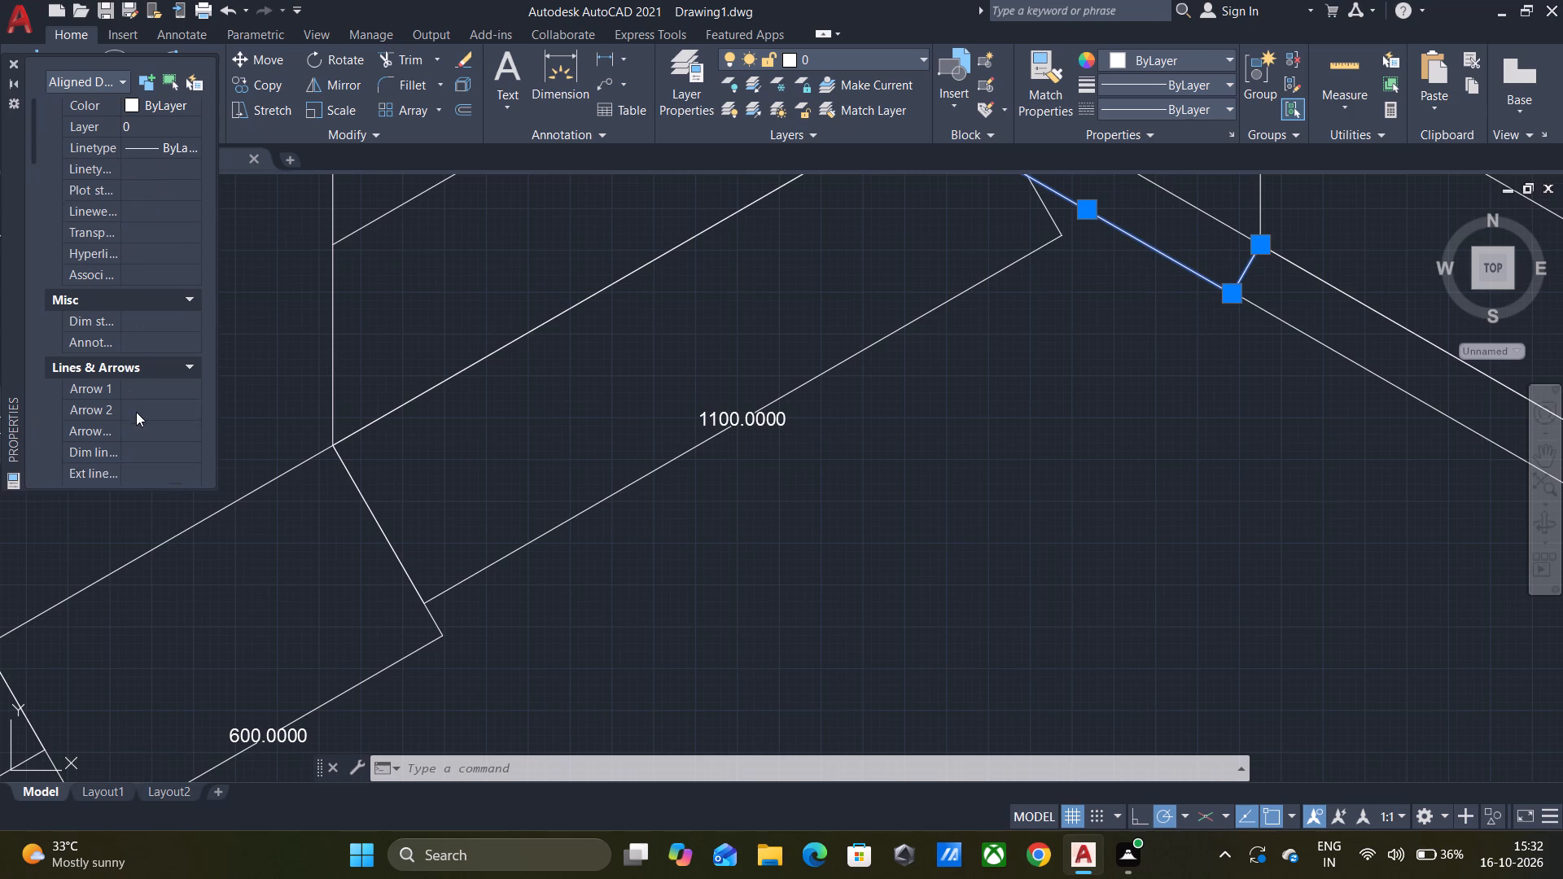
{"action": "scroll", "coordinate": [136, 412], "scroll_direction": "down", "scroll_amount": 1}
{"action": "left_click", "coordinate": [140, 264]}
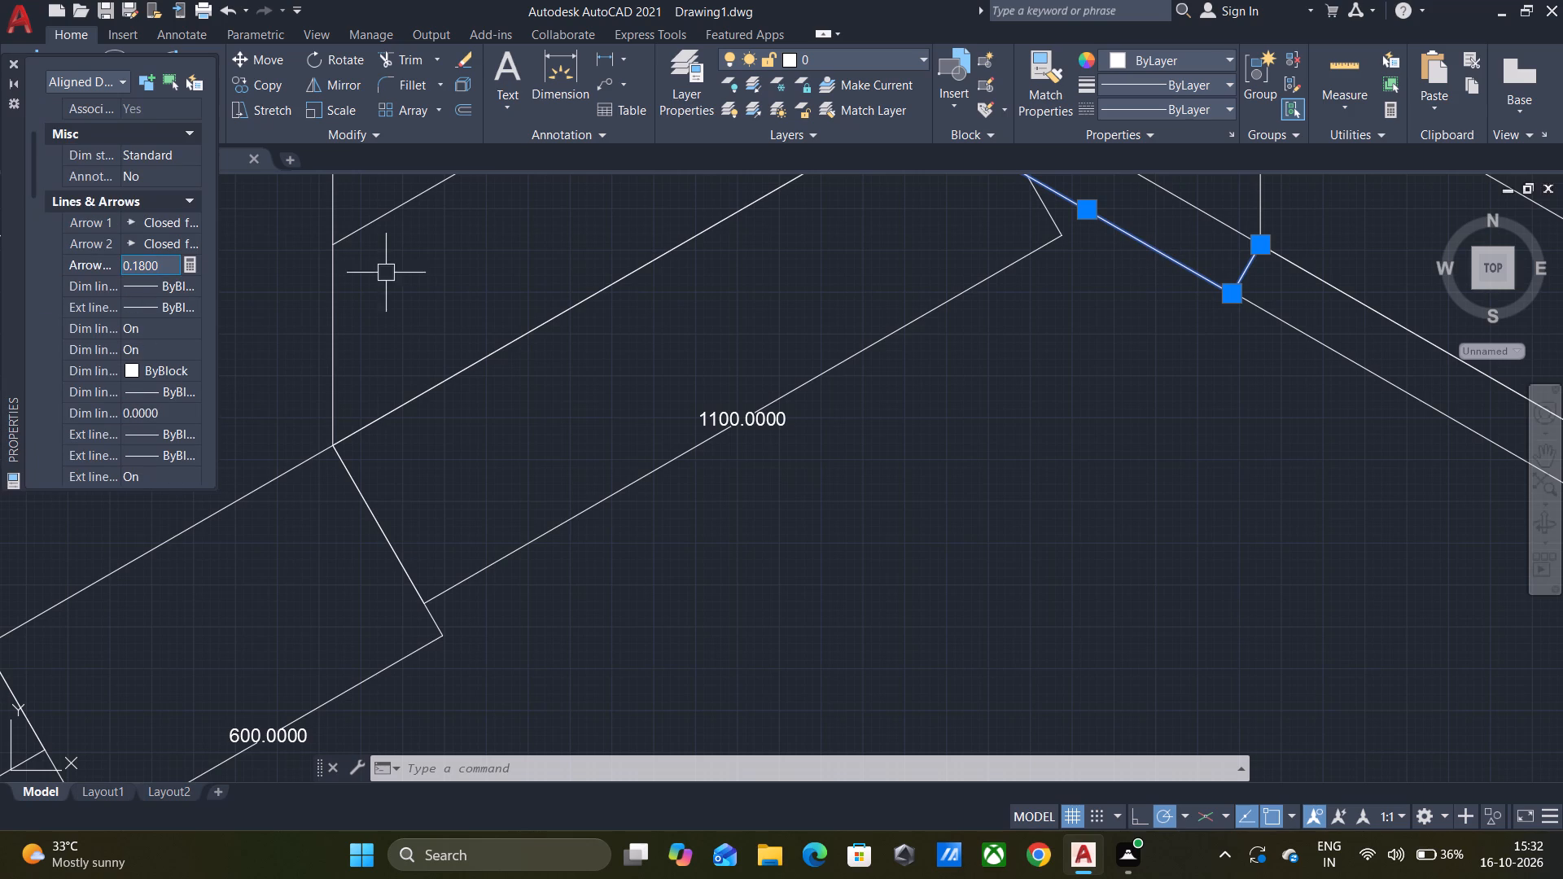
{"action": "scroll", "coordinate": [144, 335], "scroll_direction": "down", "scroll_amount": 3}
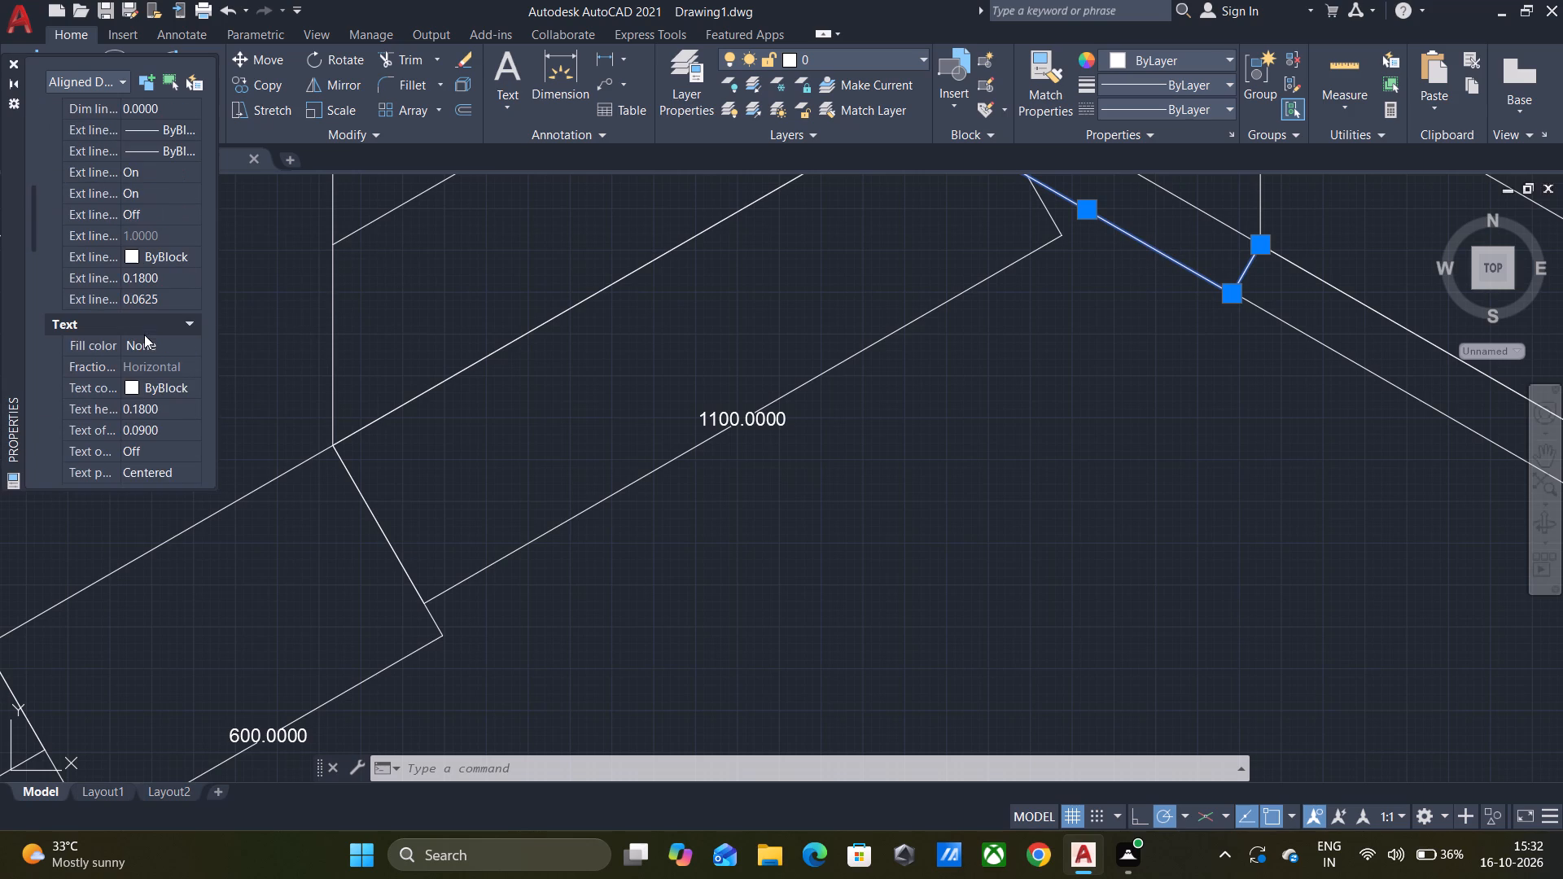
{"action": "left_click", "coordinate": [164, 409]}
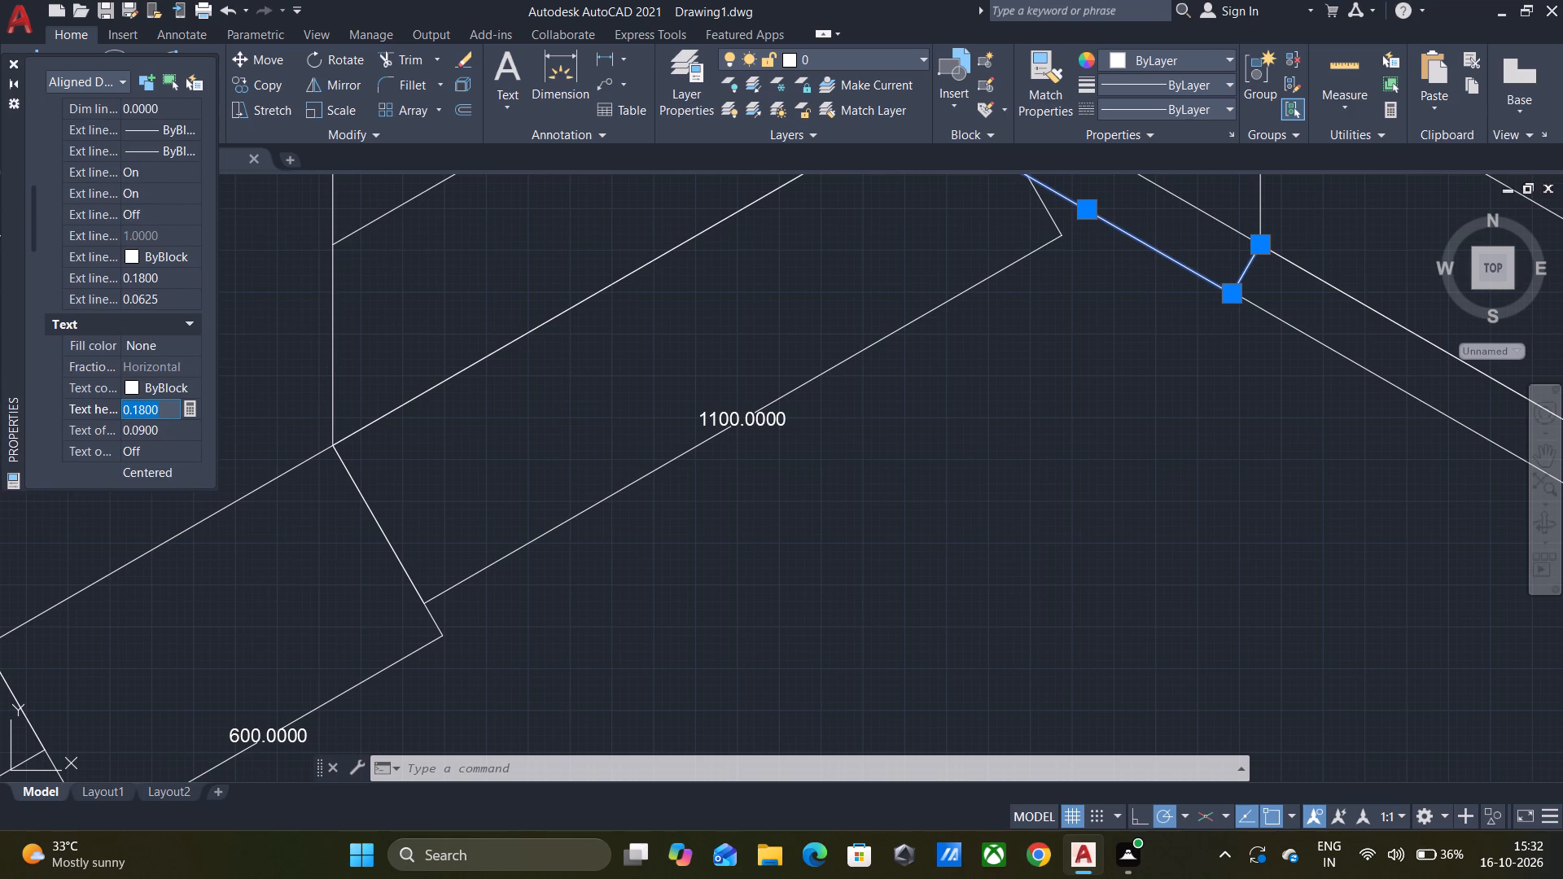
{"action": "key", "text": "BackSpace"}
{"action": "type", "text": "20"}
{"action": "key", "text": "Return"}
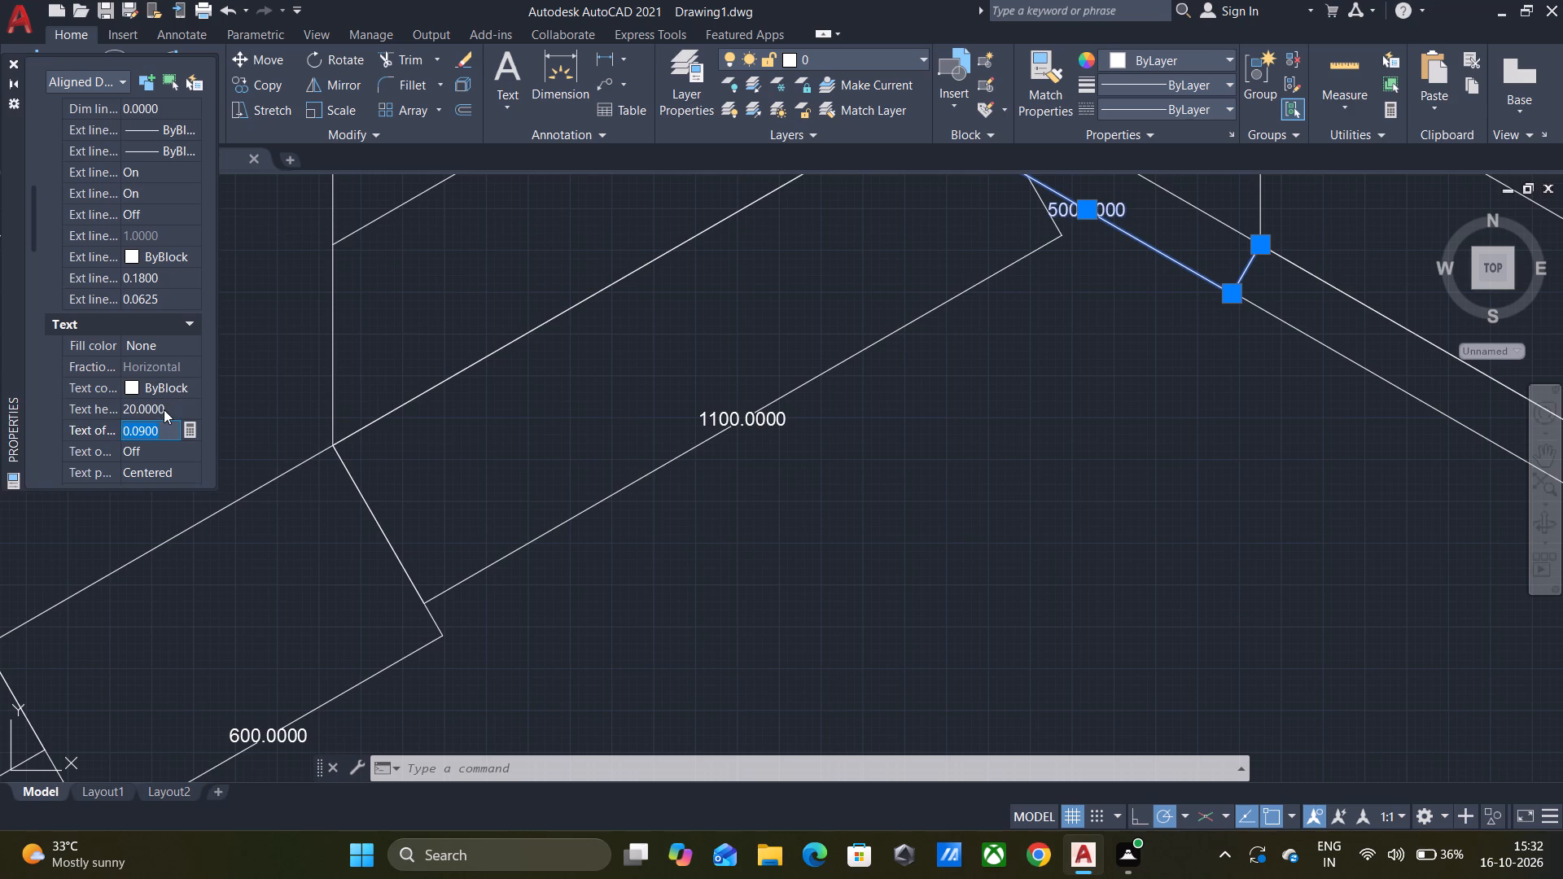
{"action": "key", "text": "Escape"}
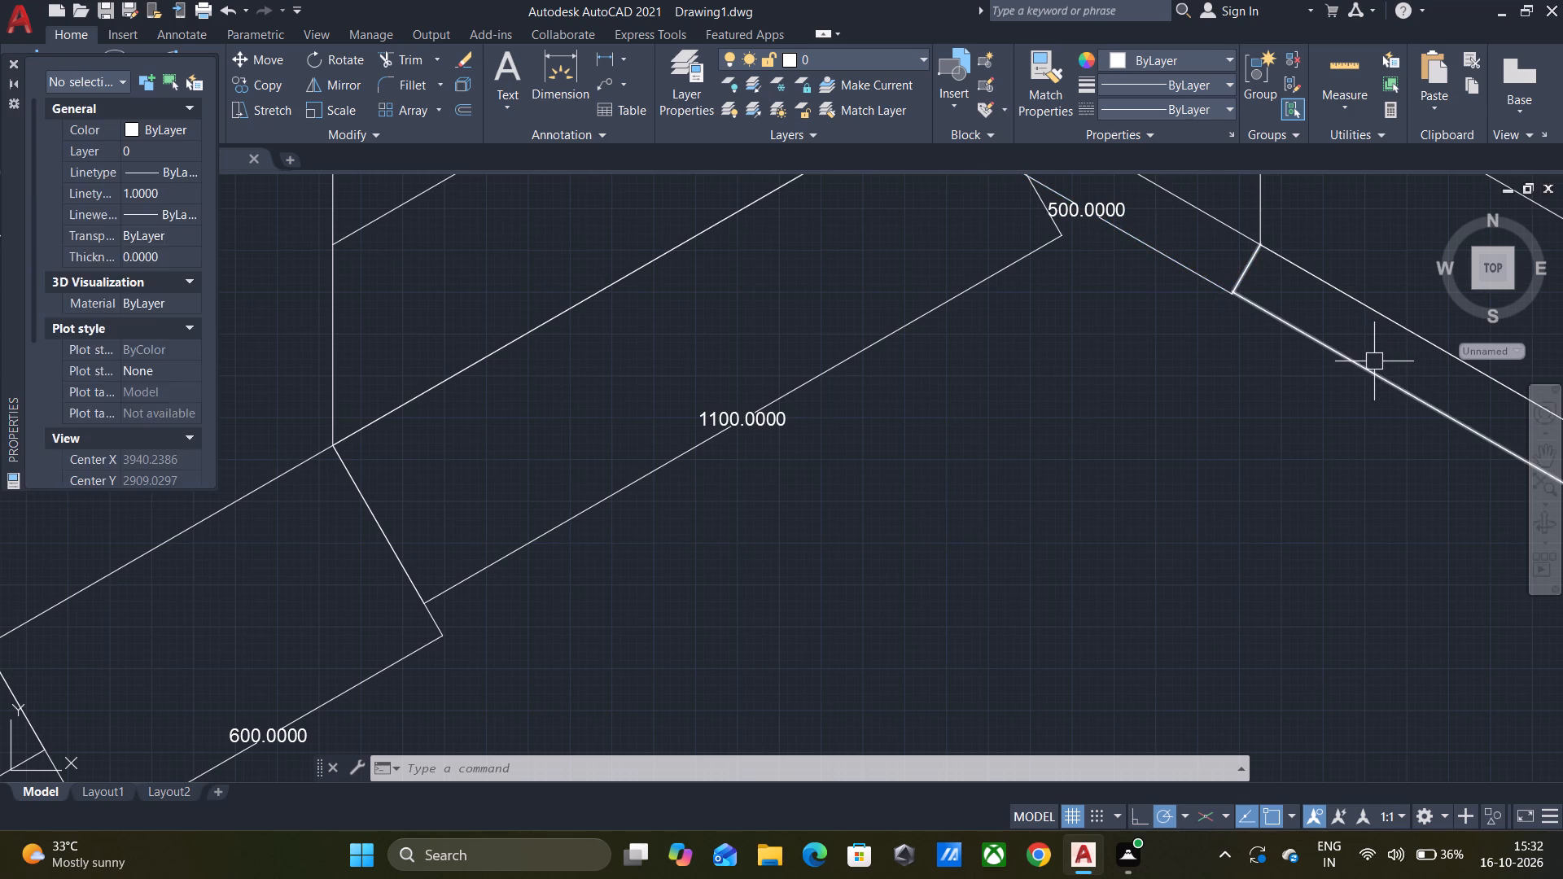
Set the text height to 20 for the middle base cabinet's width dimension on the run without the hob.
{"action": "left_click", "coordinate": [1371, 371]}
{"action": "scroll", "coordinate": [116, 330], "scroll_direction": "down", "scroll_amount": 3}
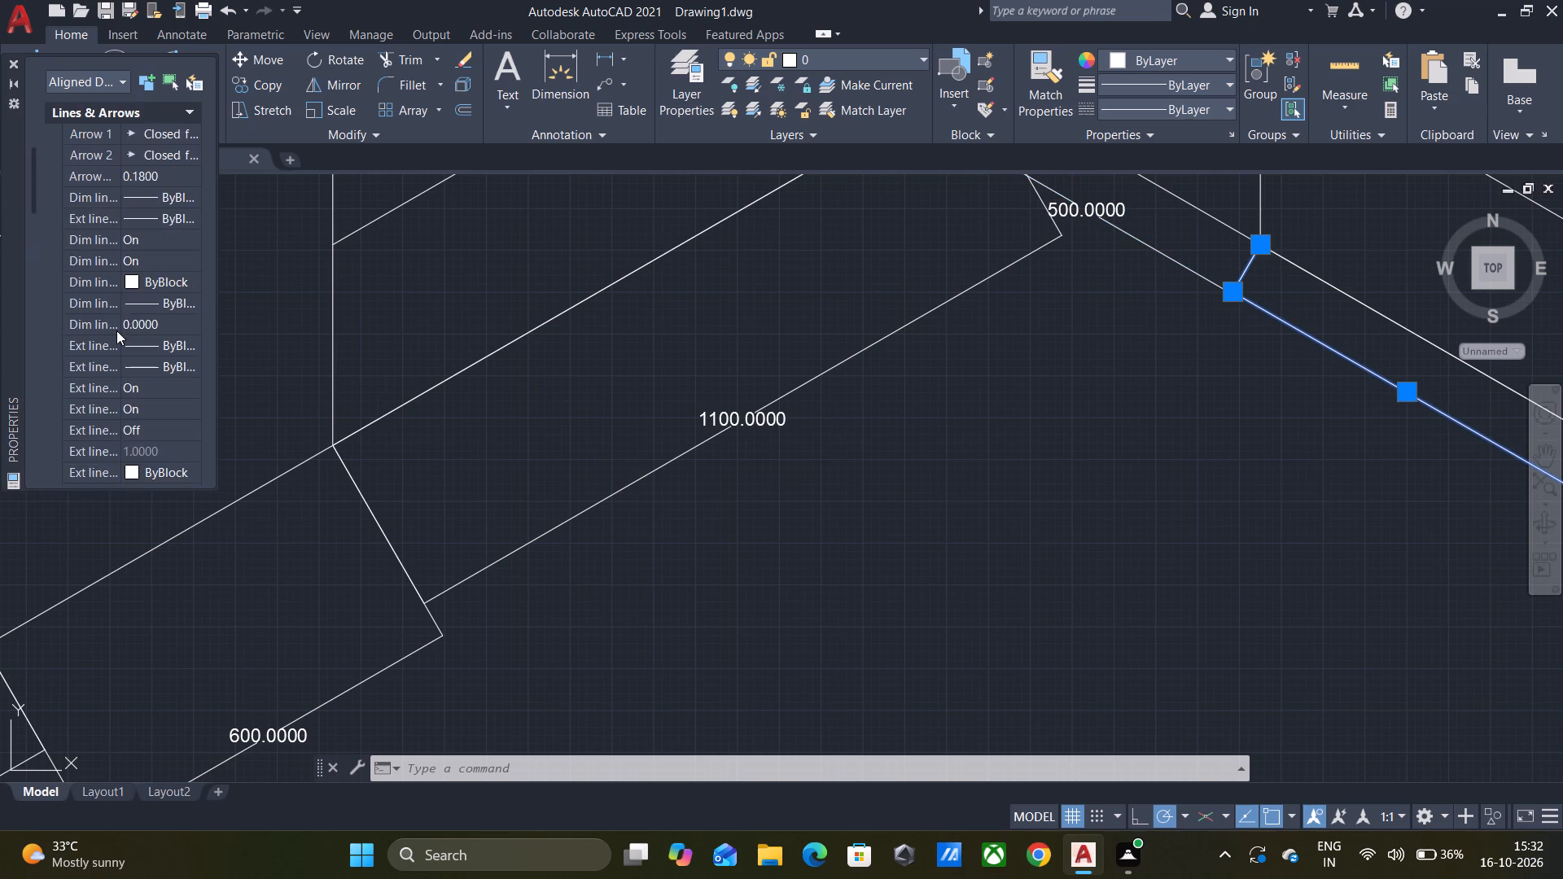
{"action": "scroll", "coordinate": [116, 330], "scroll_direction": "down", "scroll_amount": 3}
{"action": "left_click", "coordinate": [168, 321]}
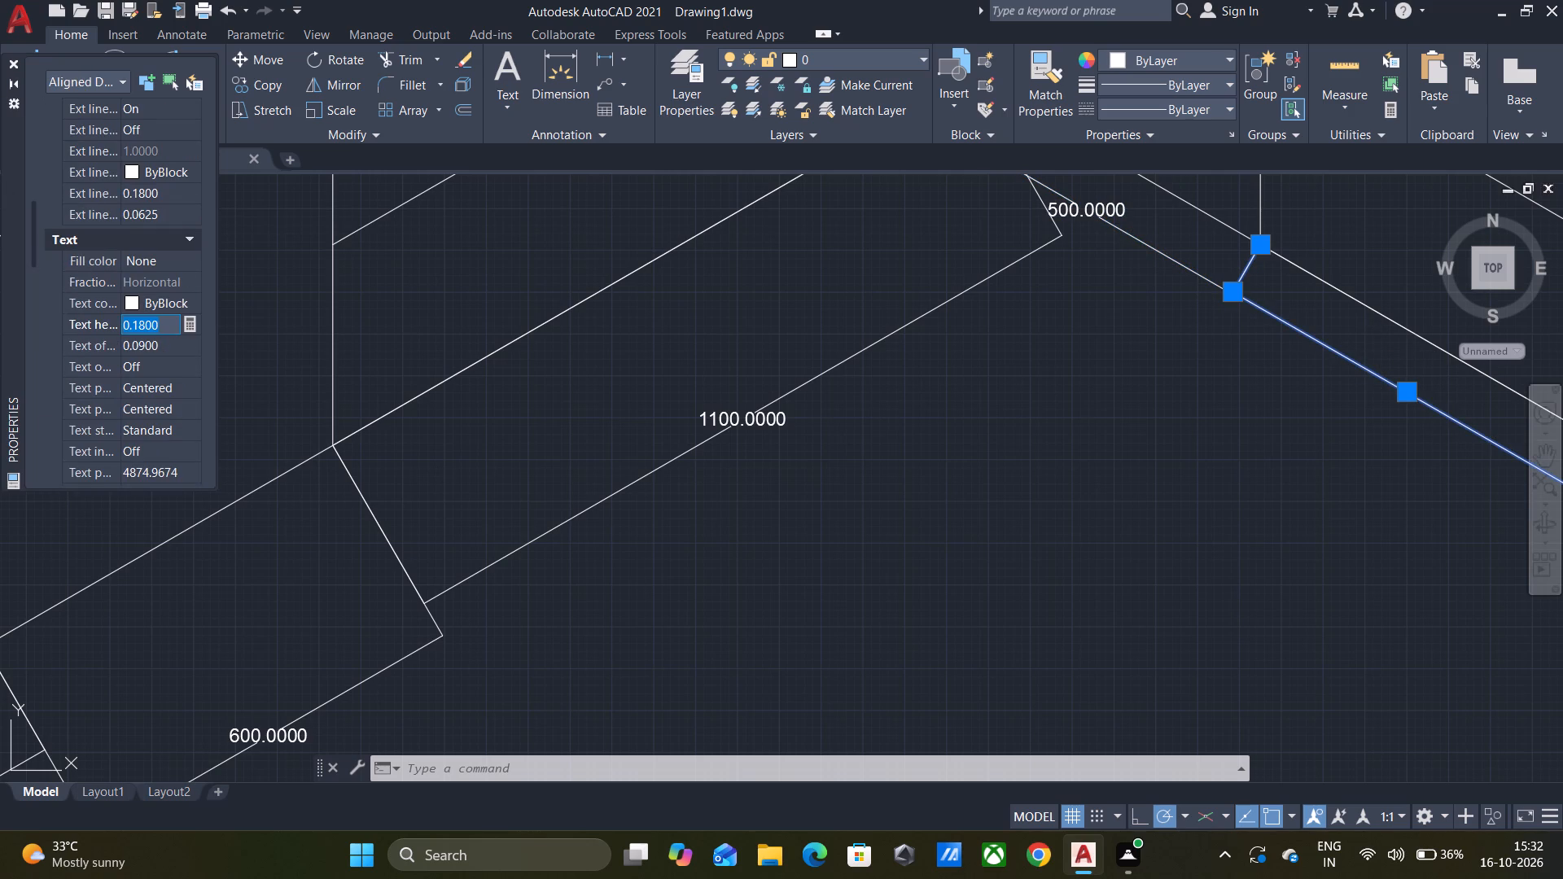
{"action": "key", "text": "BackSpace"}
{"action": "type", "text": "20"}
{"action": "key", "text": "Return"}
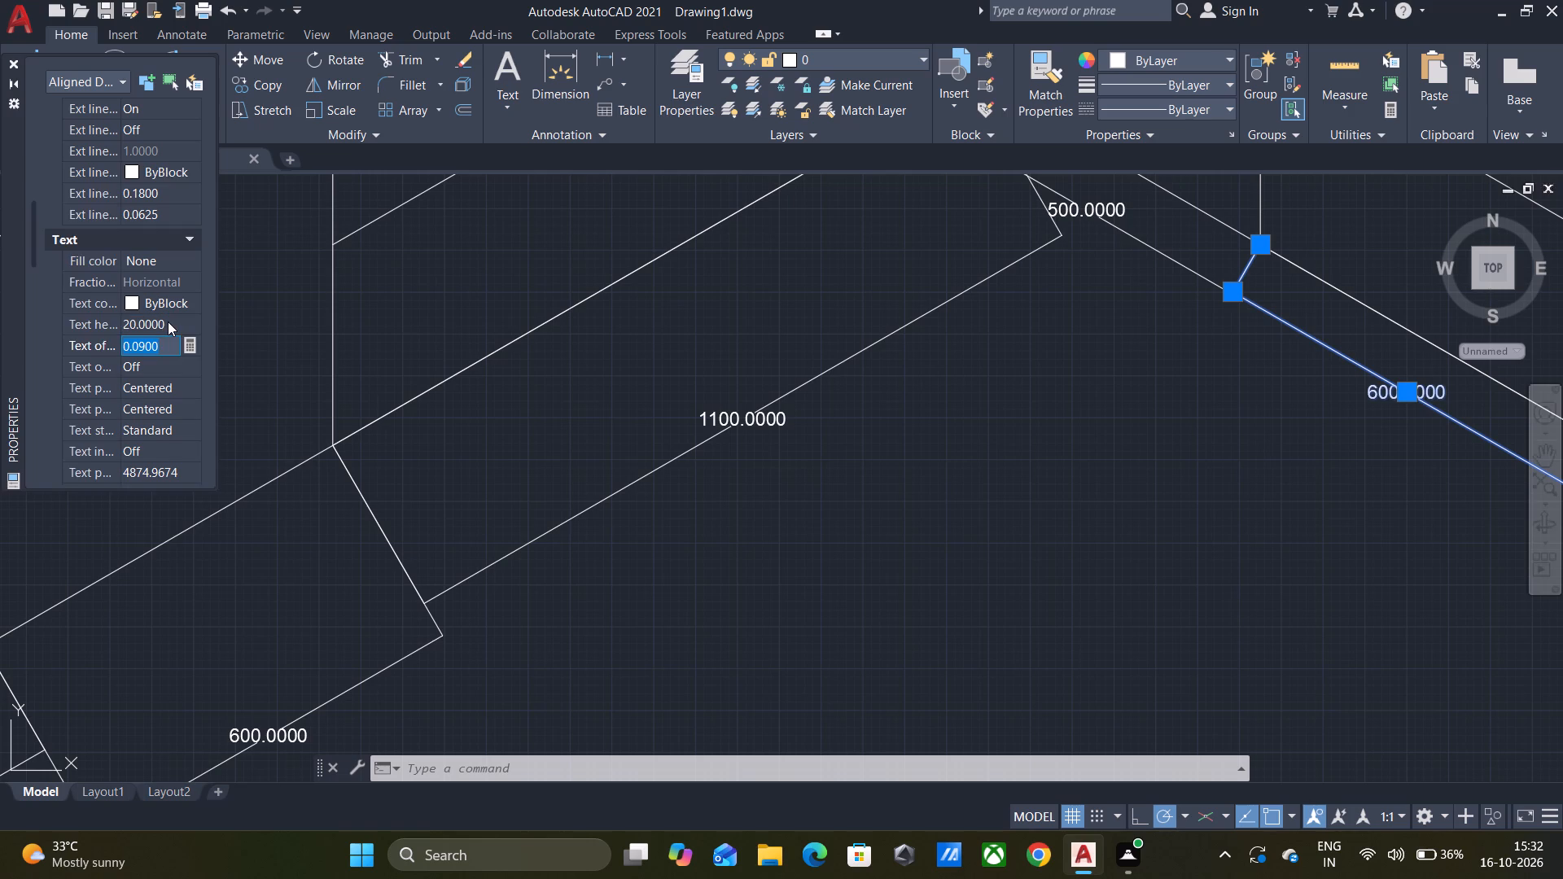
Set the text height to 20 for the end base cabinet's width dimension on the run without the hob, and clear the selection.
{"action": "key", "text": "Escape"}
{"action": "scroll", "coordinate": [1136, 481], "scroll_direction": "down", "scroll_amount": 3}
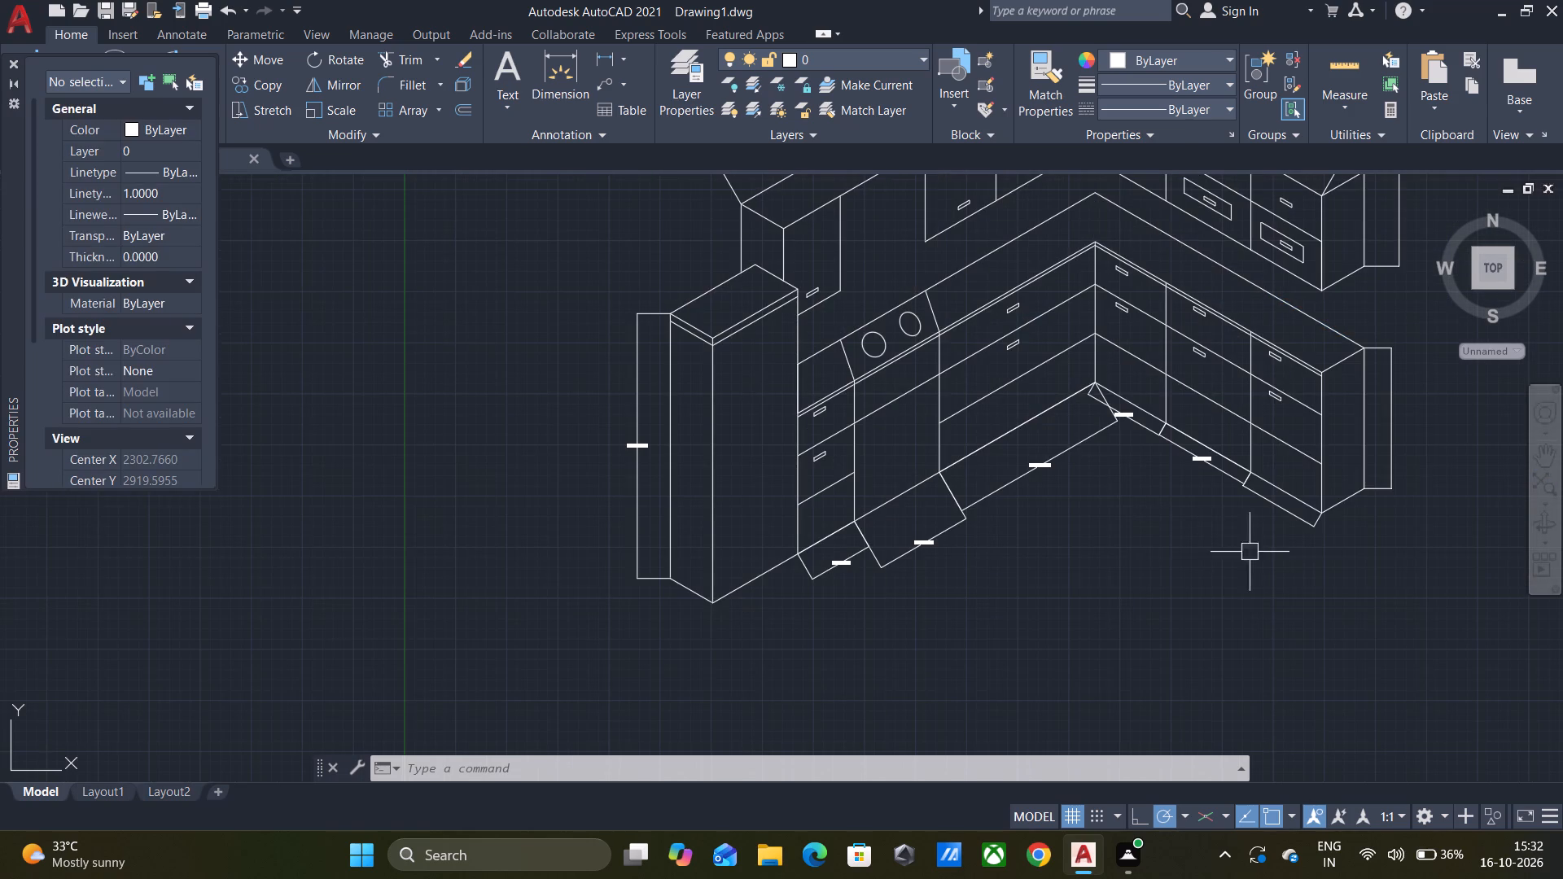
{"action": "left_click", "coordinate": [1288, 514]}
{"action": "scroll", "coordinate": [120, 339], "scroll_direction": "down", "scroll_amount": 2}
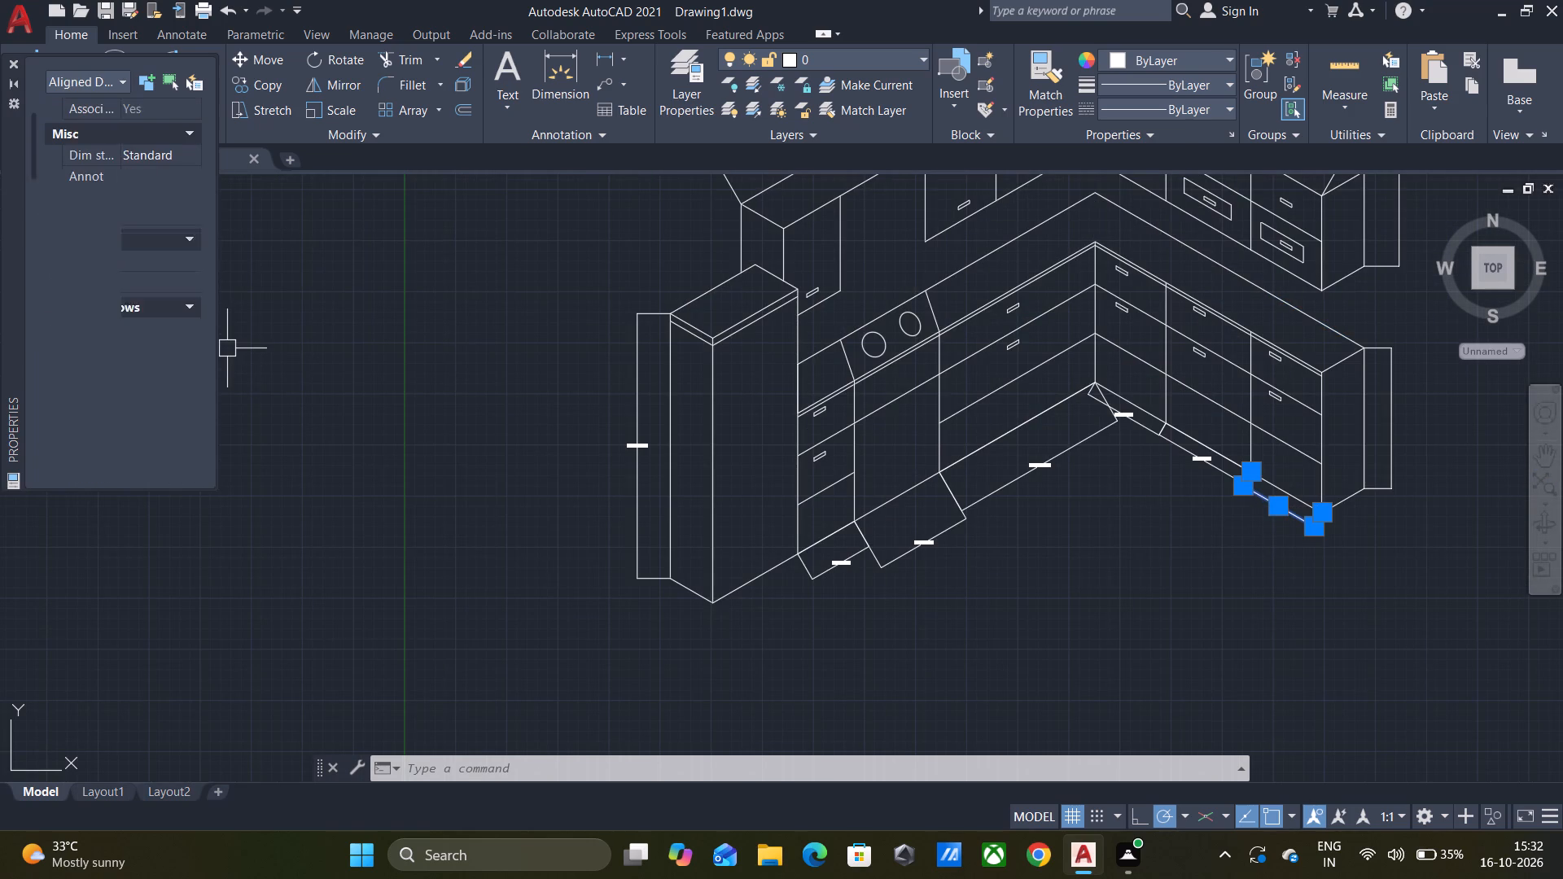
{"action": "scroll", "coordinate": [120, 339], "scroll_direction": "down", "scroll_amount": 4}
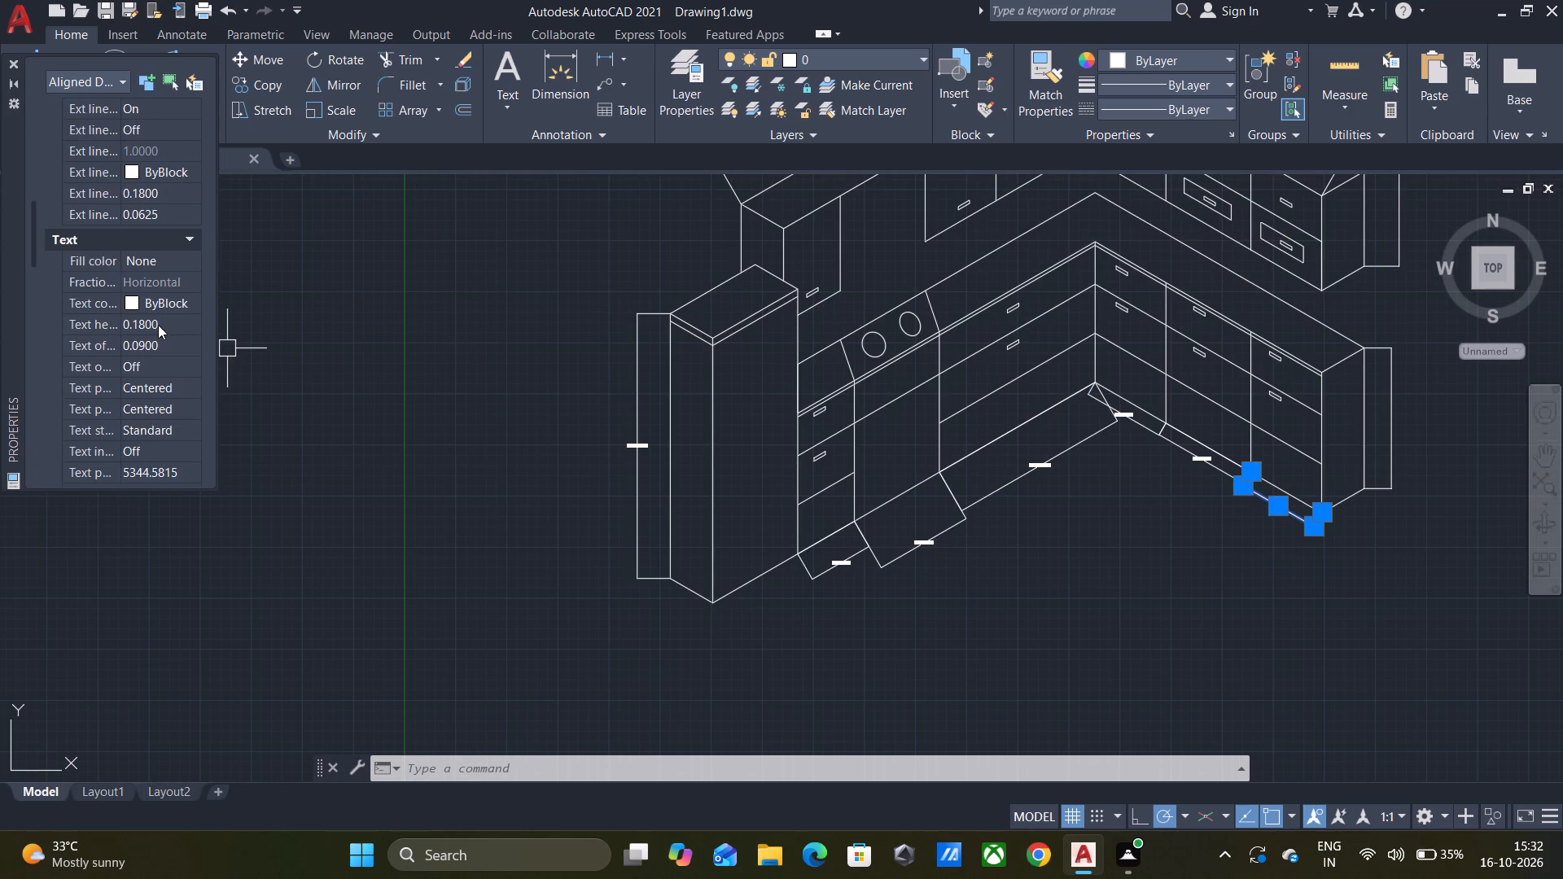
{"action": "left_click", "coordinate": [160, 322]}
{"action": "key", "text": "BackSpace"}
{"action": "type", "text": "20"}
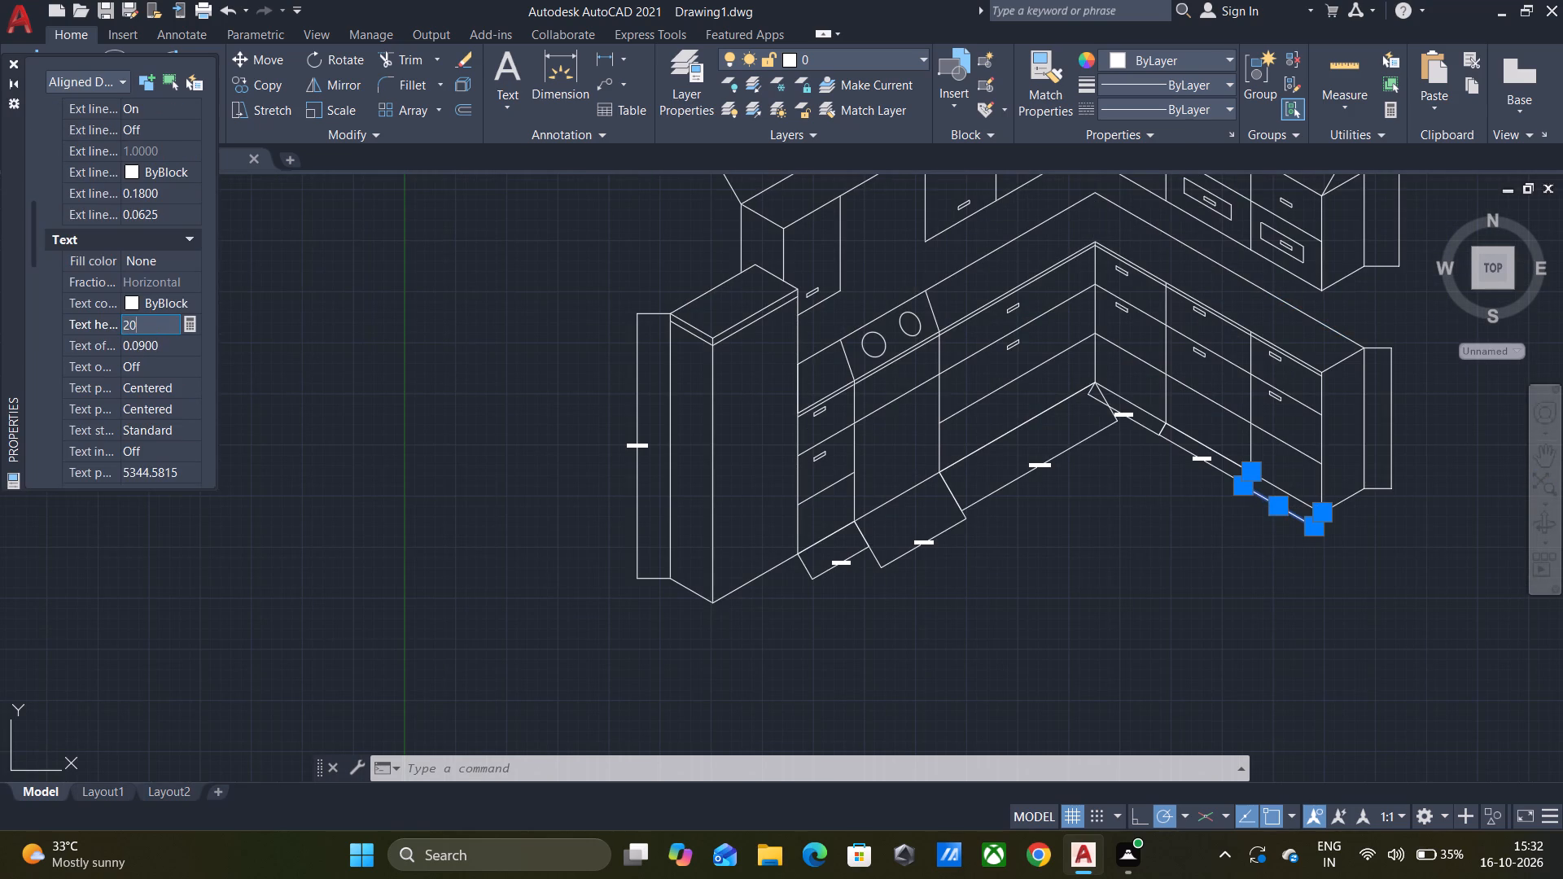
{"action": "key", "text": "Return"}
{"action": "key", "text": "Escape"}
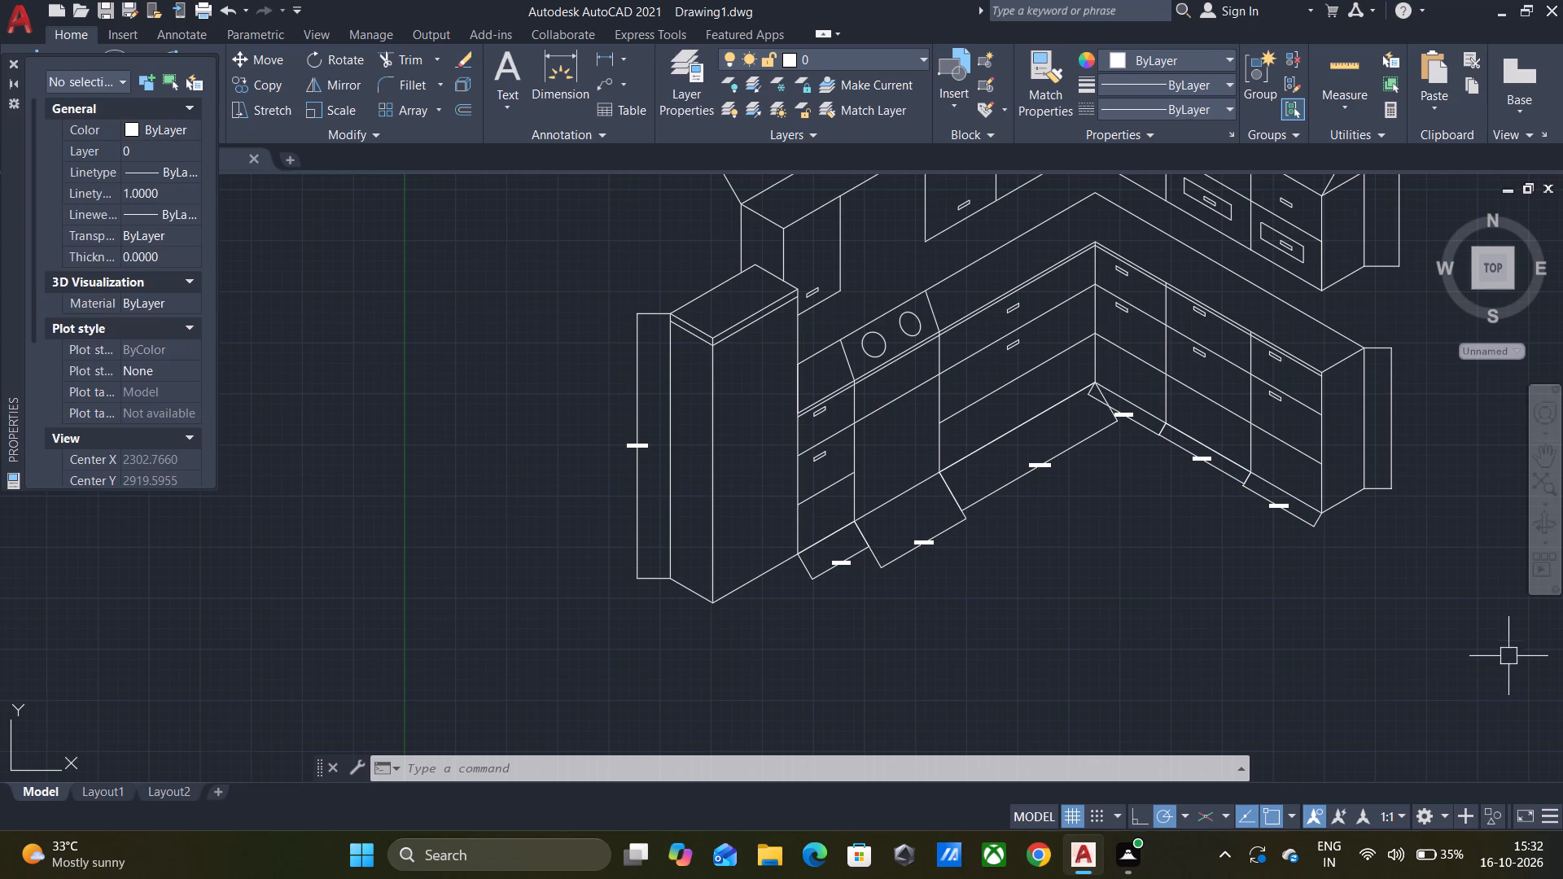
Set the text height to 20 for the vertical height dimension beside the end base cabinet, then clear the selection.
{"action": "left_click", "coordinate": [1394, 444]}
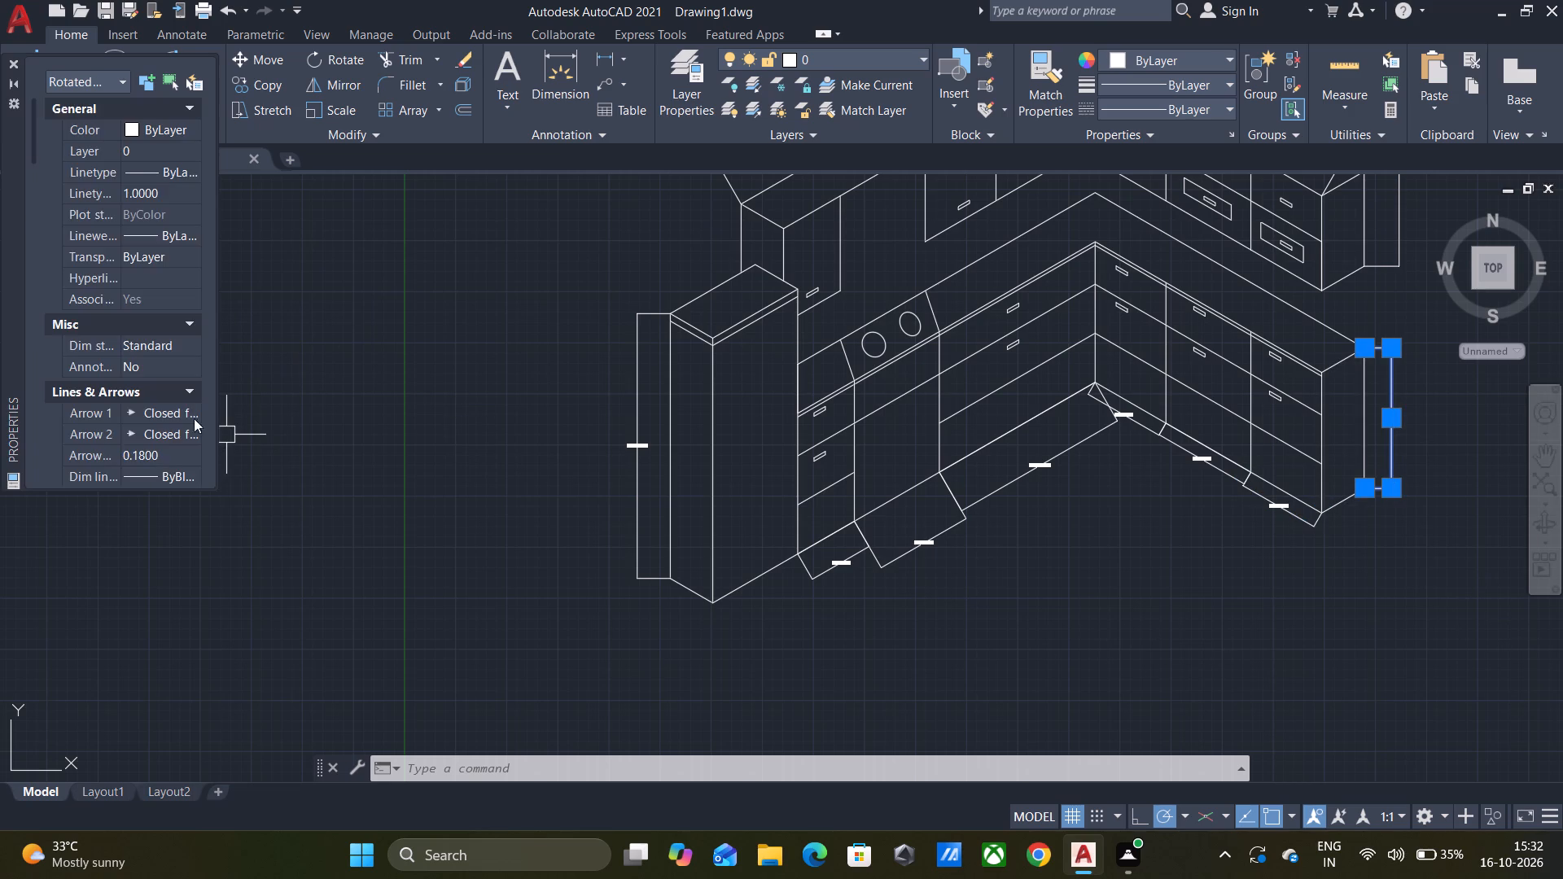
{"action": "scroll", "coordinate": [110, 402], "scroll_direction": "down", "scroll_amount": 7}
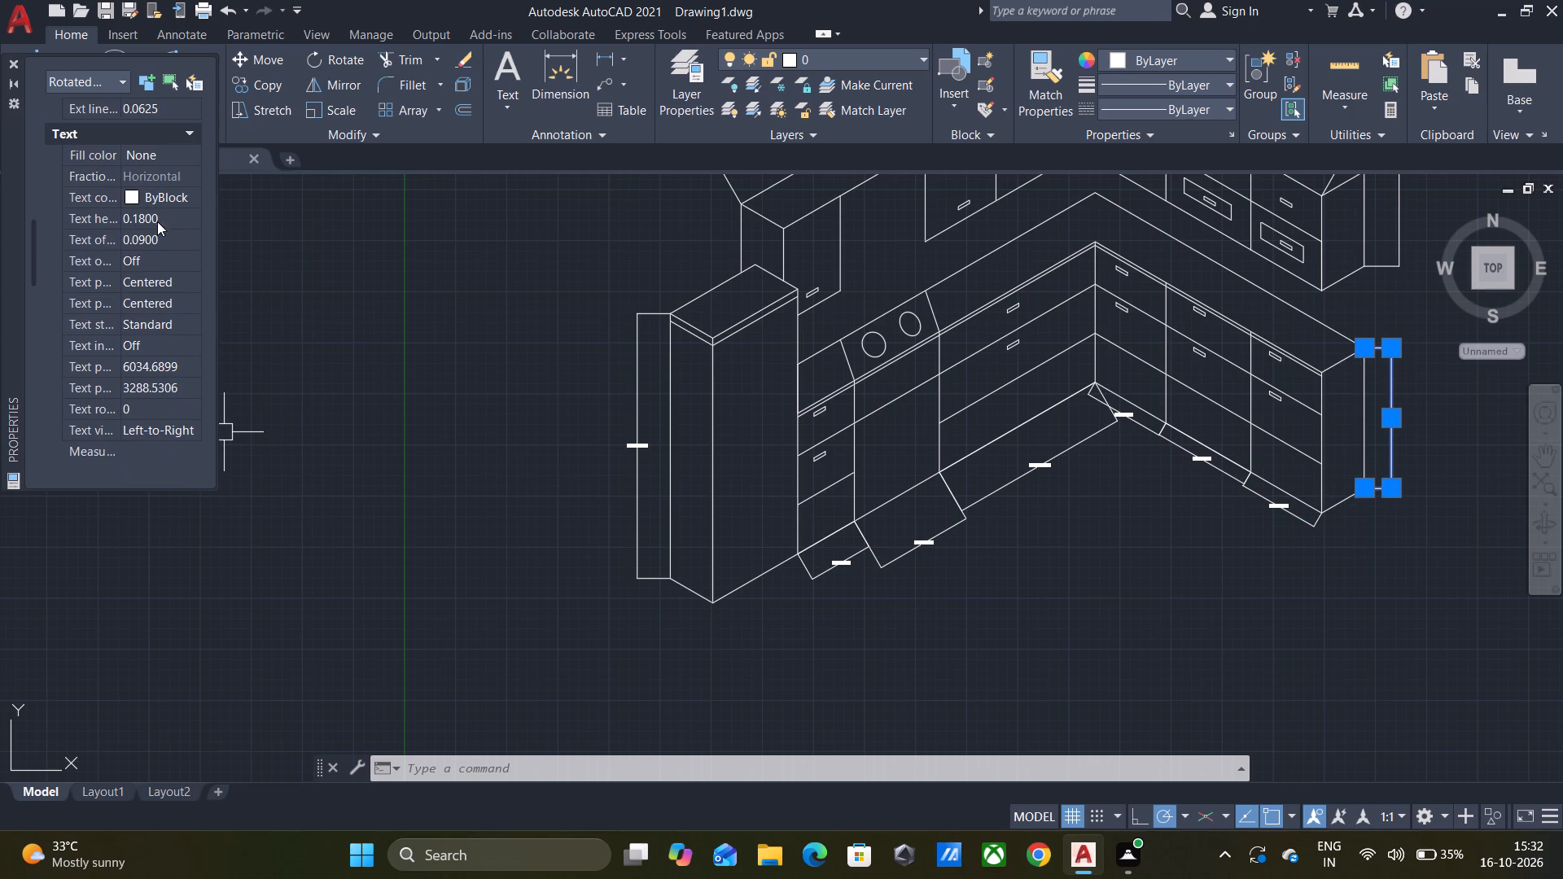
{"action": "left_click", "coordinate": [157, 219]}
{"action": "key", "text": "BackSpace"}
{"action": "type", "text": "20"}
{"action": "key", "text": "Return"}
{"action": "key", "text": "Escape"}
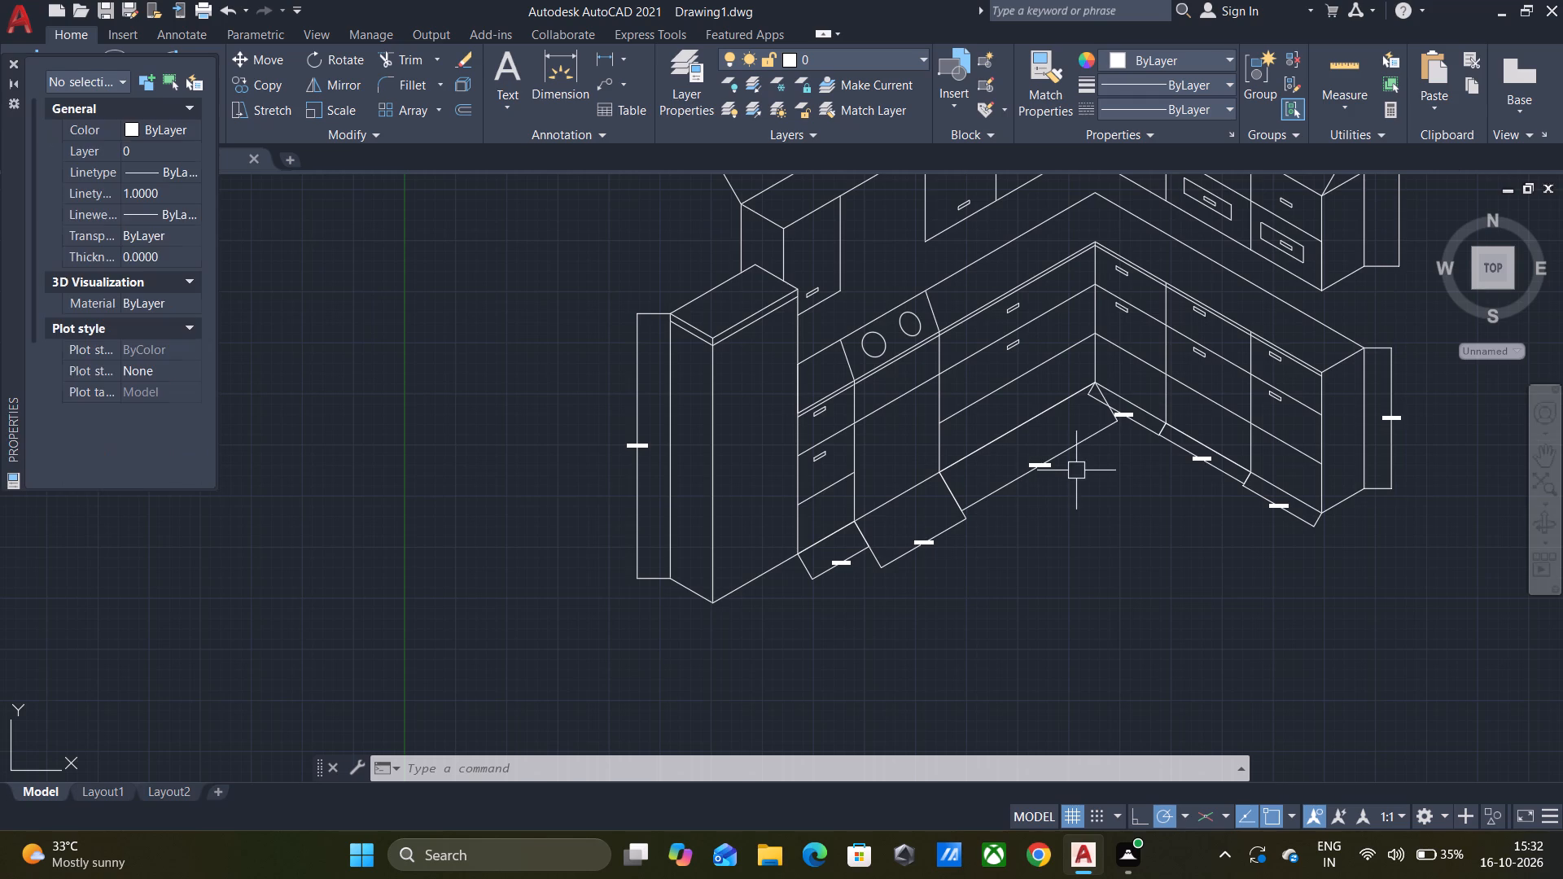
Set the text height to 20 for the vertical height dimension beside the end wall cabinet, then clear the selection.
{"action": "left_click", "coordinate": [1400, 208]}
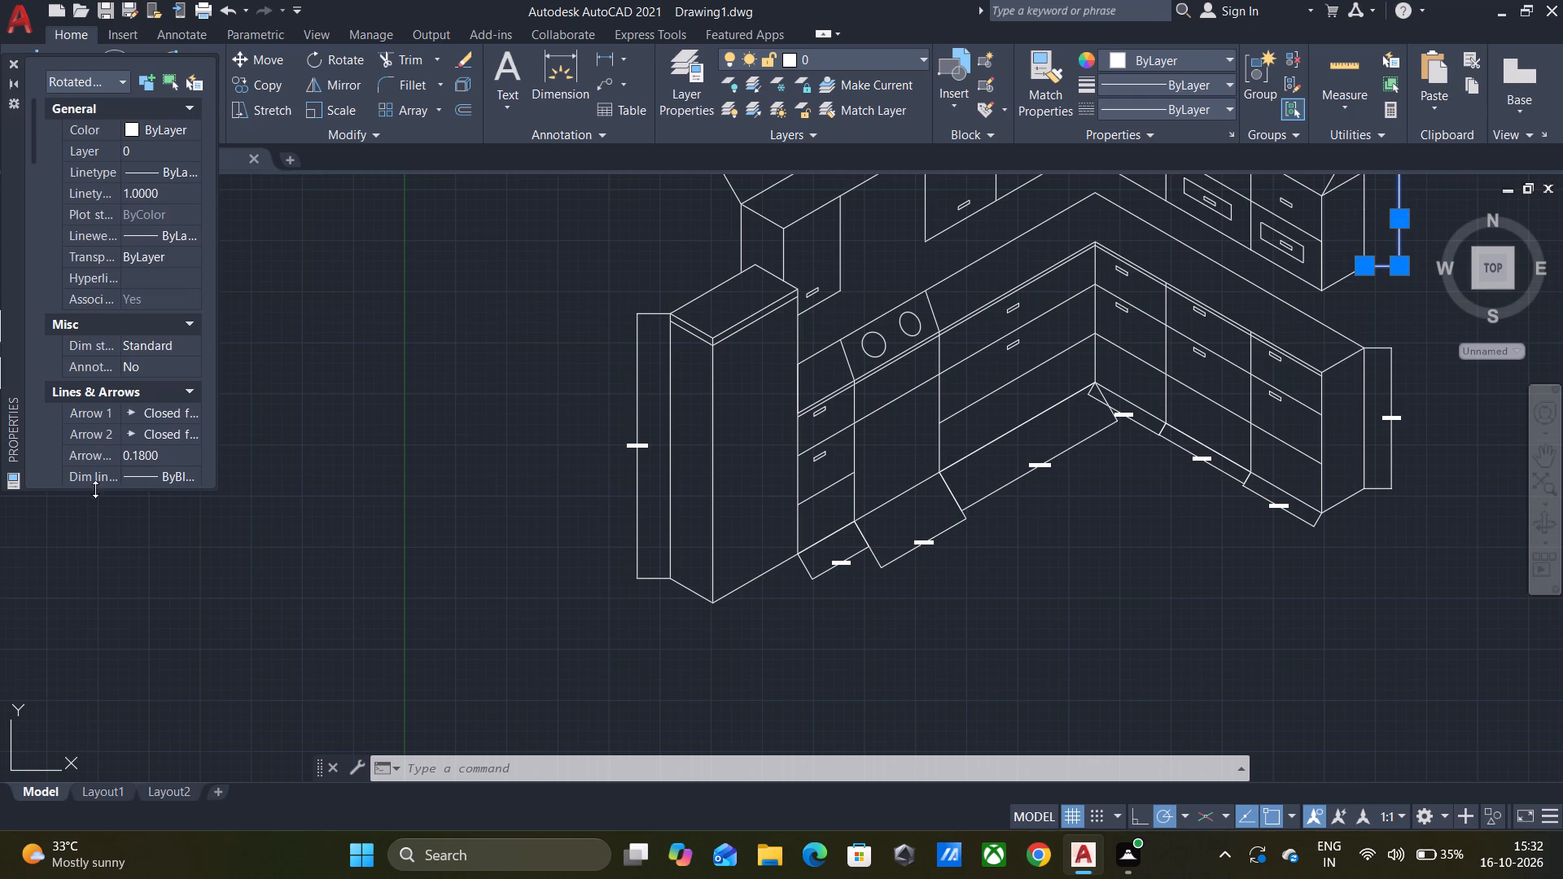
{"action": "scroll", "coordinate": [97, 376], "scroll_direction": "down", "scroll_amount": 5}
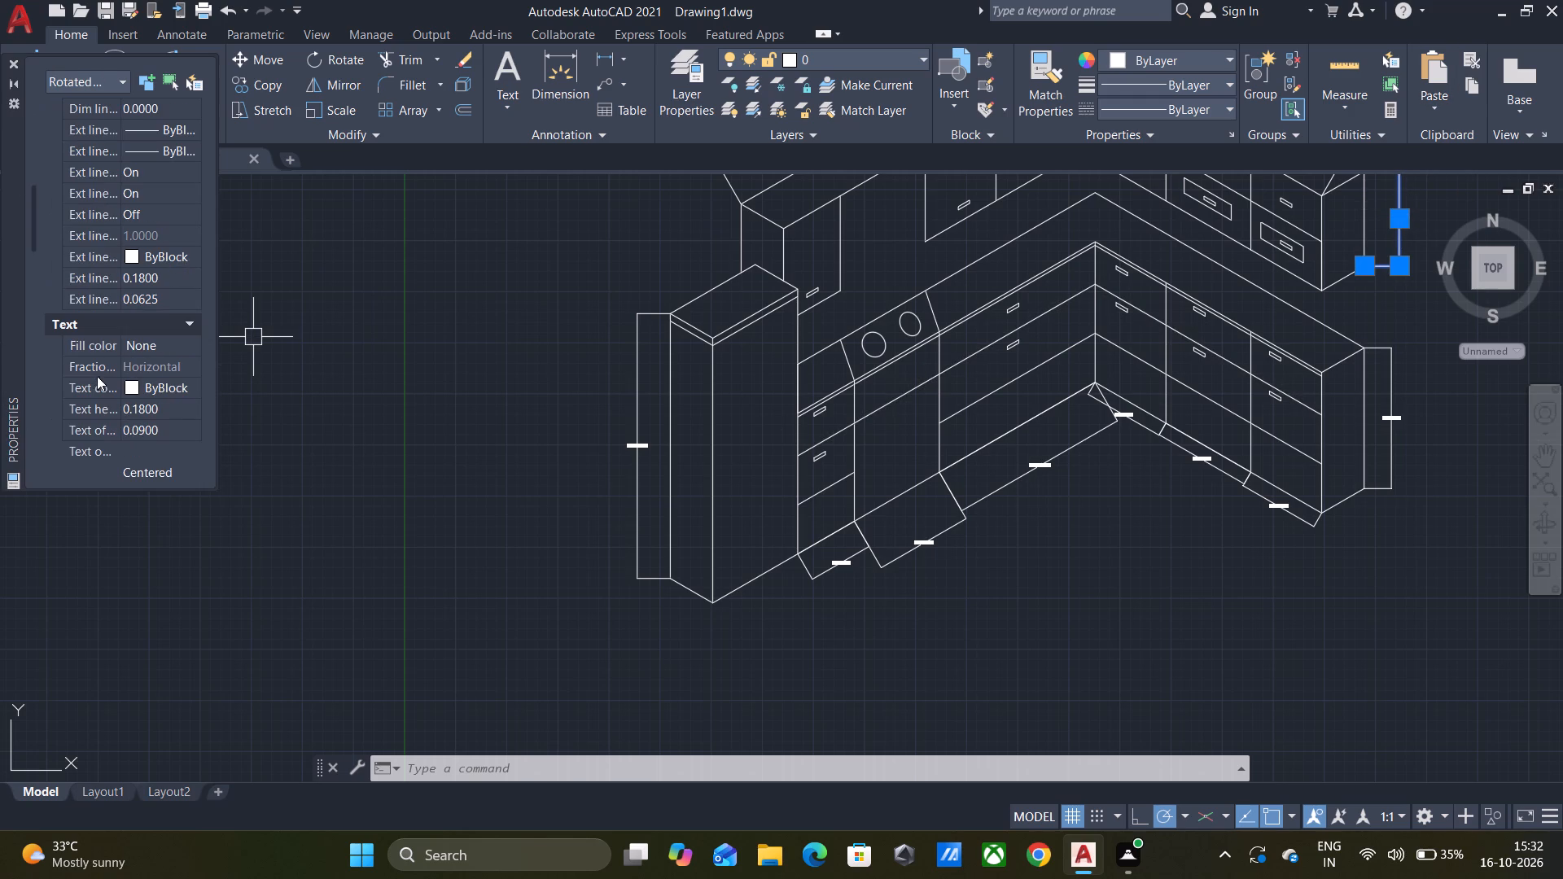
{"action": "left_click", "coordinate": [173, 407]}
{"action": "key", "text": "BackSpace"}
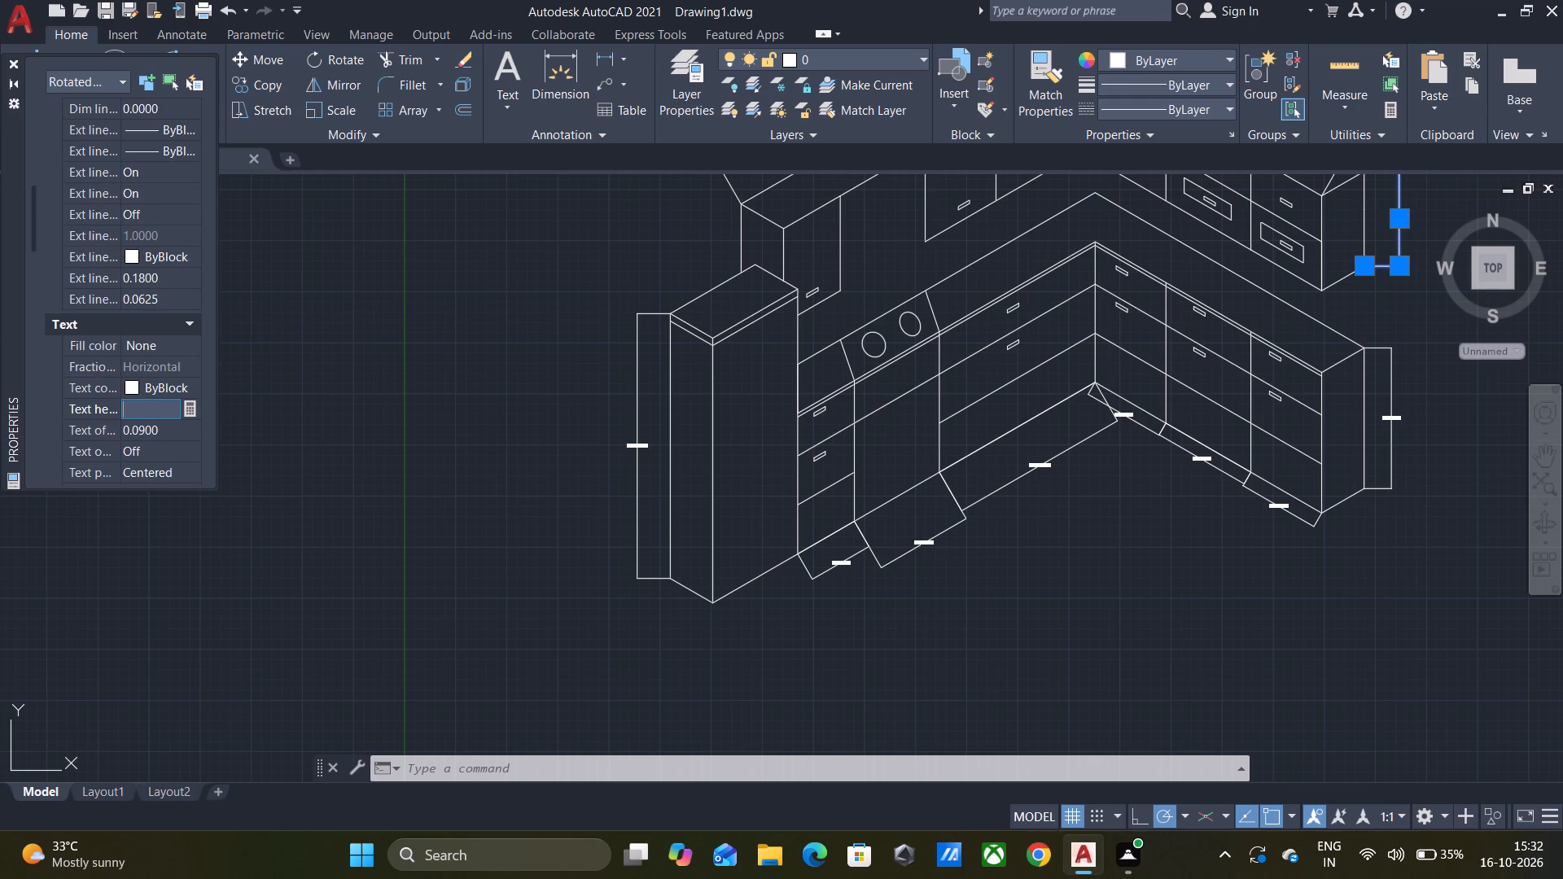
{"action": "type", "text": "20"}
{"action": "key", "text": "Return"}
{"action": "key", "text": "Escape"}
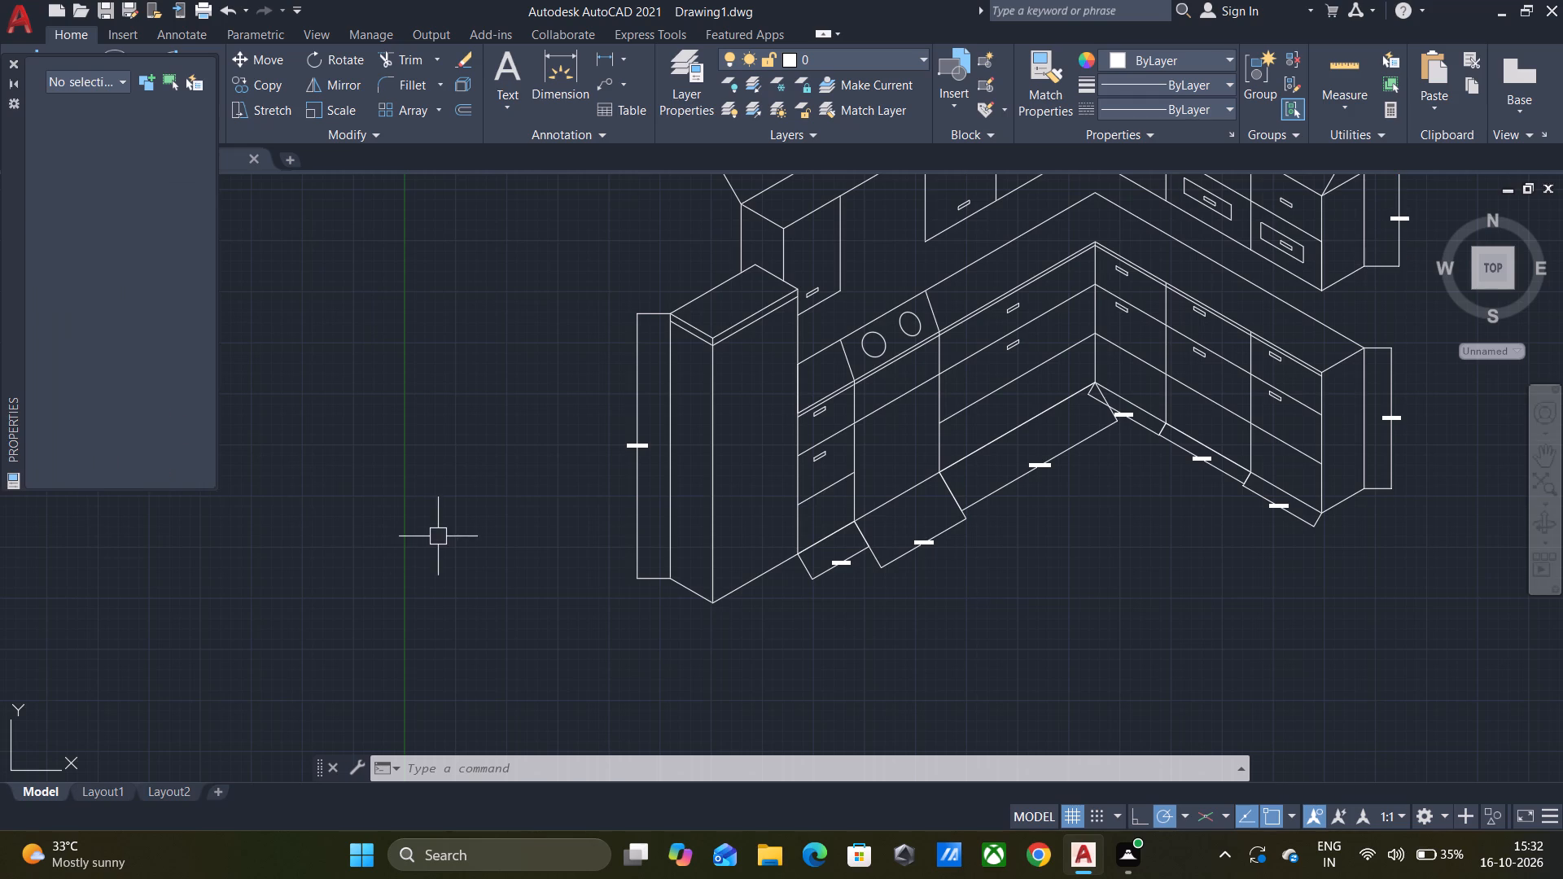
Set the text height to 20 for the long dimension above the wall cabinets on the hob side, and clear the selection.
{"action": "middle_click_drag", "start_coordinate": [475, 312], "coordinate": [396, 609]}
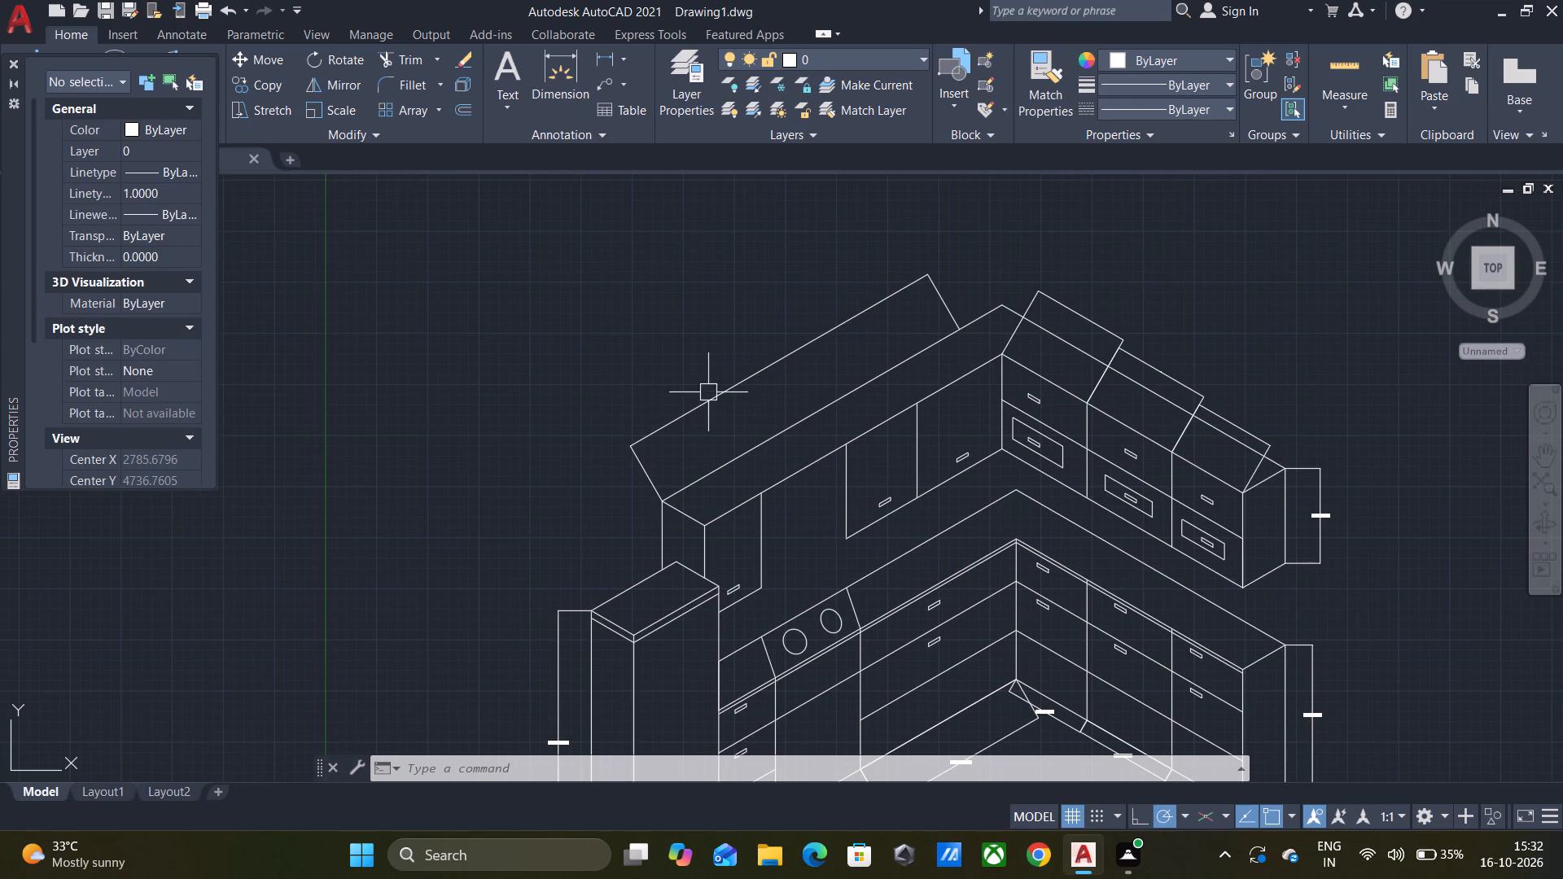
{"action": "left_click", "coordinate": [734, 393]}
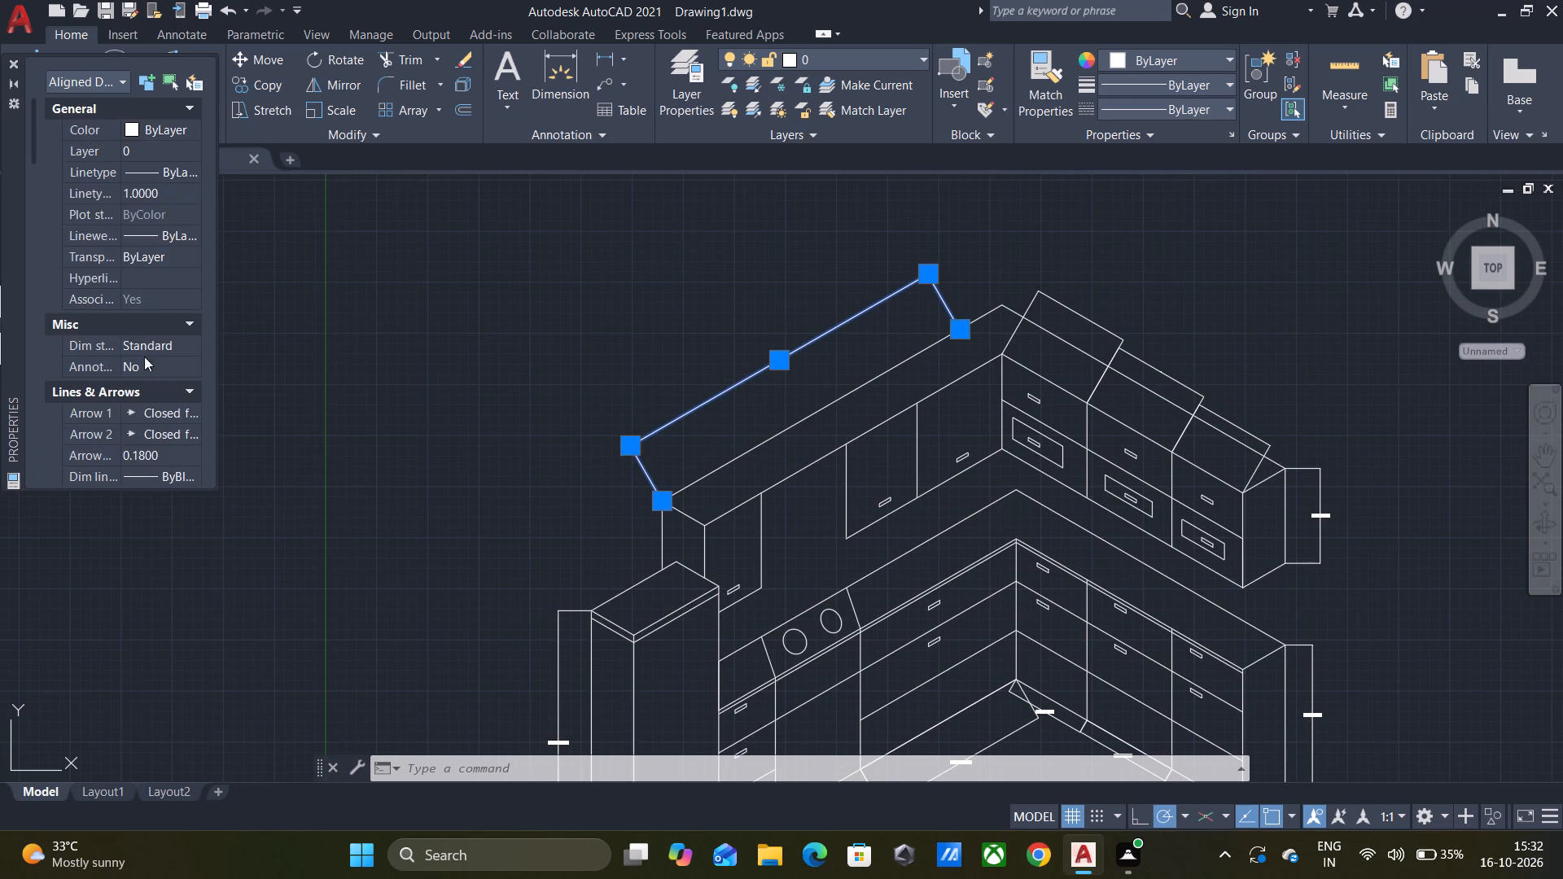
{"action": "scroll", "coordinate": [148, 378], "scroll_direction": "down", "scroll_amount": 6}
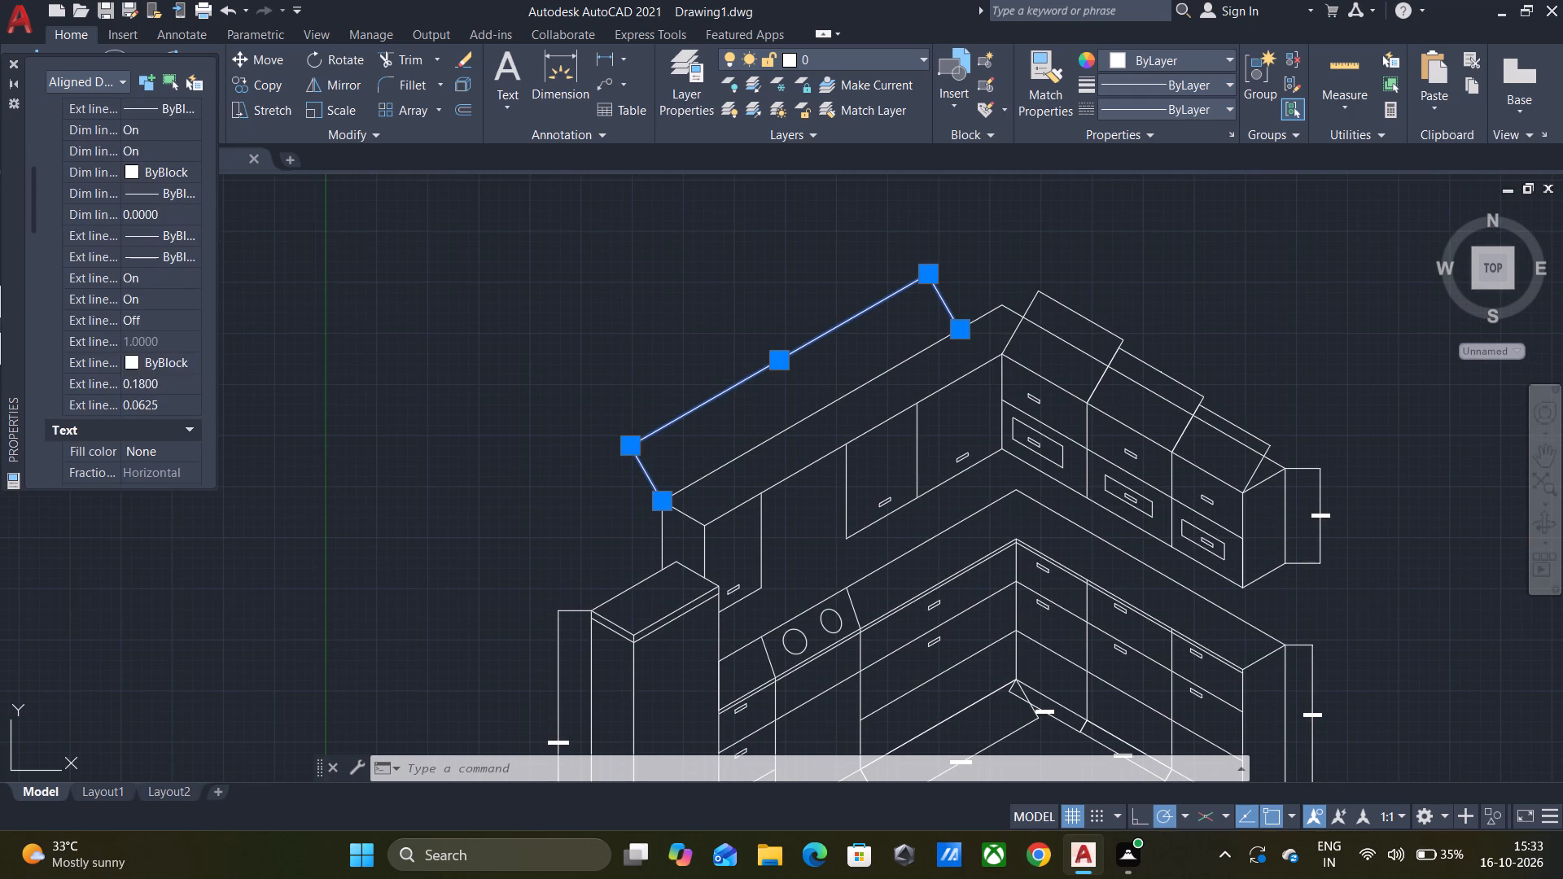
{"action": "scroll", "coordinate": [119, 411], "scroll_direction": "down", "scroll_amount": 2}
{"action": "left_click", "coordinate": [177, 316]}
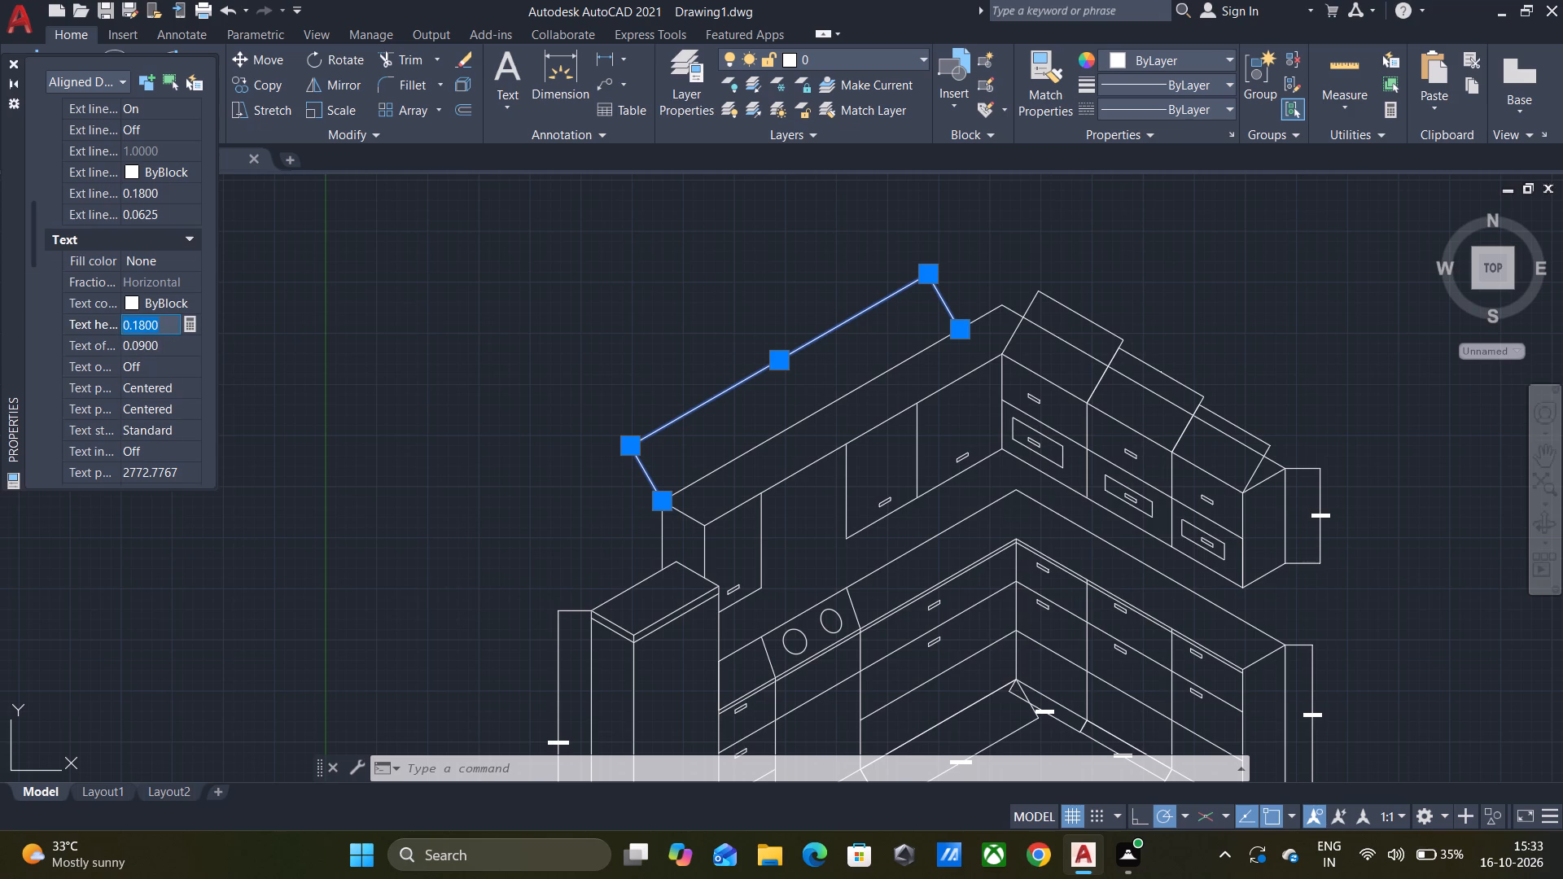
{"action": "key", "text": "BackSpace"}
{"action": "type", "text": "20"}
{"action": "key", "text": "Return"}
{"action": "key", "text": "Escape"}
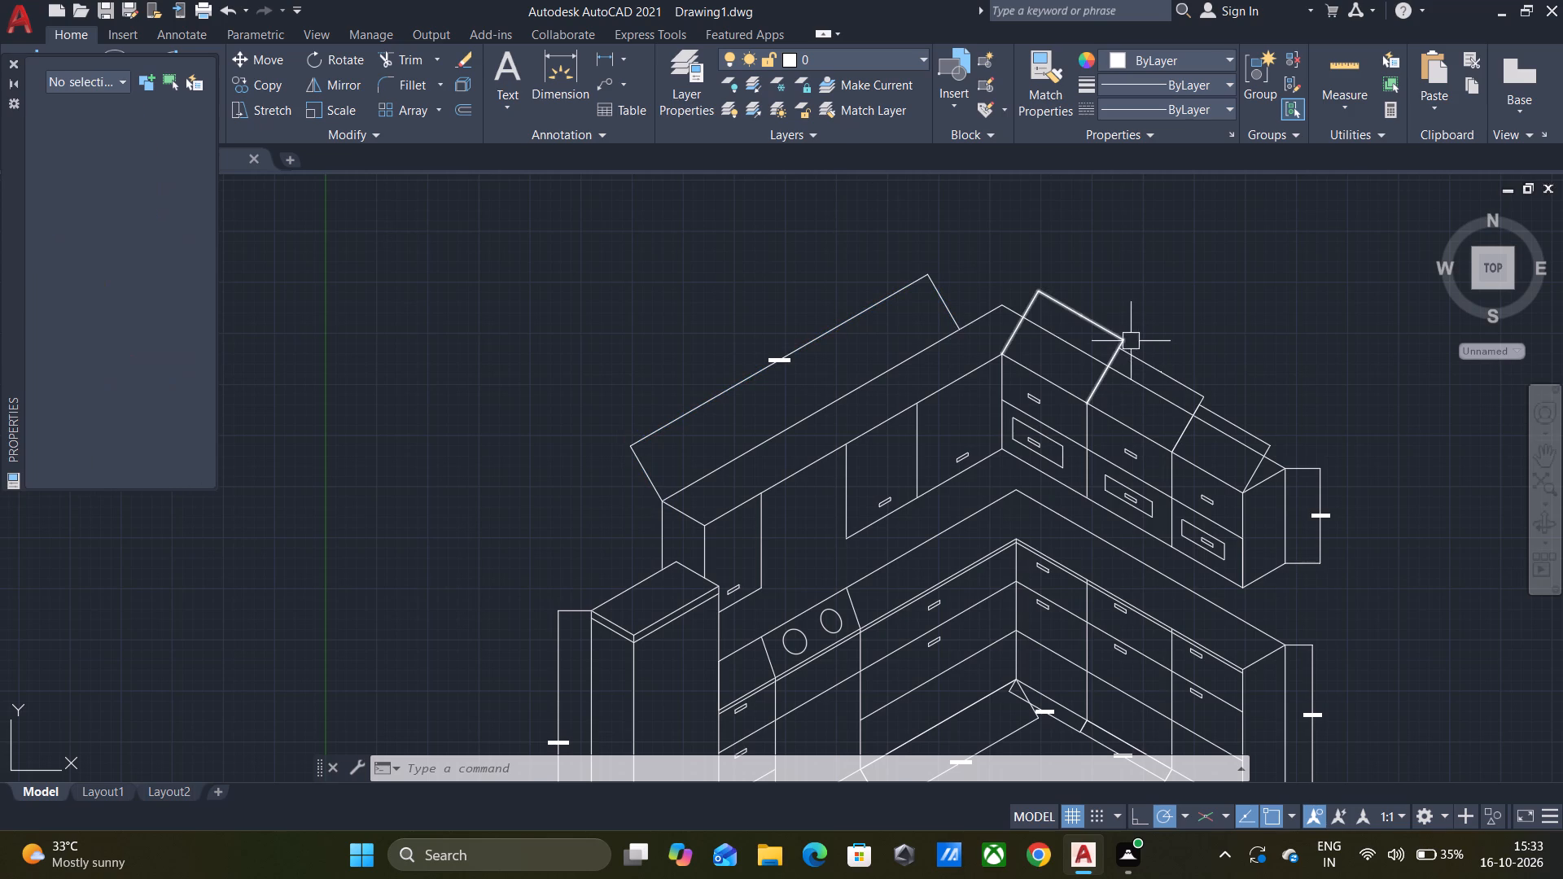
Set the text height to 20 for the first wall cabinet's width dimension past the inner corner, and clear the selection.
{"action": "left_click", "coordinate": [1054, 306]}
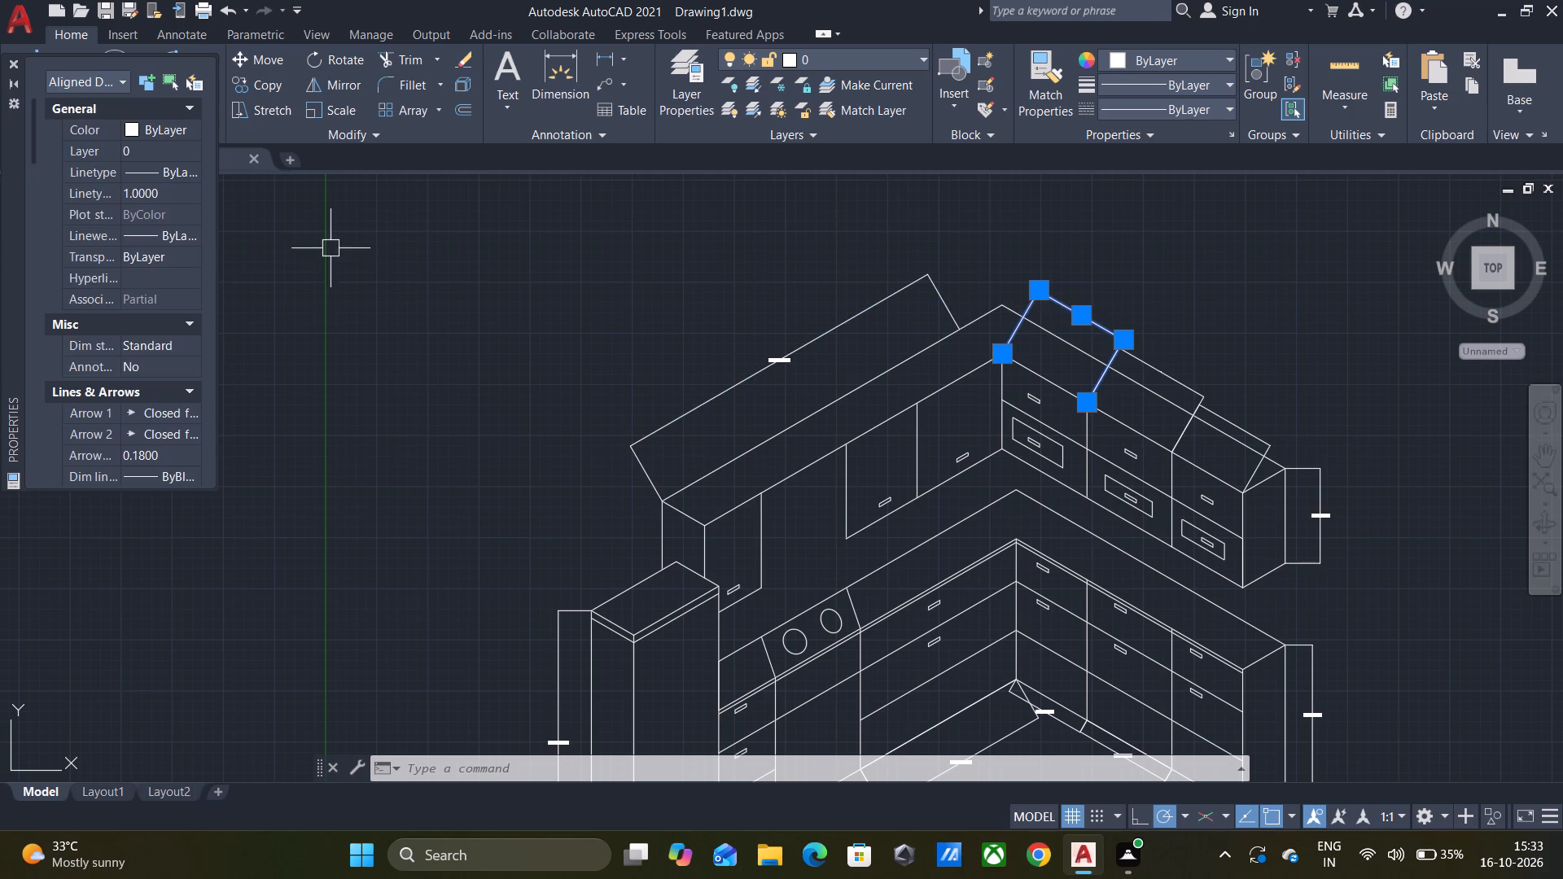
{"action": "scroll", "coordinate": [142, 356], "scroll_direction": "down", "scroll_amount": 1}
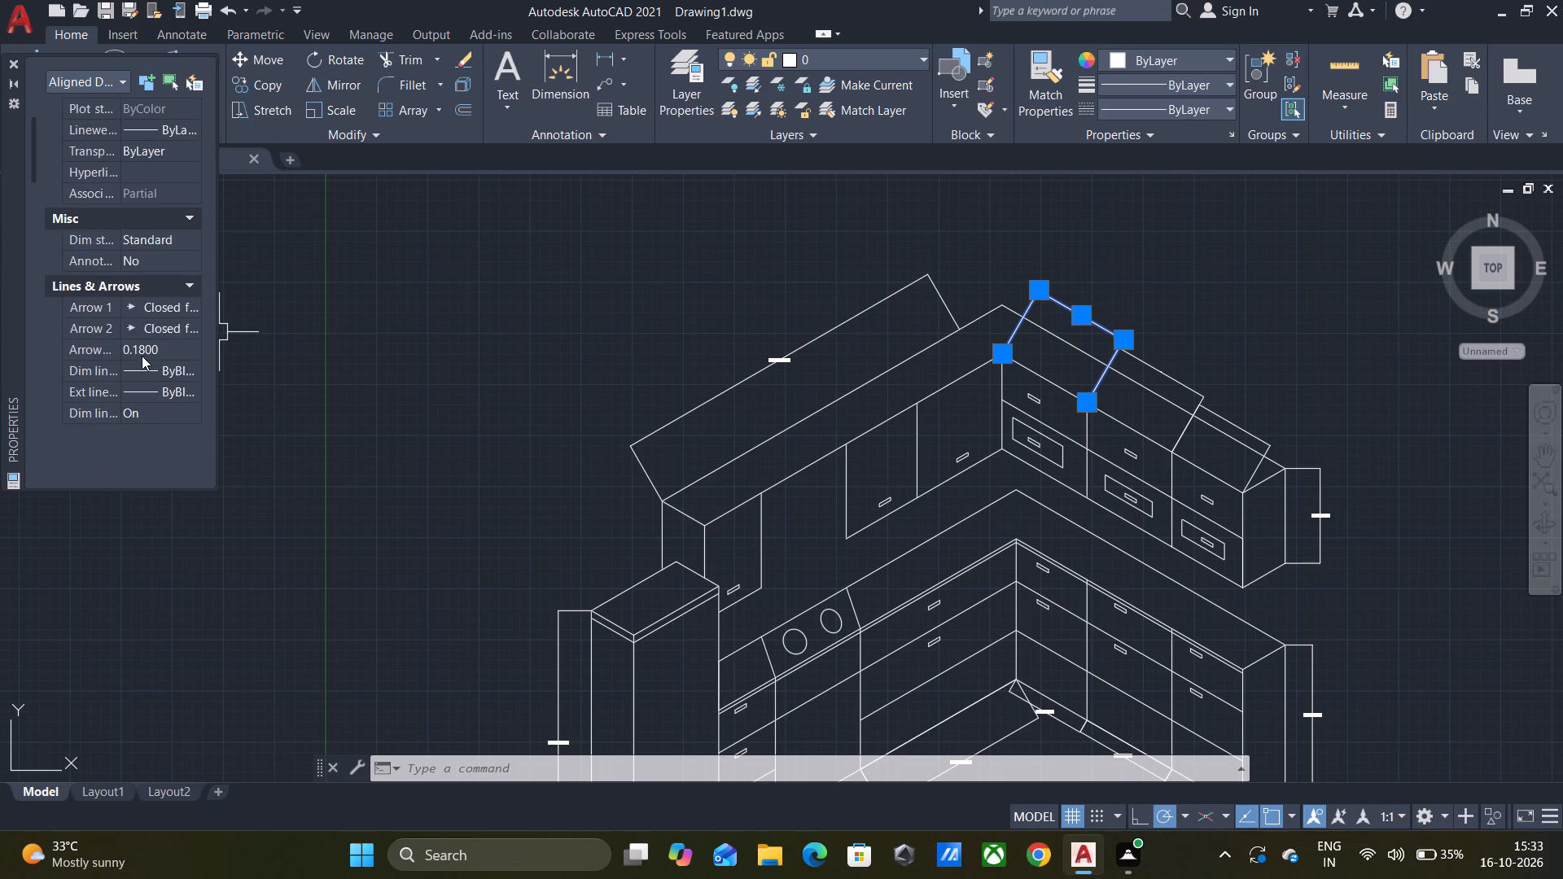
{"action": "scroll", "coordinate": [142, 356], "scroll_direction": "down", "scroll_amount": 4}
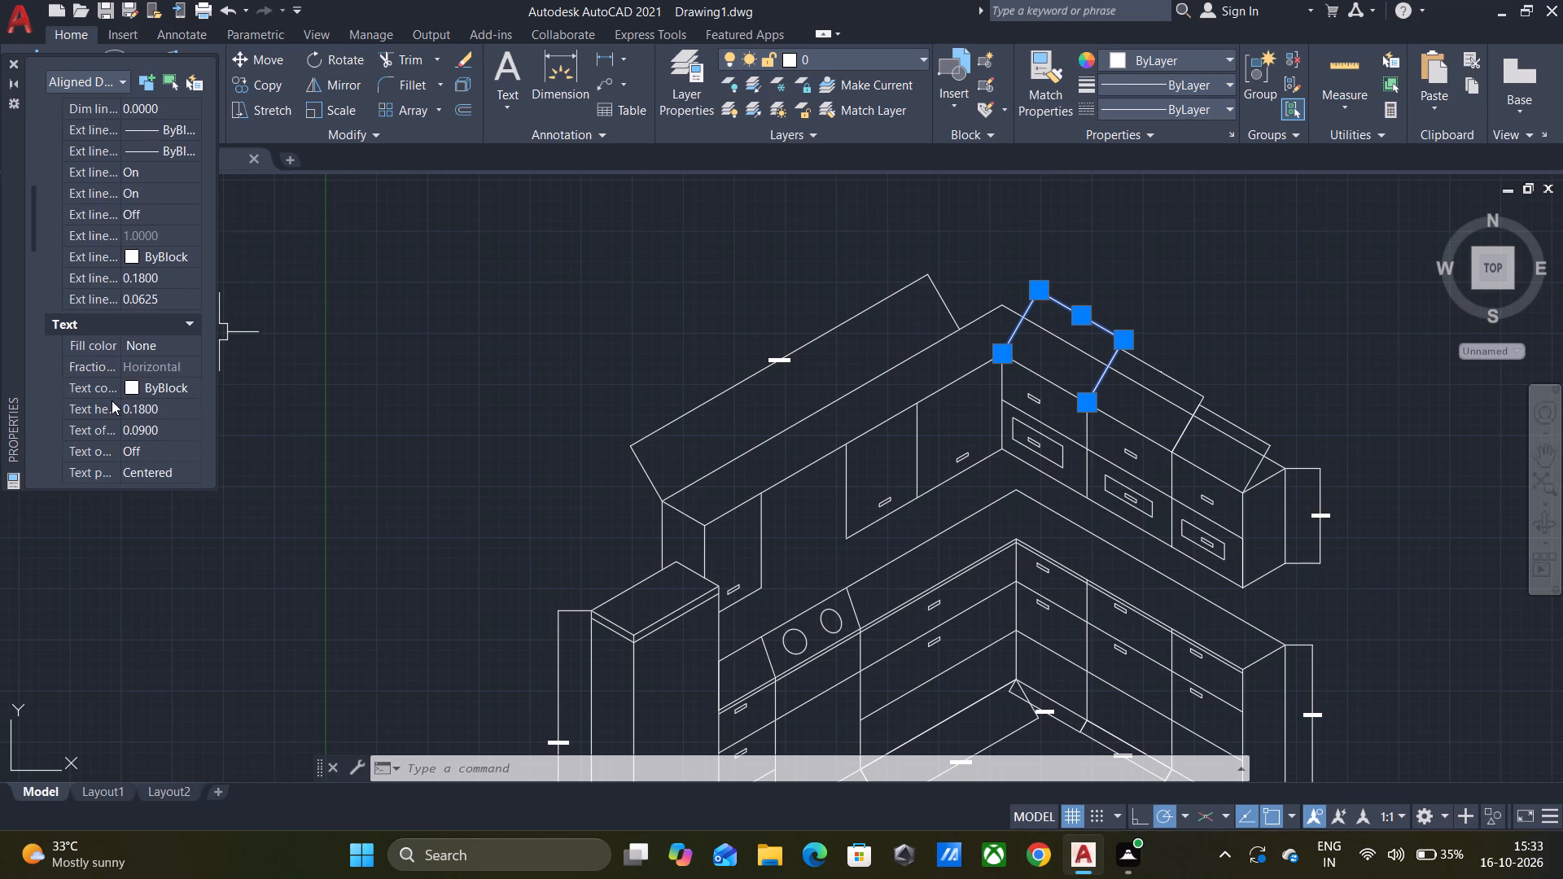
{"action": "left_click", "coordinate": [161, 405]}
{"action": "key", "text": "BackSpace"}
{"action": "type", "text": "20"}
{"action": "key", "text": "Return"}
{"action": "key", "text": "Escape"}
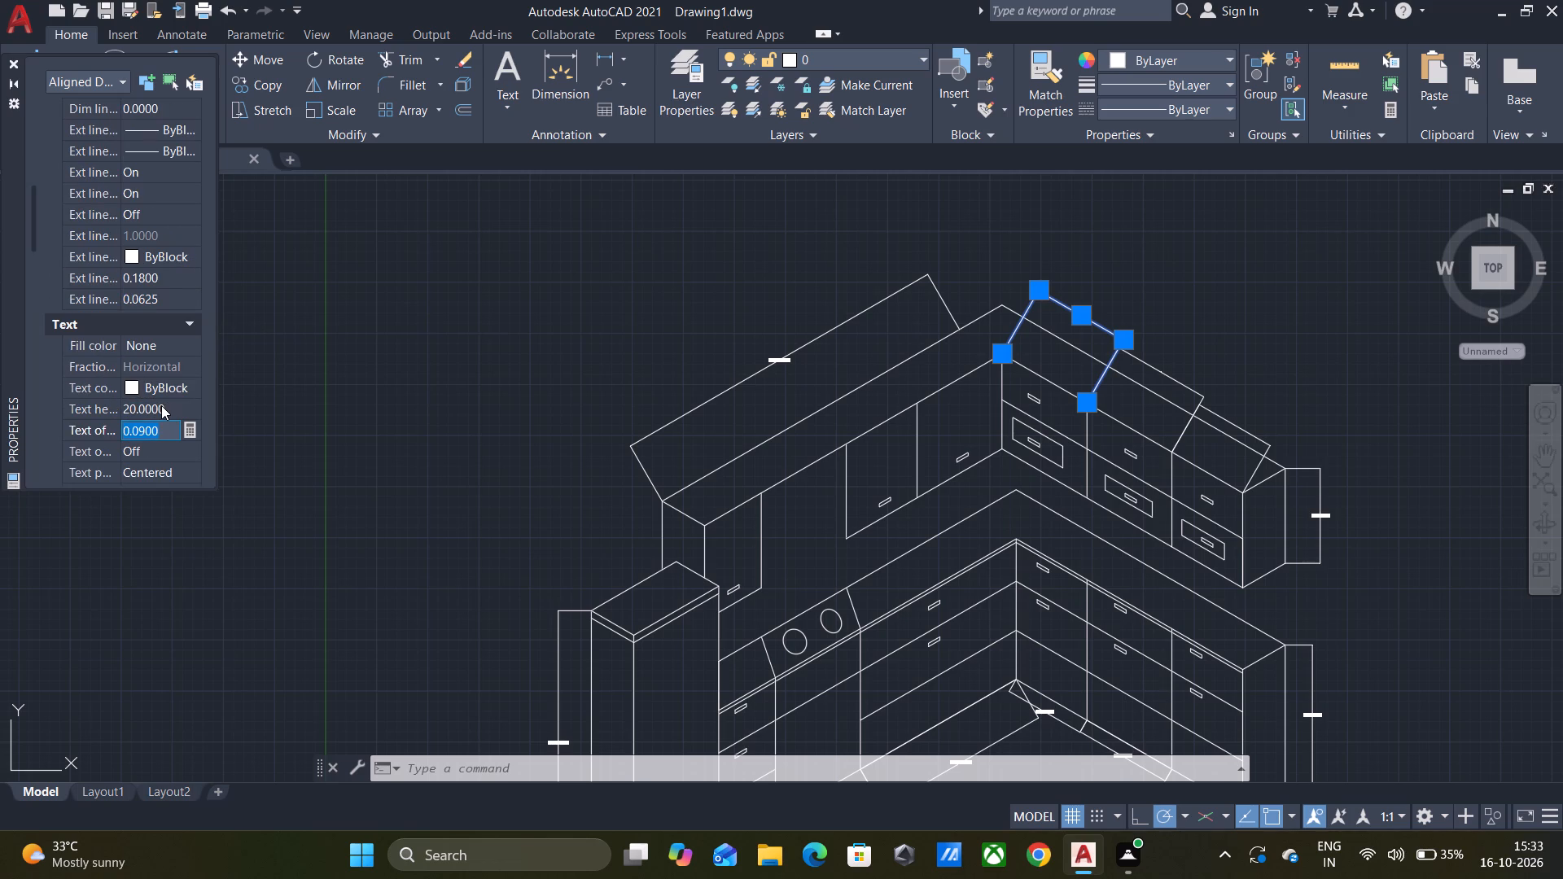
{"action": "key", "text": "Escape"}
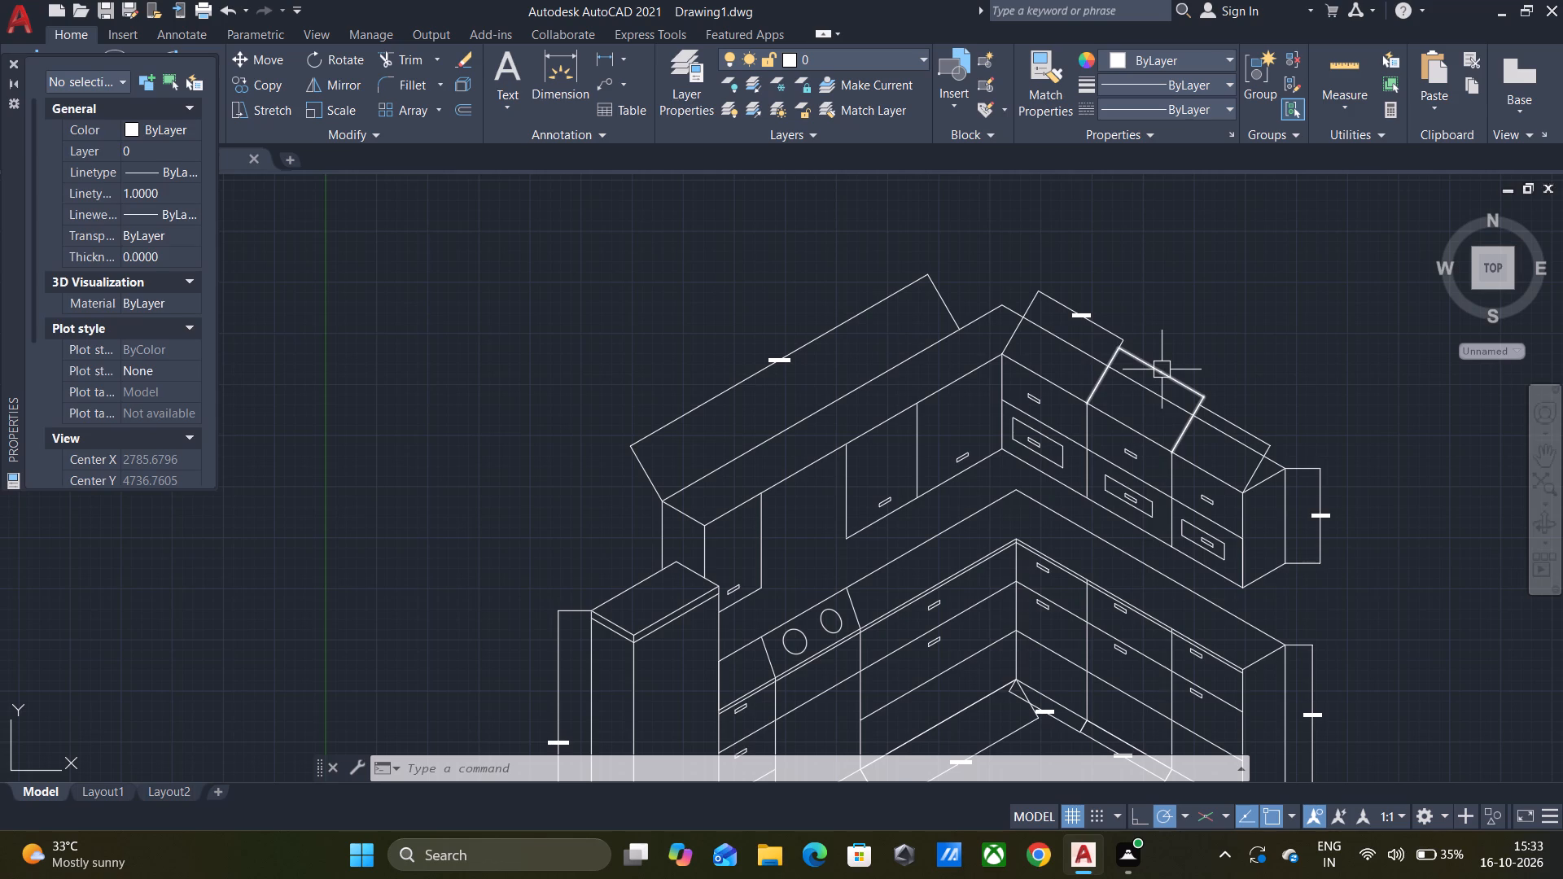
Set the text height to 20 for the middle wall cabinet's width dimension on the run without the hob, and clear the selection.
{"action": "left_click", "coordinate": [1162, 370]}
{"action": "scroll", "coordinate": [128, 342], "scroll_direction": "down", "scroll_amount": 3}
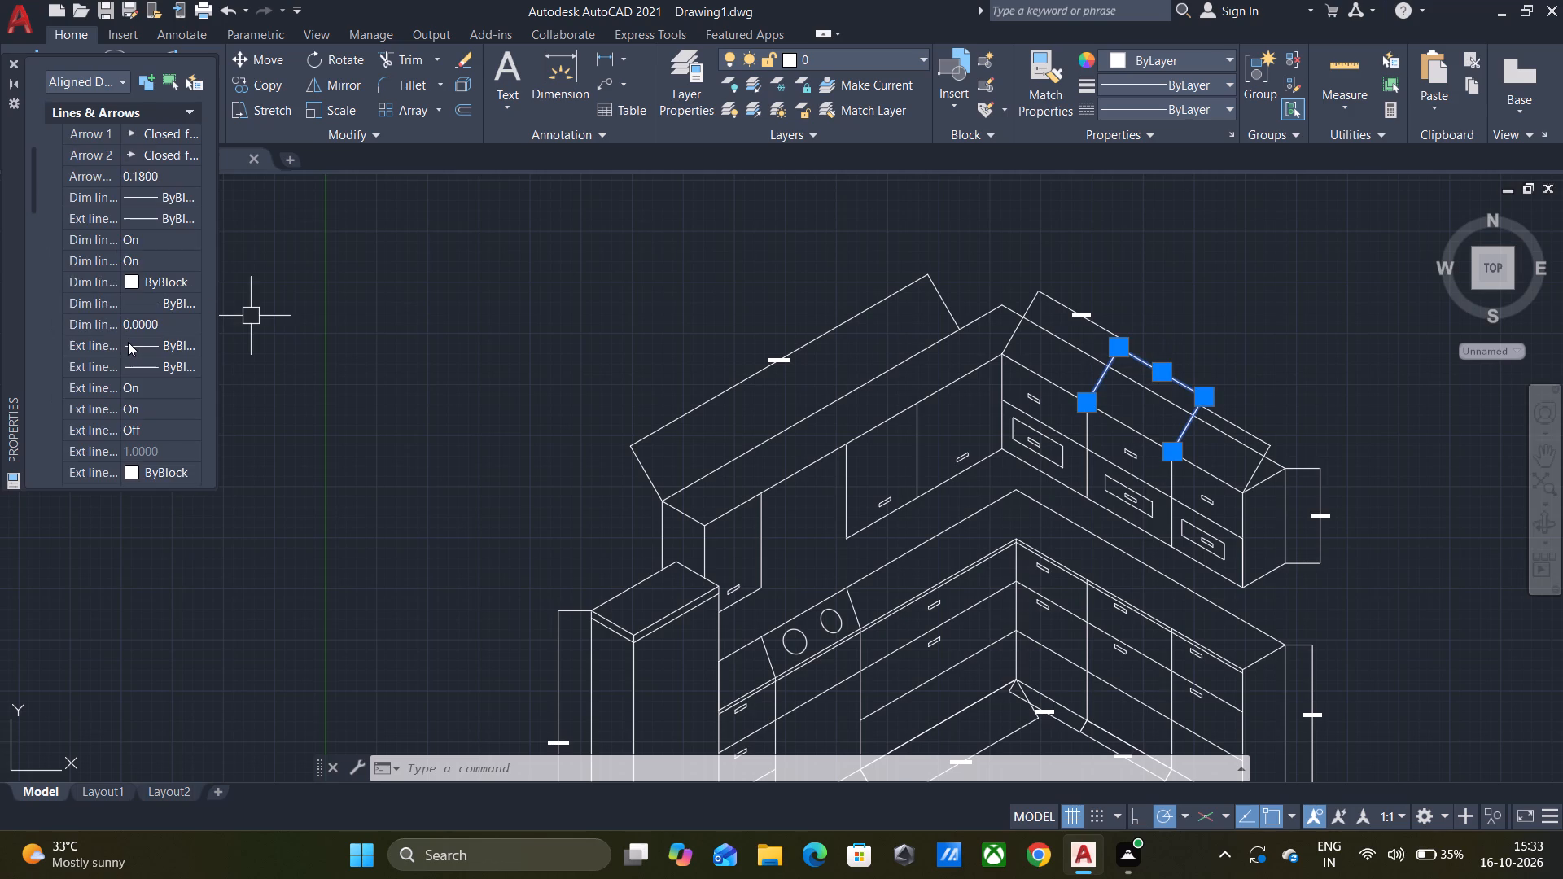
{"action": "scroll", "coordinate": [128, 342], "scroll_direction": "down", "scroll_amount": 4}
{"action": "scroll", "coordinate": [85, 406], "scroll_direction": "down", "scroll_amount": 4}
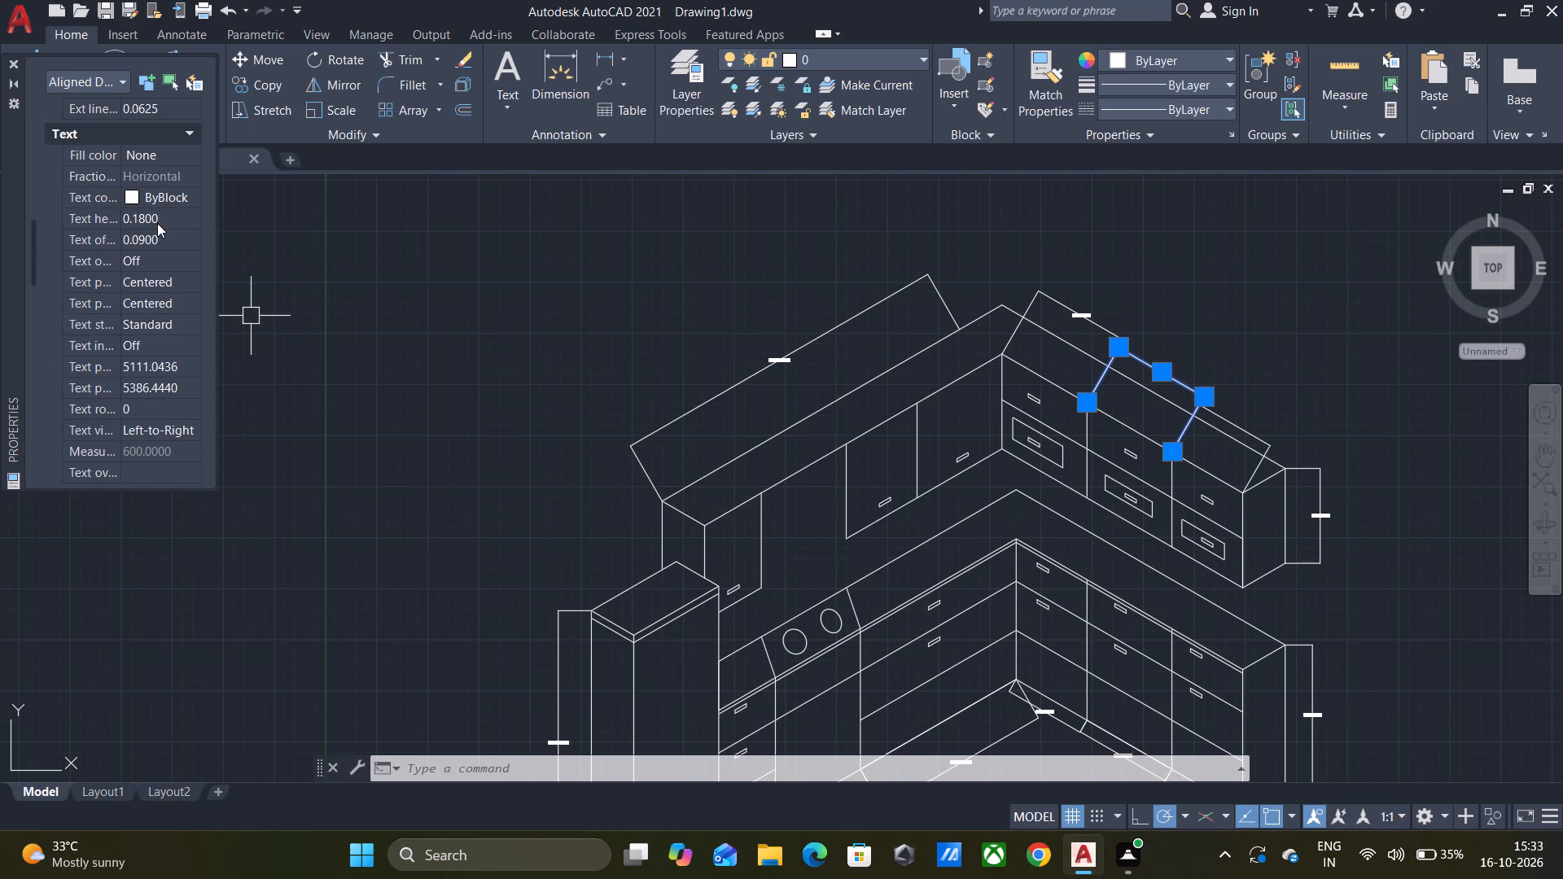
{"action": "left_click", "coordinate": [158, 216]}
{"action": "key", "text": "BackSpace"}
{"action": "type", "text": "20"}
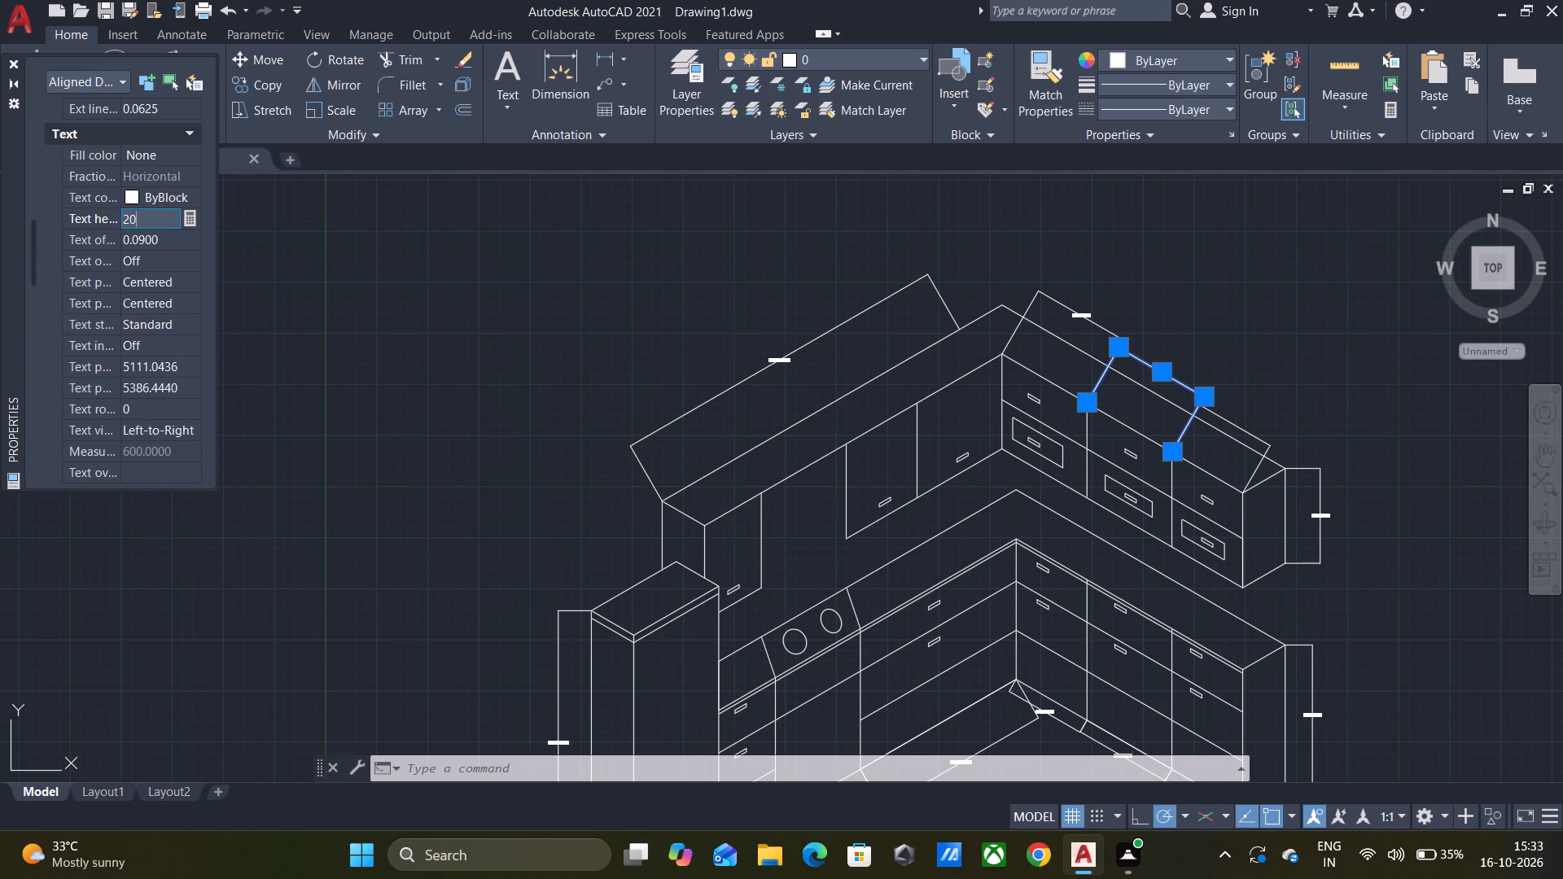
{"action": "key", "text": "Return"}
{"action": "key", "text": "Escape"}
{"action": "key", "text": "Escape"}
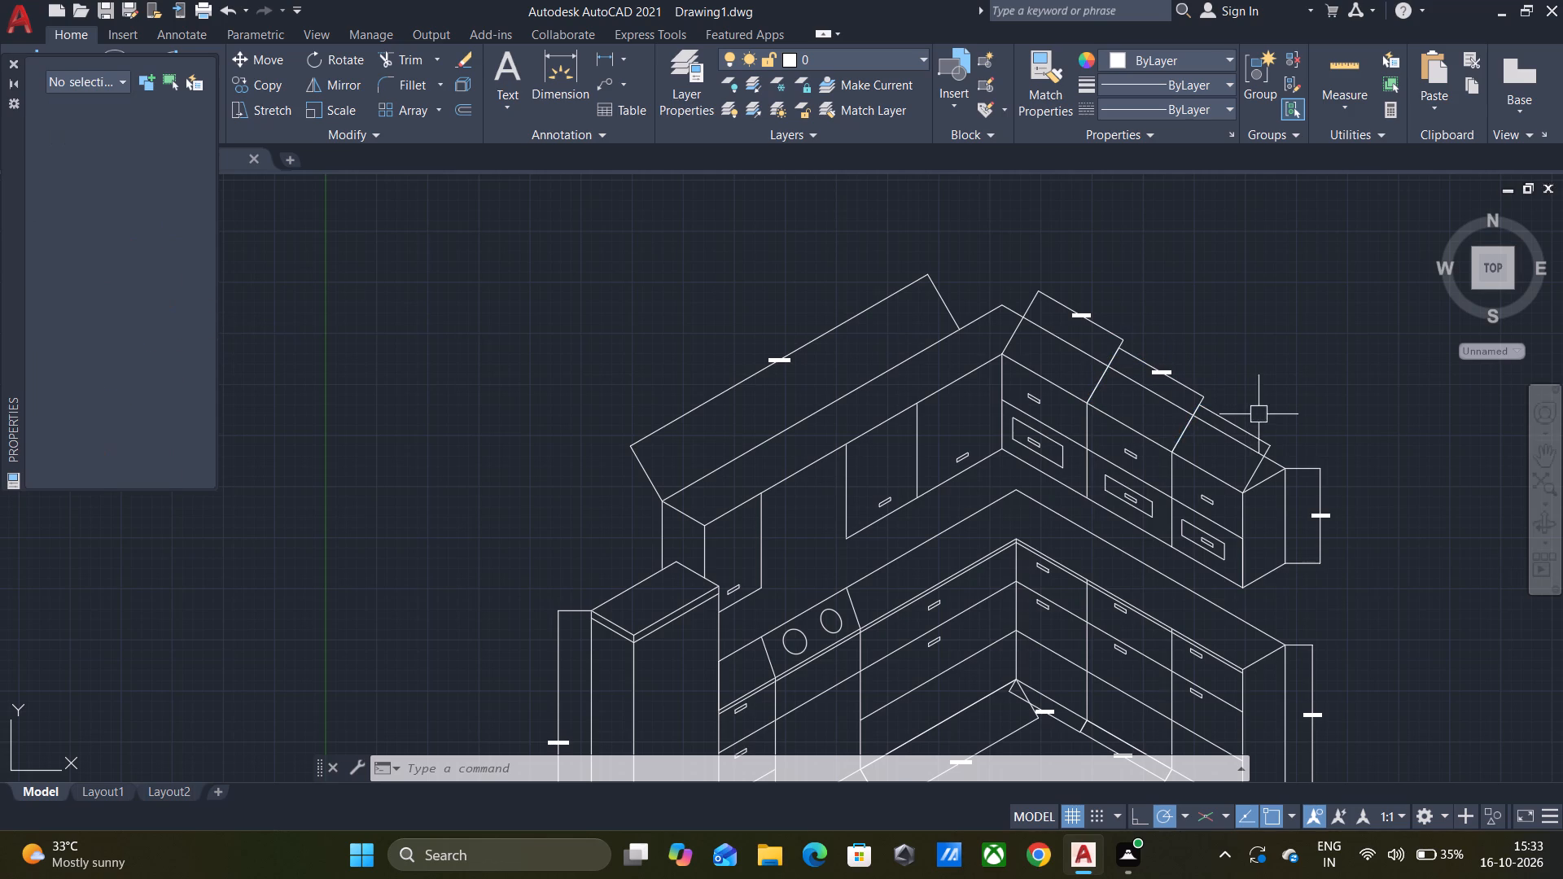
Set the text height to 20 for the end wall cabinet's width dimension on the run without the hob, and clear the selection.
{"action": "left_click", "coordinate": [1253, 439]}
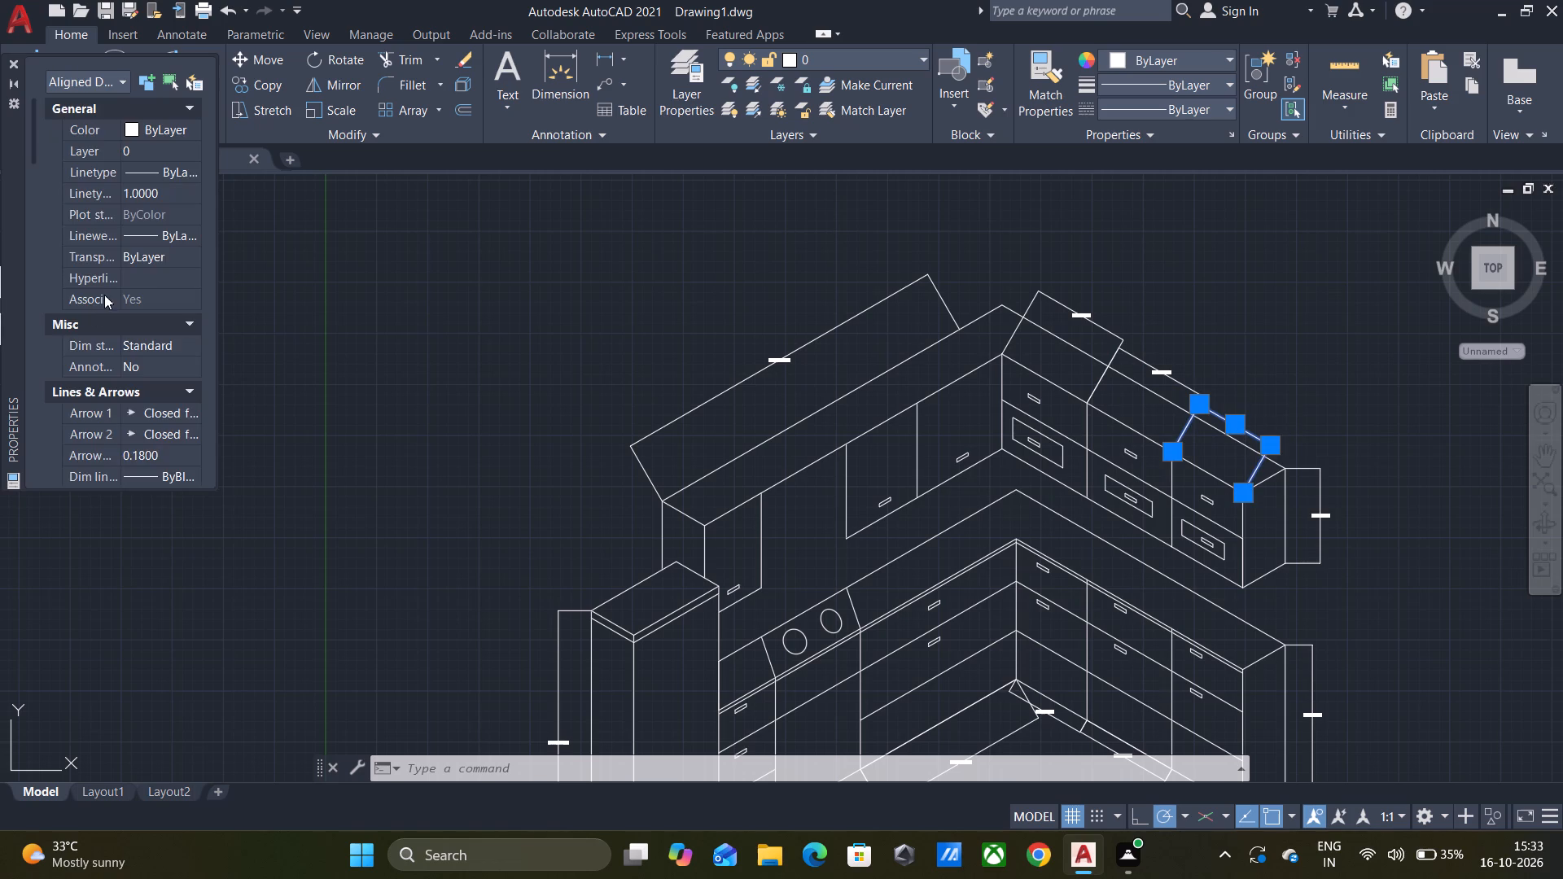
{"action": "scroll", "coordinate": [104, 295], "scroll_direction": "down", "scroll_amount": 7}
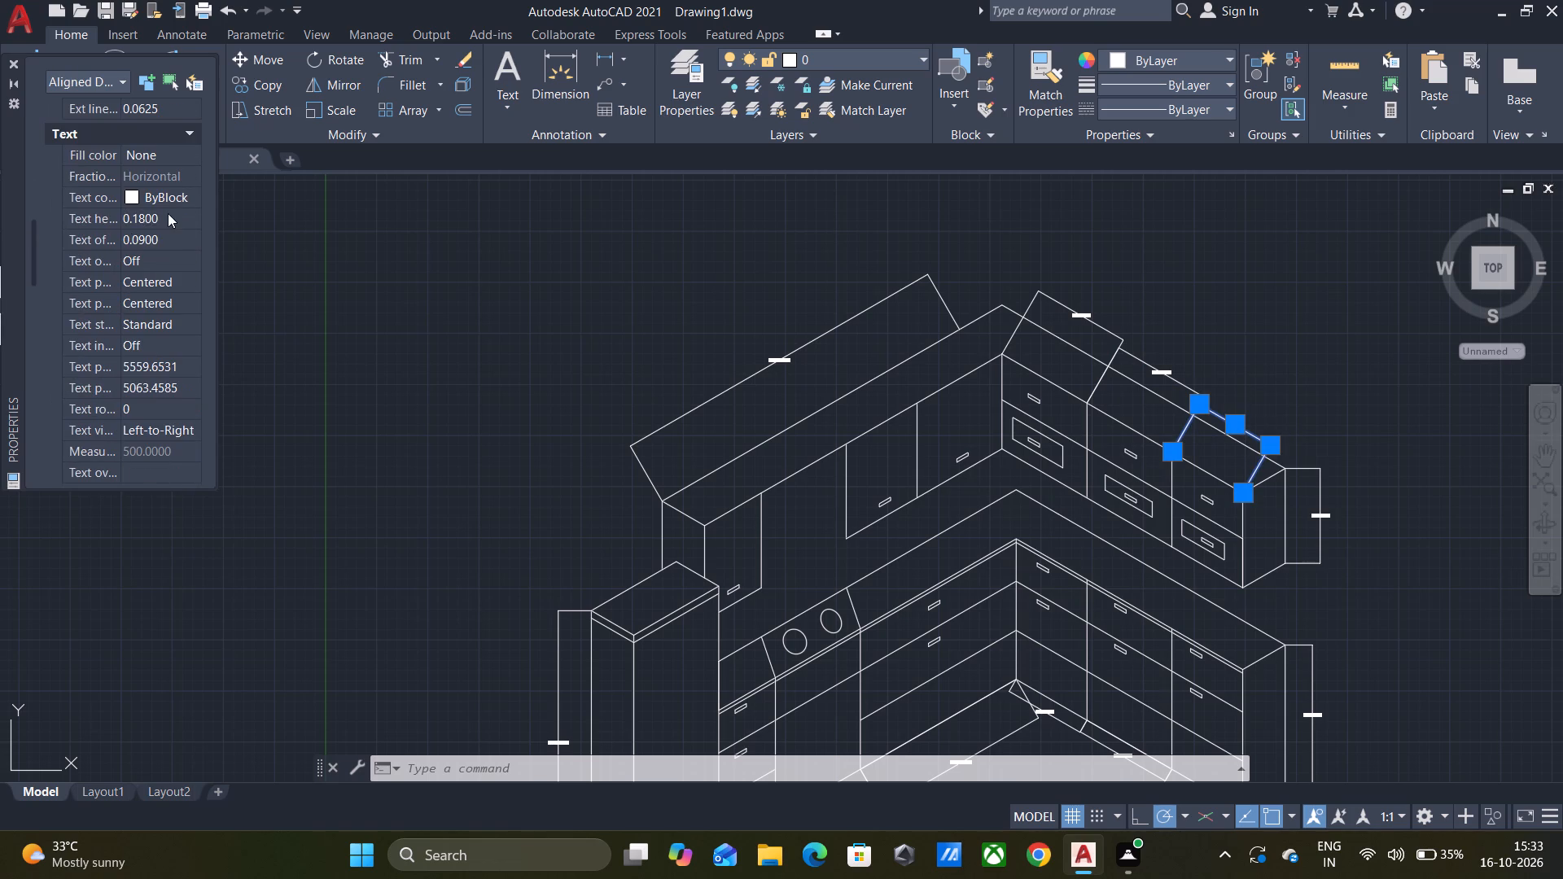
{"action": "left_click", "coordinate": [168, 213]}
{"action": "key", "text": "BackSpace"}
{"action": "type", "text": "20"}
{"action": "key", "text": "Return"}
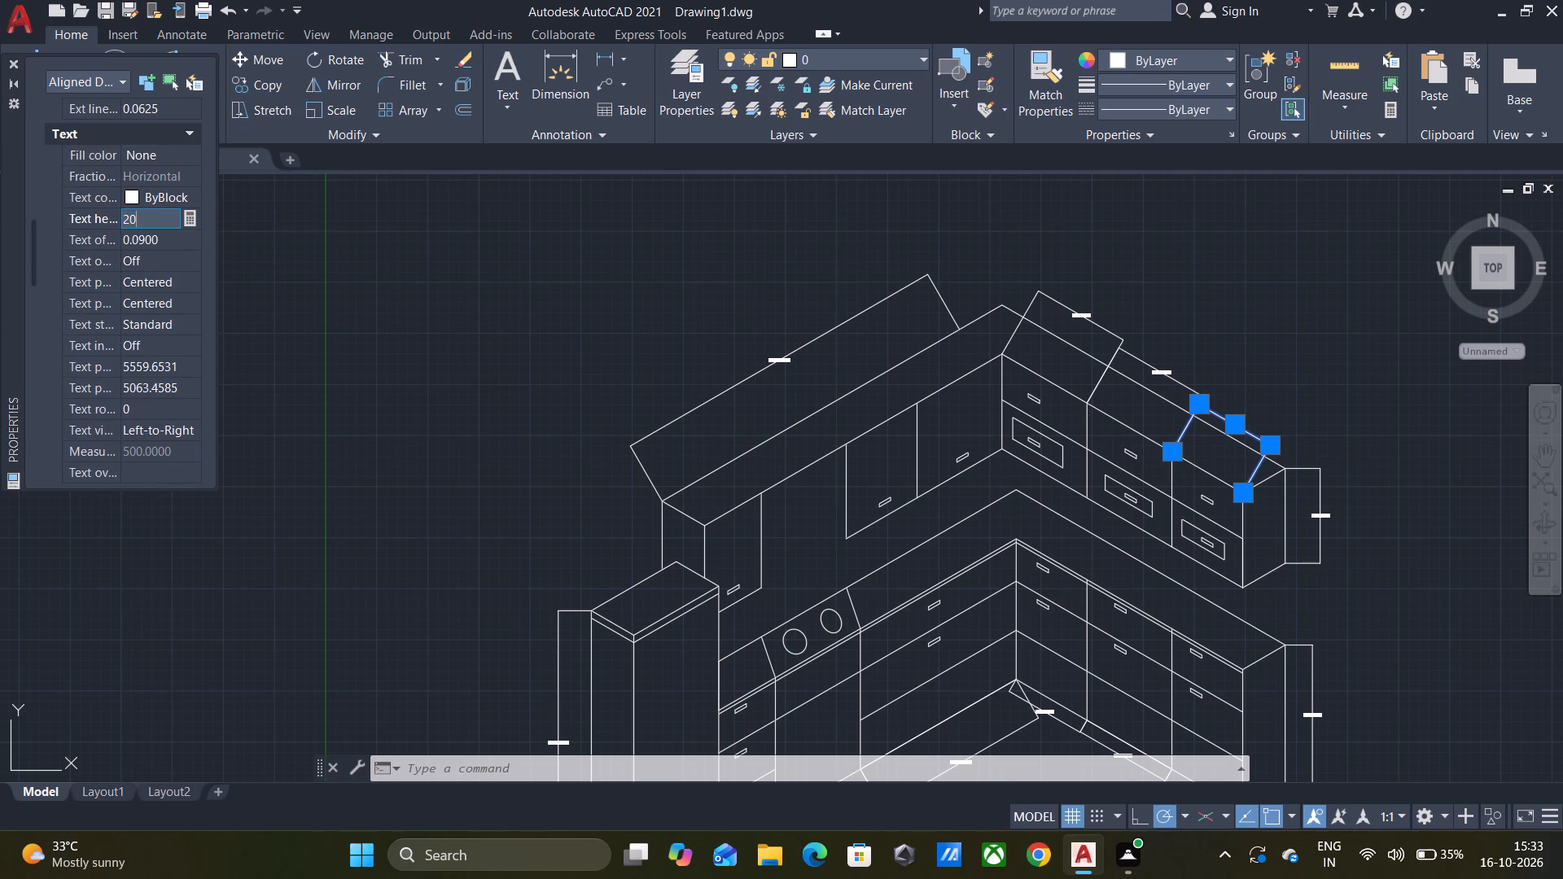
{"action": "key", "text": "Escape"}
{"action": "key", "text": "Escape"}
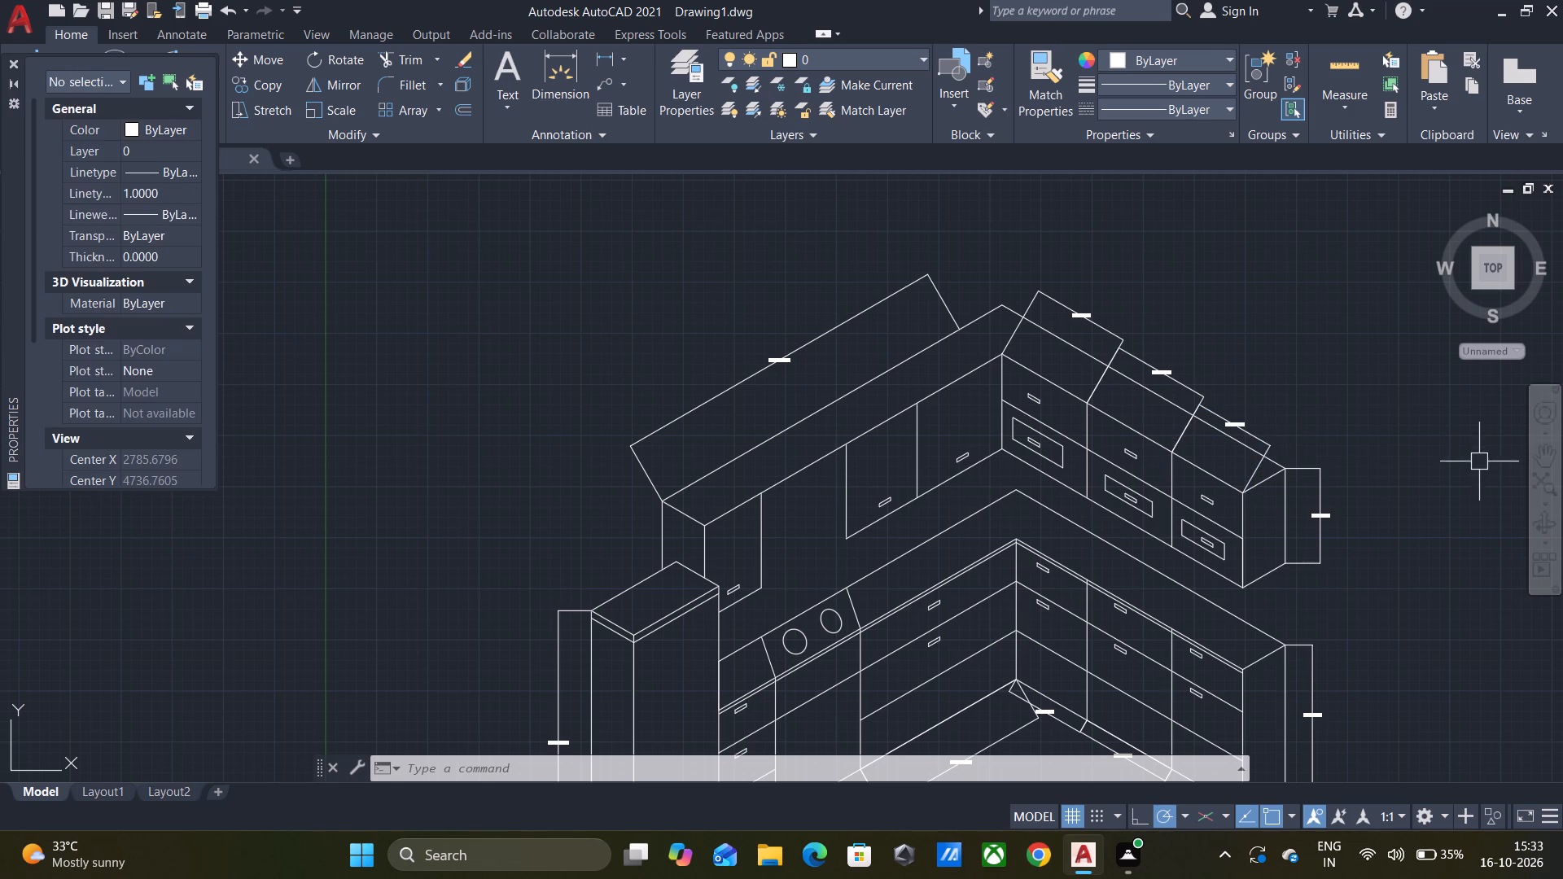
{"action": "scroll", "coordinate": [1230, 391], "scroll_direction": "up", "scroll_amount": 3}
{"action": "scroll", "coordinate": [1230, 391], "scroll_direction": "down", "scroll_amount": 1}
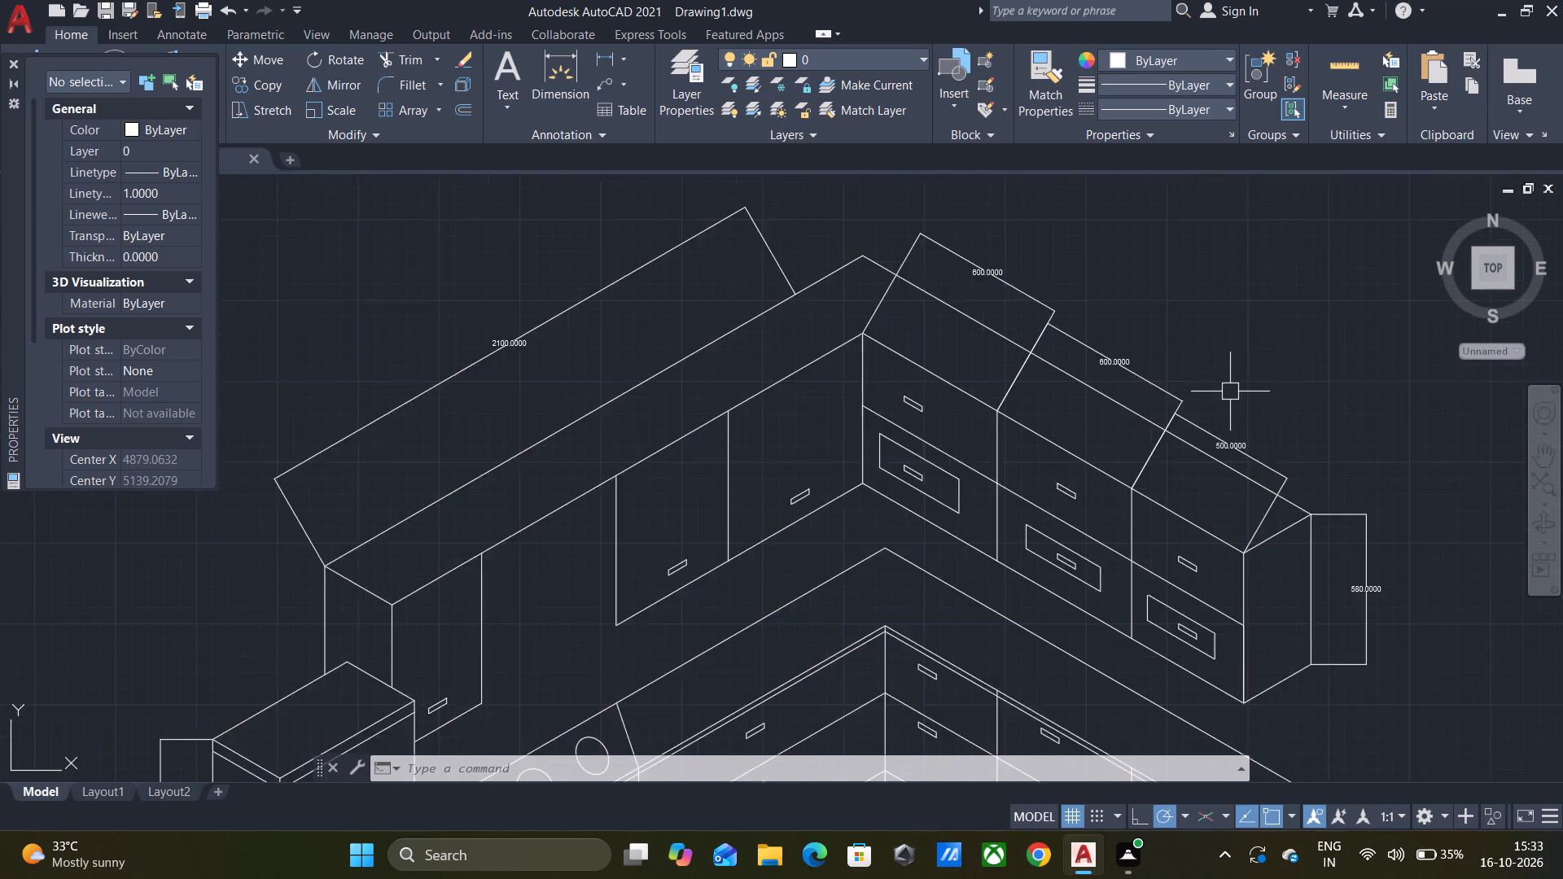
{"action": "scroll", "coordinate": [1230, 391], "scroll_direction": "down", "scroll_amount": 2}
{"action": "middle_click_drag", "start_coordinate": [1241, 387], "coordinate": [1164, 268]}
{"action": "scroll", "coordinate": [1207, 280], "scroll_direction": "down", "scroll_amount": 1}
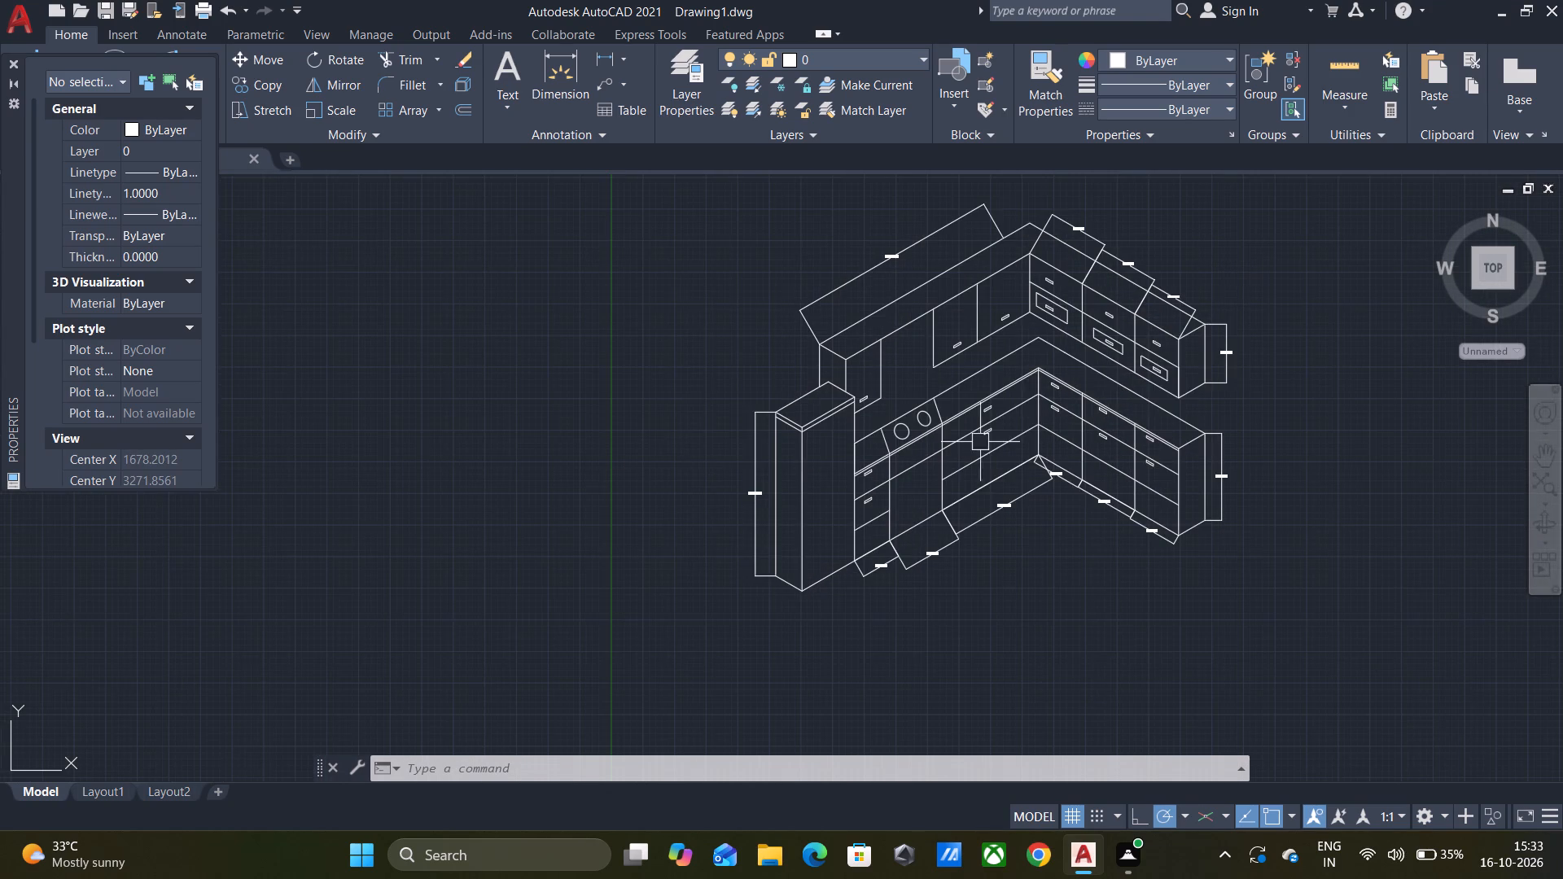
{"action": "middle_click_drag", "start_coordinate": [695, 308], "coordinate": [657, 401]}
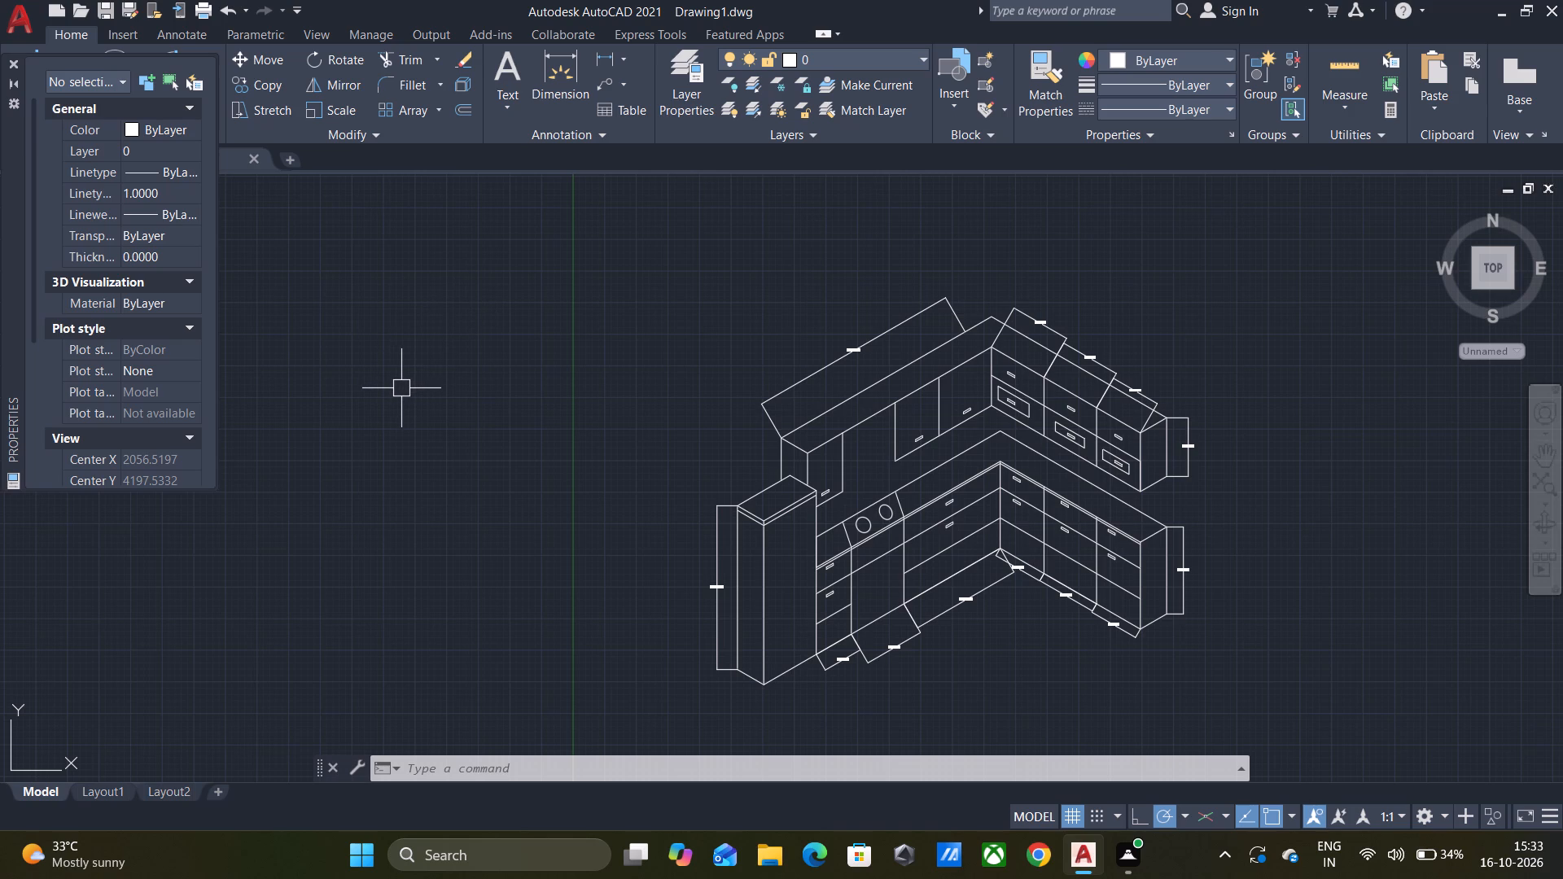
Close the Properties palette to free the drawing area.
{"action": "scroll", "coordinate": [881, 484], "scroll_direction": "up", "scroll_amount": 2}
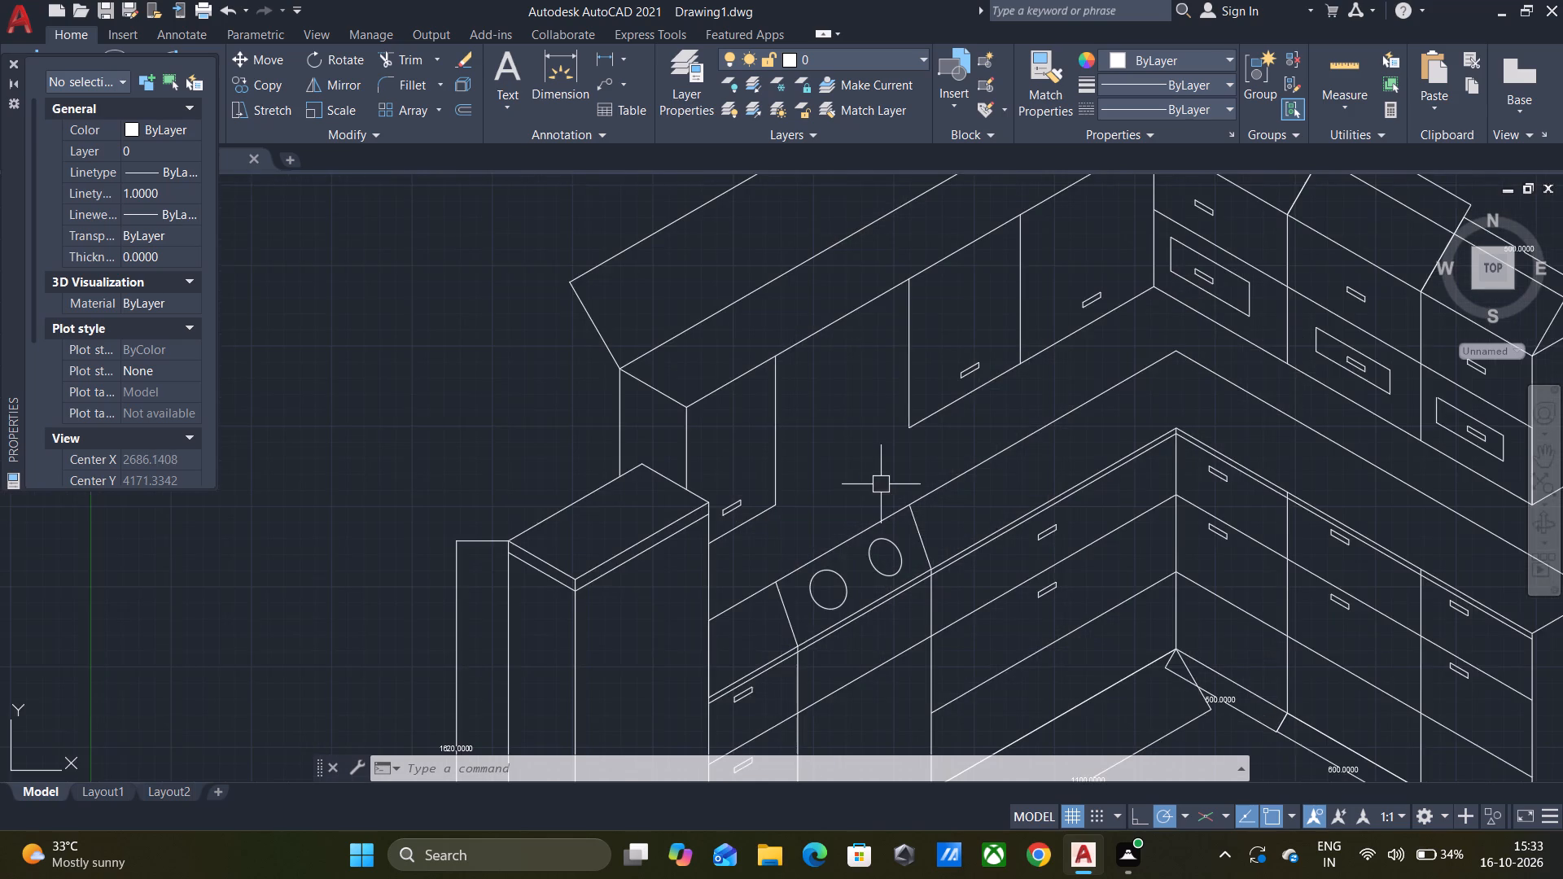
{"action": "middle_click_drag", "start_coordinate": [878, 487], "coordinate": [825, 459]}
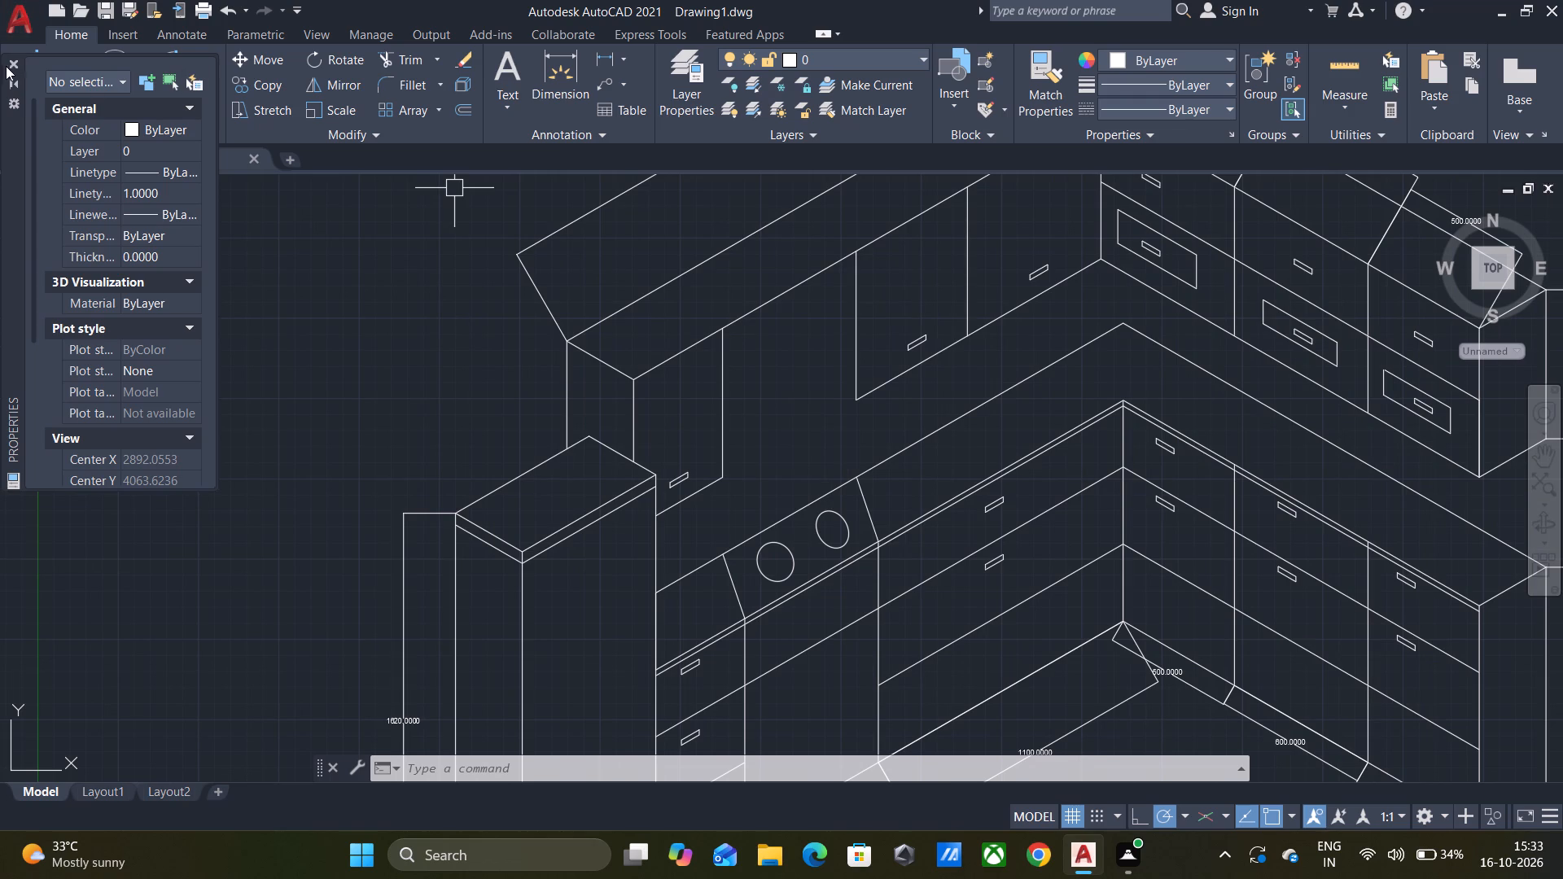
{"action": "left_click", "coordinate": [7, 64]}
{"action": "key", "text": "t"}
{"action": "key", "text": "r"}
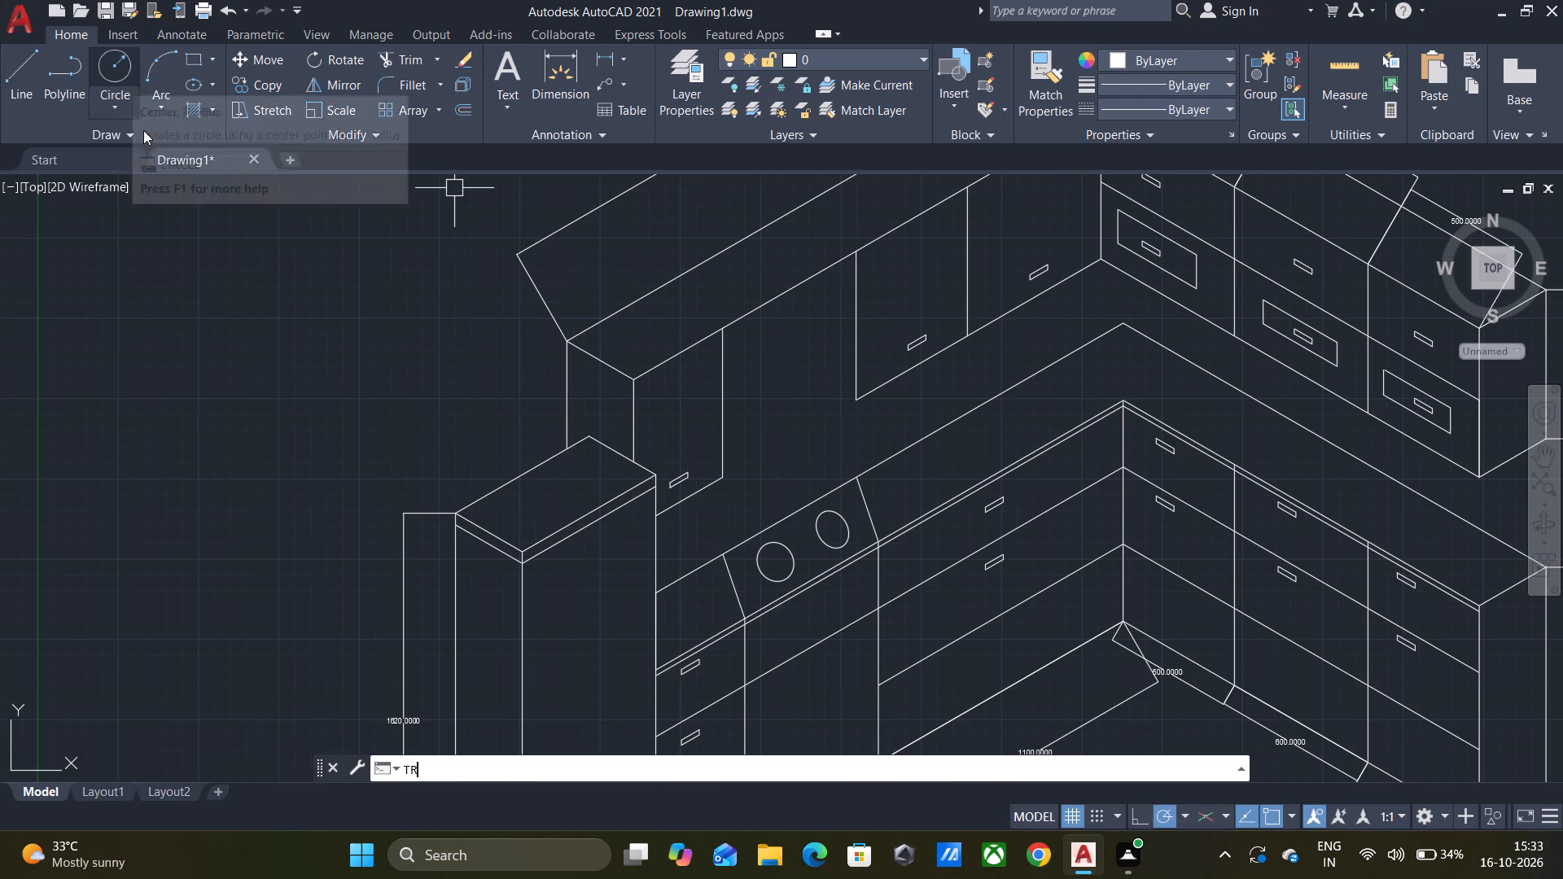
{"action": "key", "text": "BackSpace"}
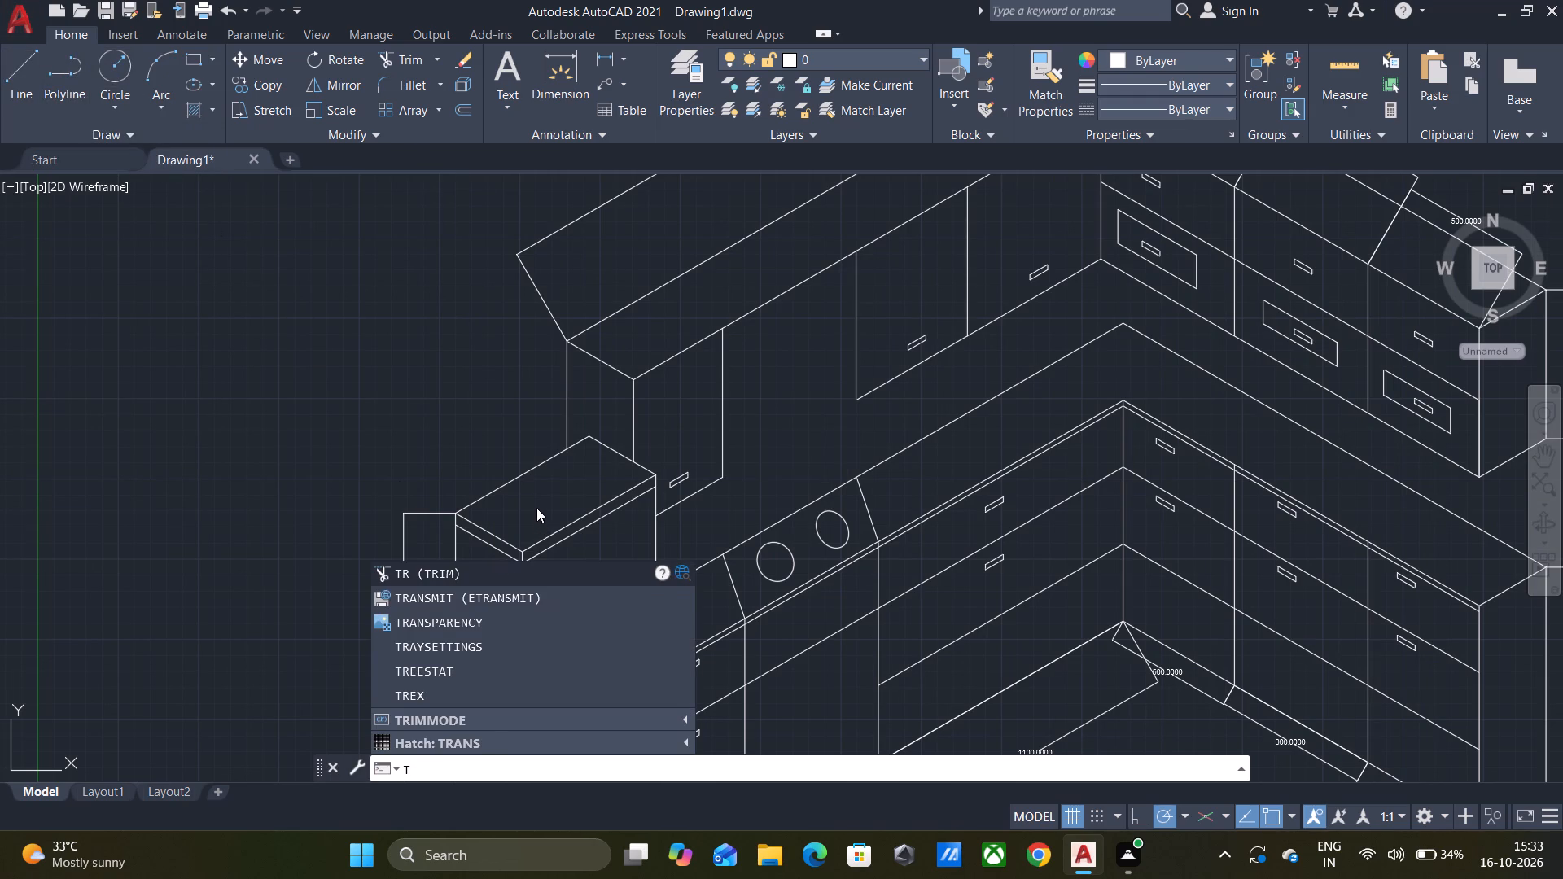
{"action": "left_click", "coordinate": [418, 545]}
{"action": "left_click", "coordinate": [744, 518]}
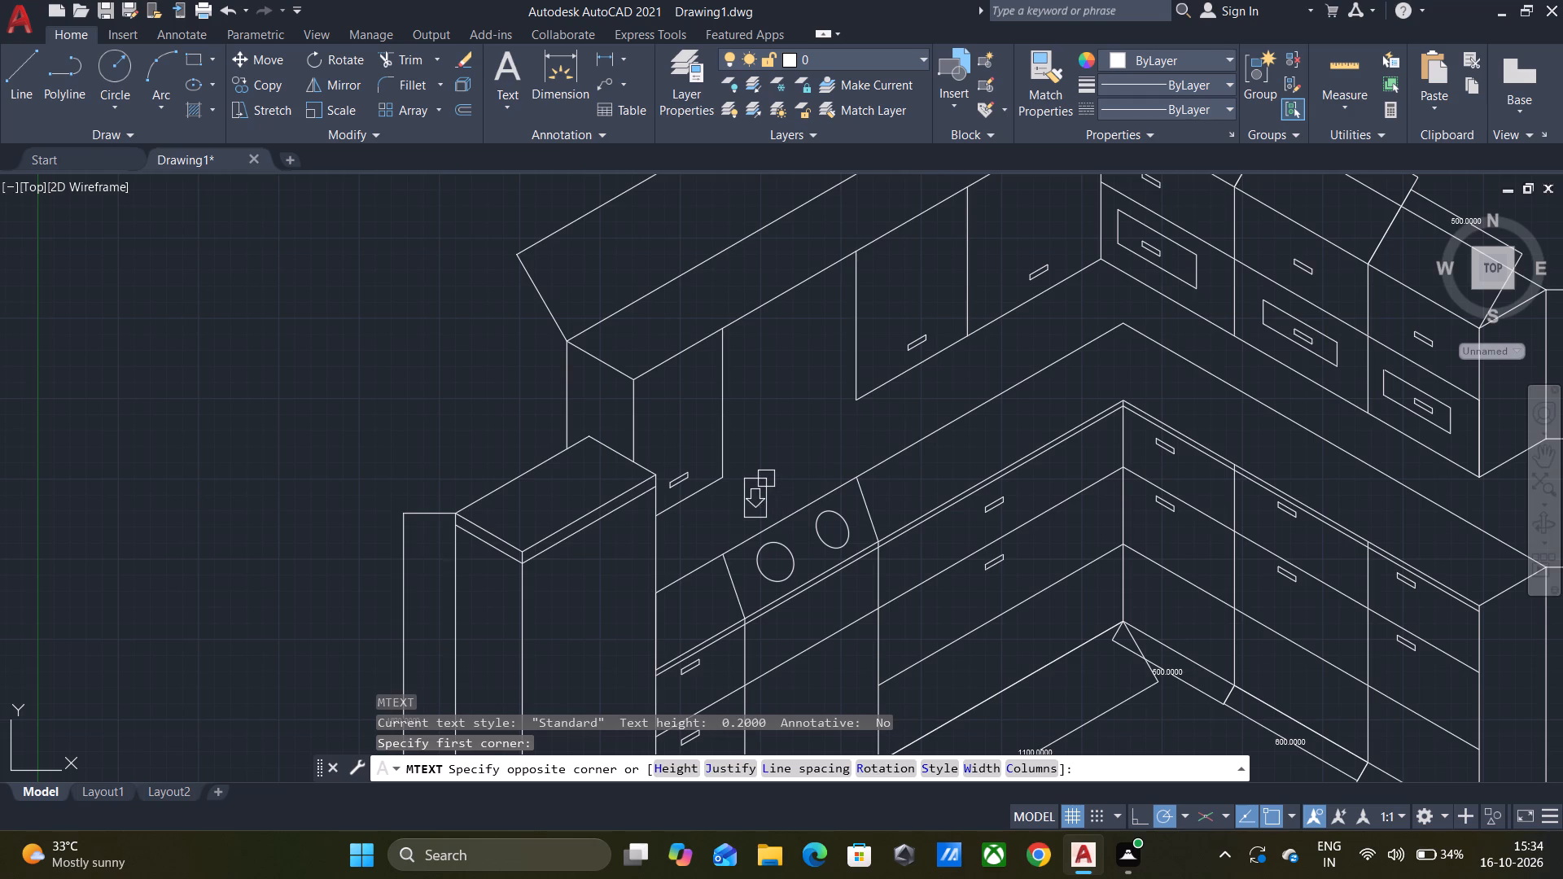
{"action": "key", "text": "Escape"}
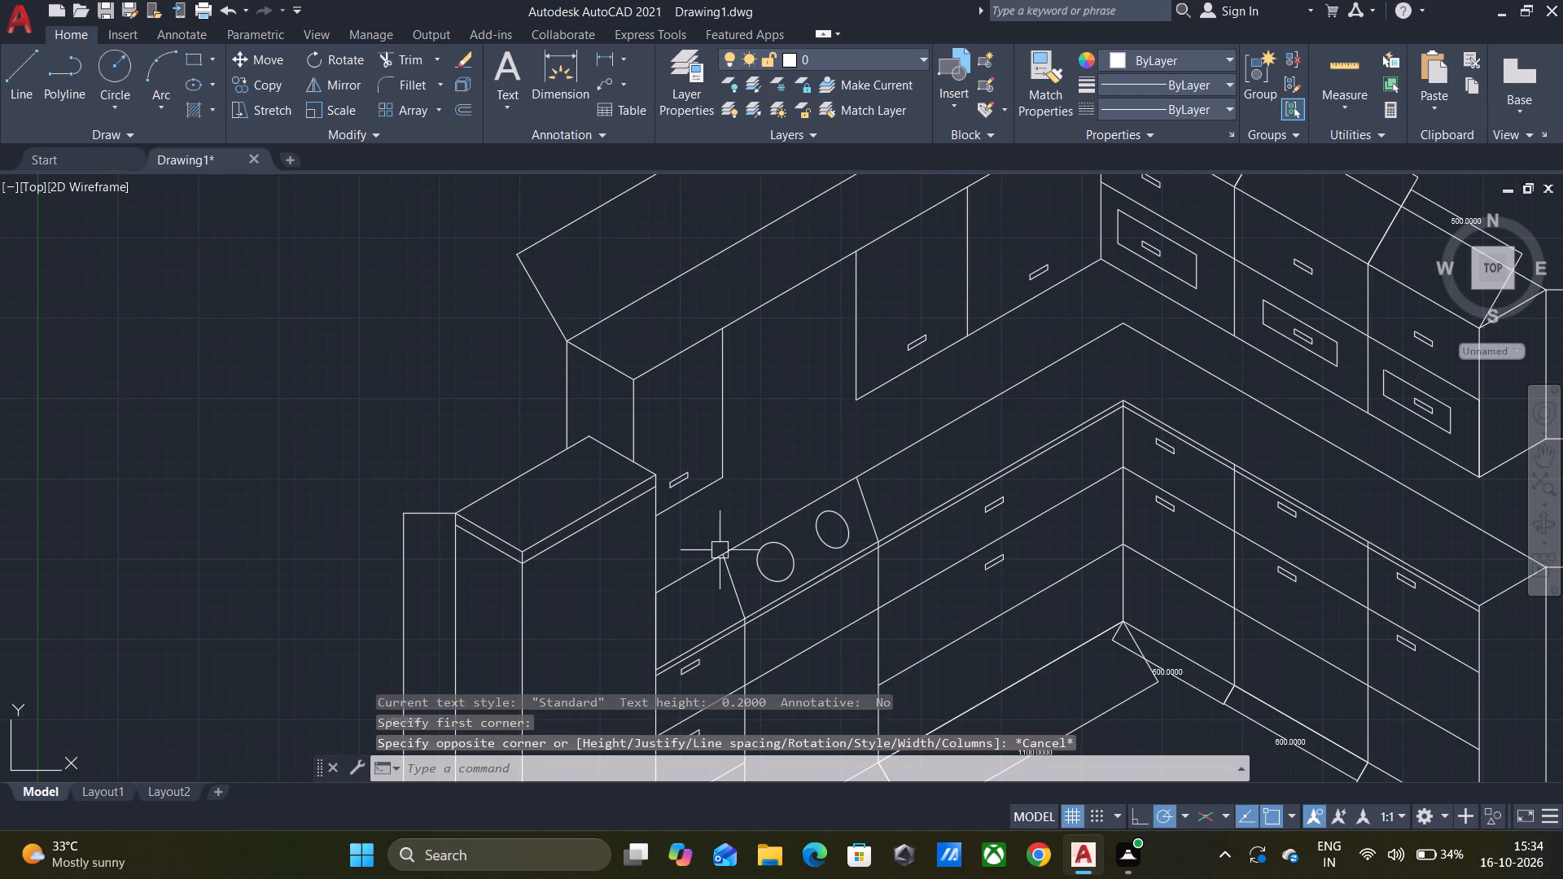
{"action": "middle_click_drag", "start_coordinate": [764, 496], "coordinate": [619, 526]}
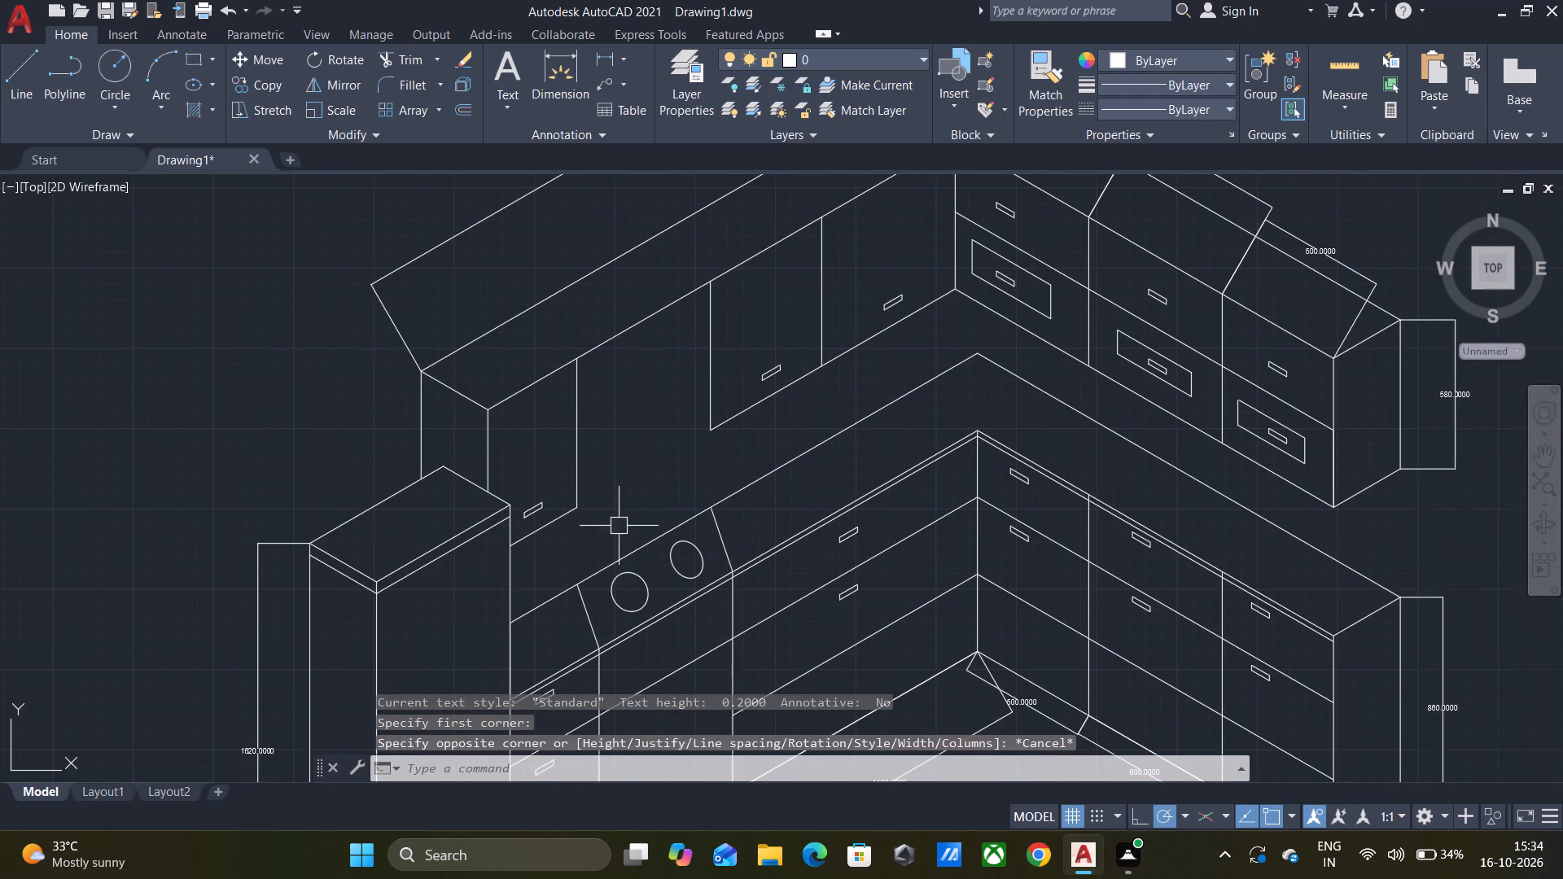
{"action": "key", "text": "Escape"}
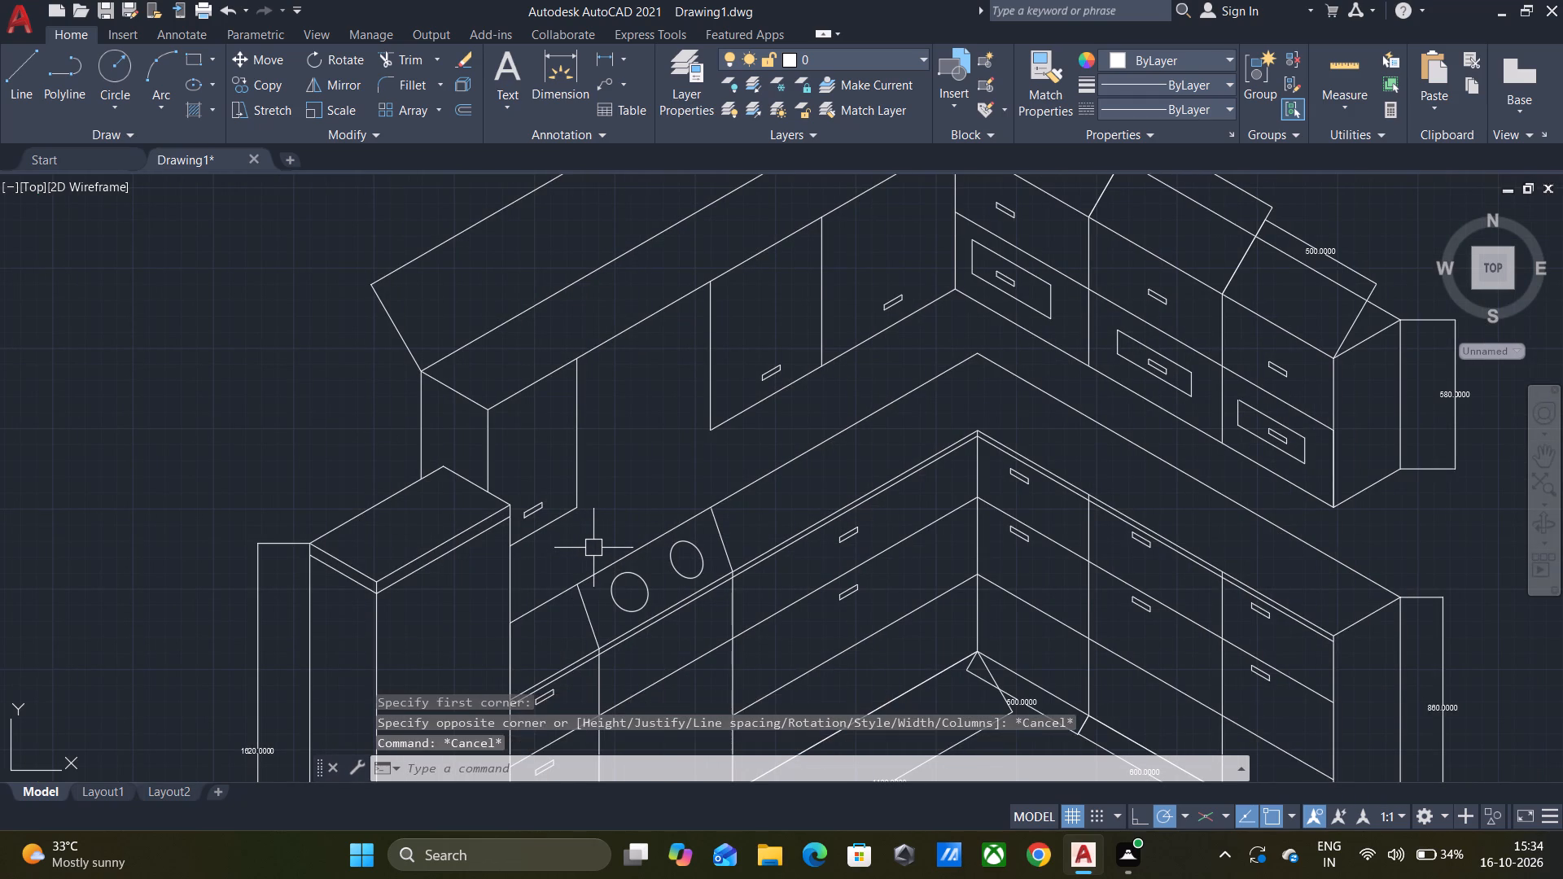
Run Join on the entire kitchen drawing, including all its dimensions.
{"action": "scroll", "coordinate": [609, 535], "scroll_direction": "down", "scroll_amount": 1}
{"action": "middle_click_drag", "start_coordinate": [610, 534], "coordinate": [638, 461]}
{"action": "scroll", "coordinate": [665, 444], "scroll_direction": "down", "scroll_amount": 1}
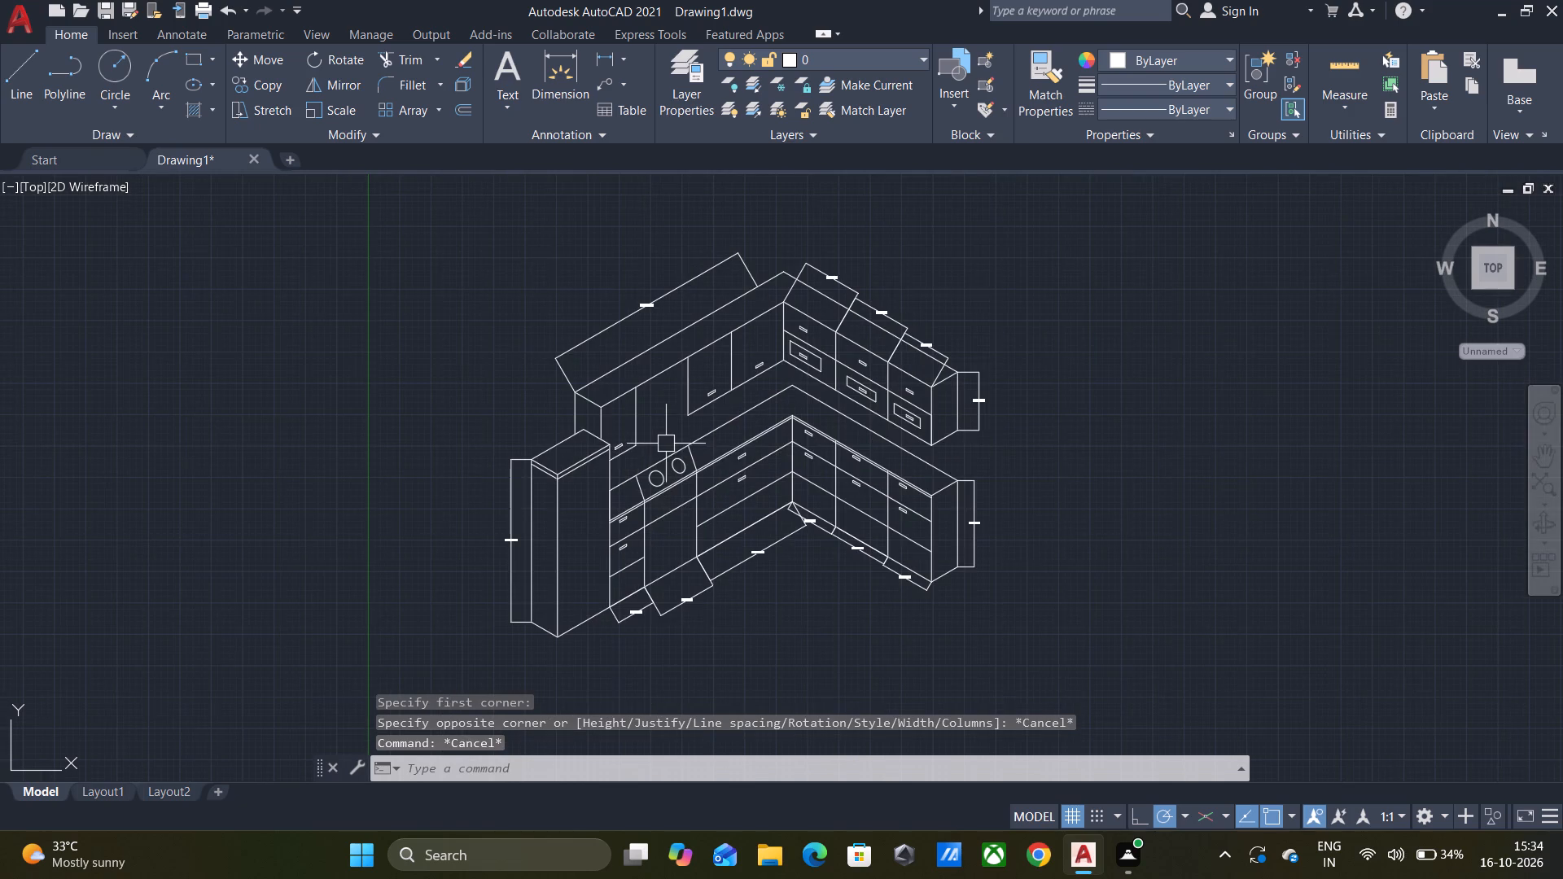
{"action": "left_click", "coordinate": [436, 236]}
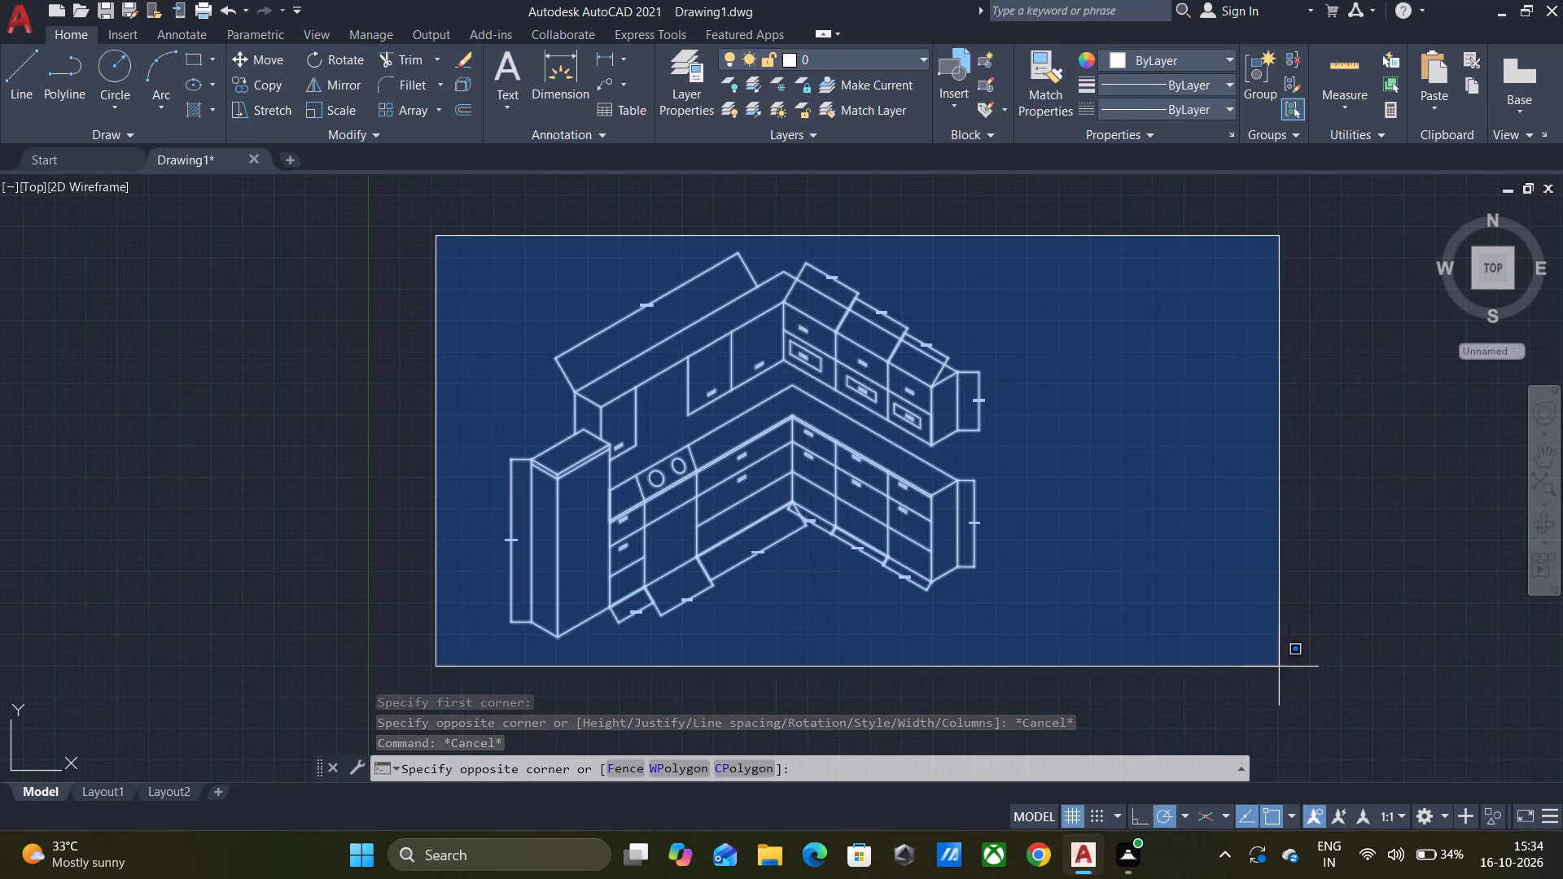
{"action": "left_click", "coordinate": [1280, 675]}
{"action": "key", "text": "j"}
{"action": "key", "text": "Return"}
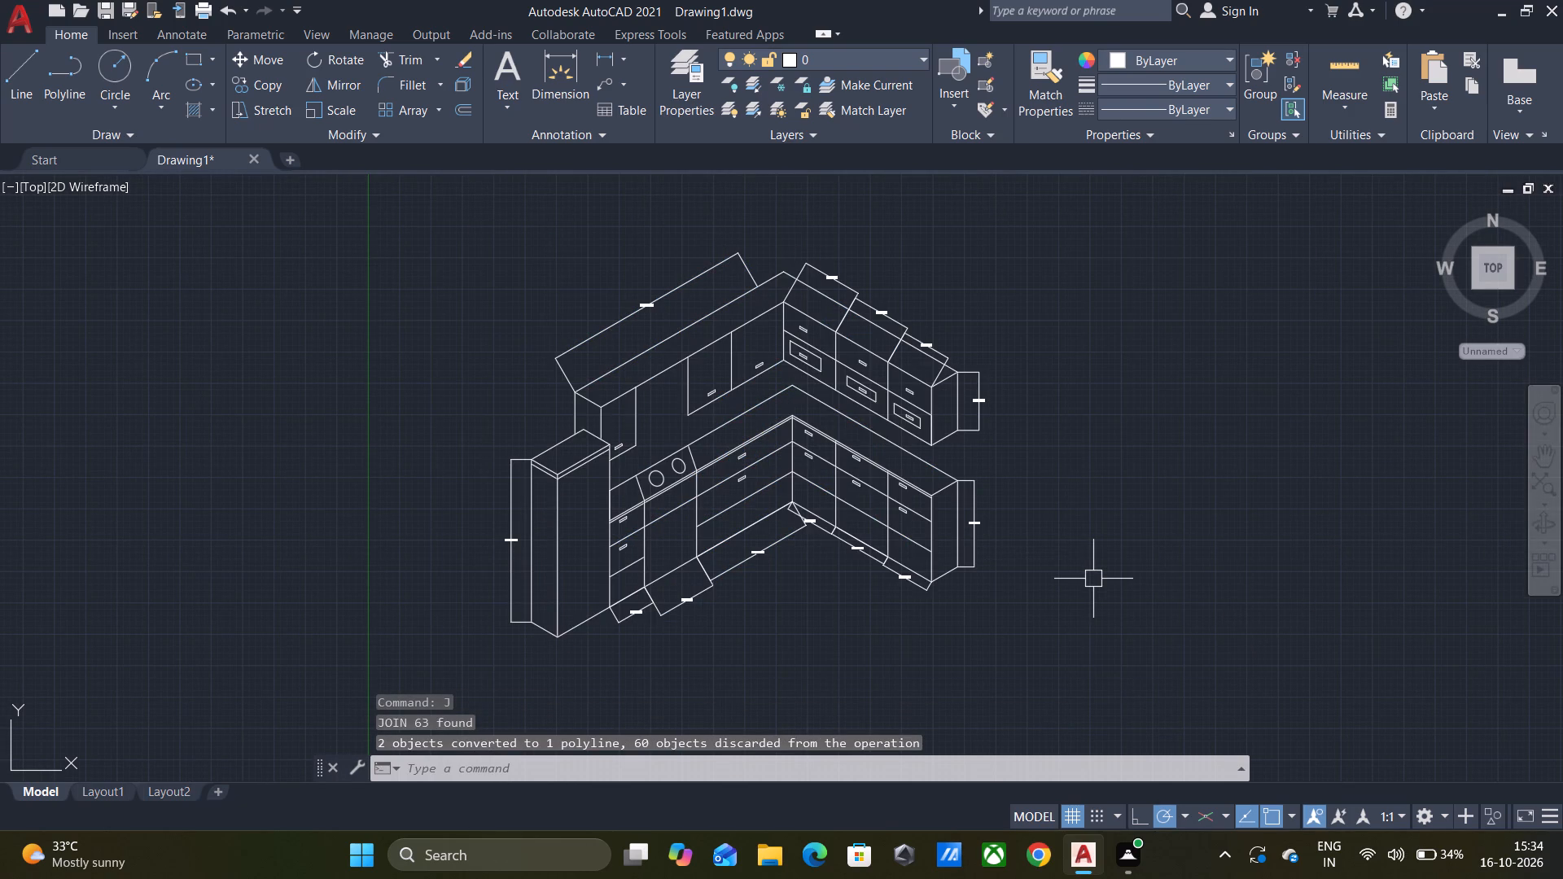
Select the whole kitchen and start a plot with the AutoCAD PDF (High Quality Print).pc3 plotter.
{"action": "middle_click_drag", "start_coordinate": [1022, 601], "coordinate": [1106, 619]}
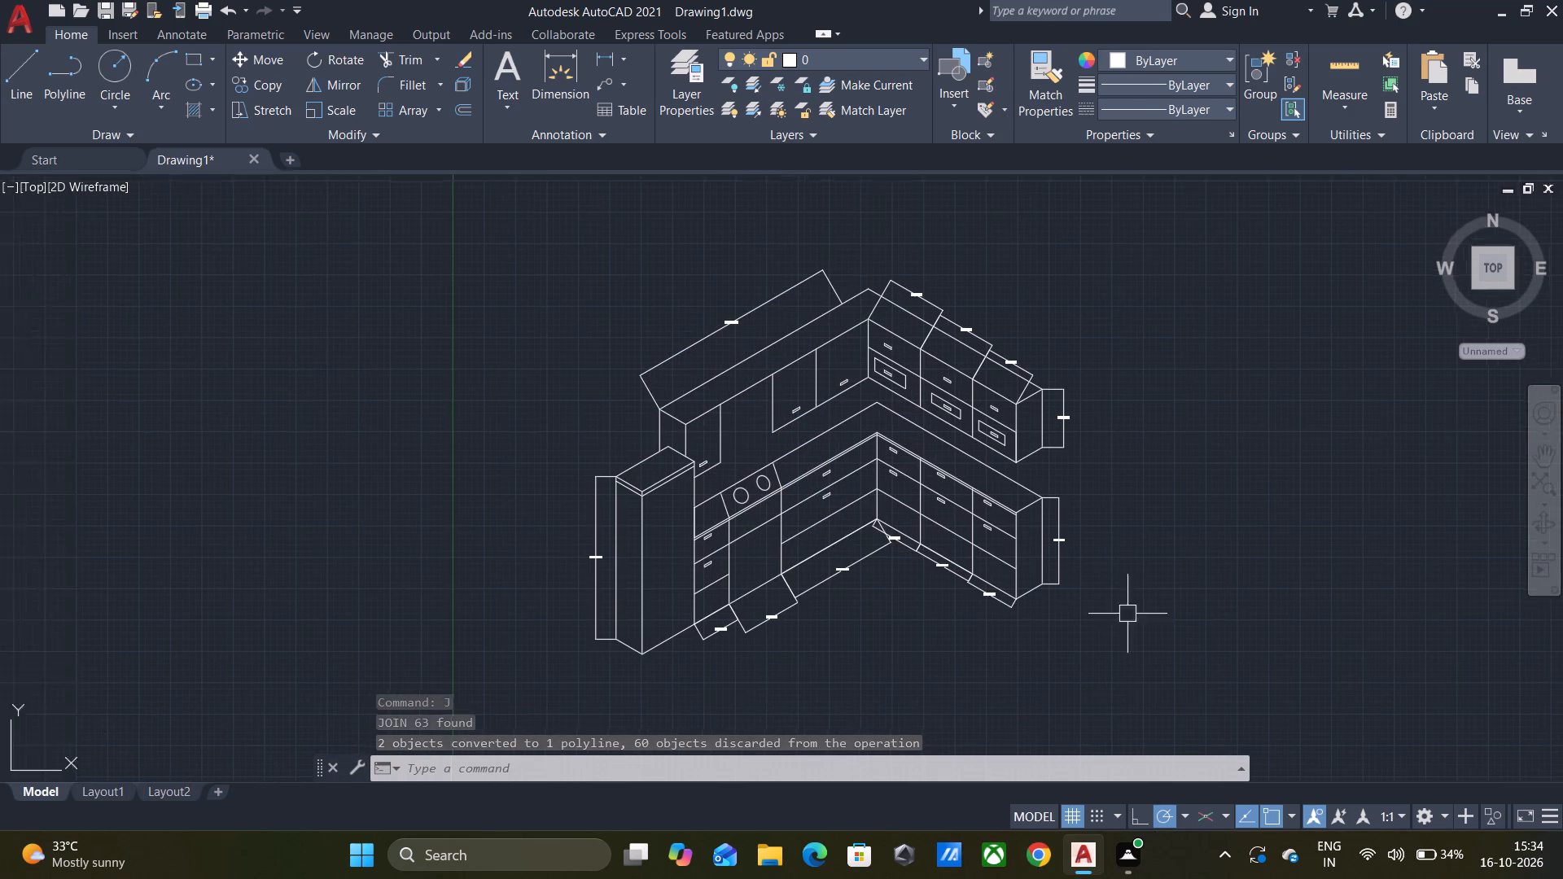
{"action": "middle_click_drag", "start_coordinate": [565, 344], "coordinate": [564, 321]}
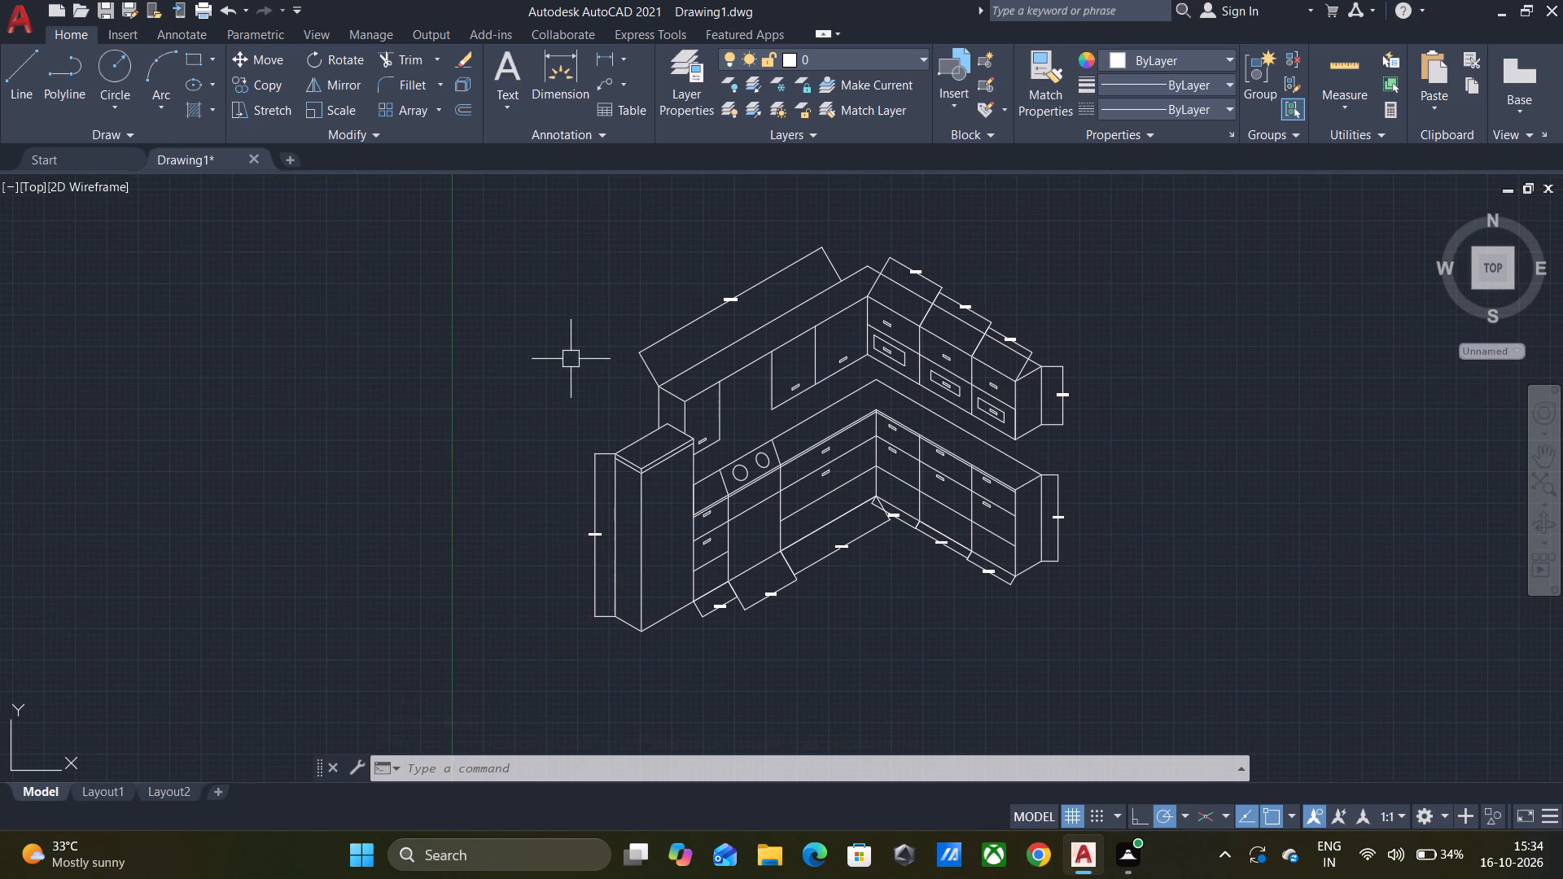
{"action": "left_click", "coordinate": [550, 235]}
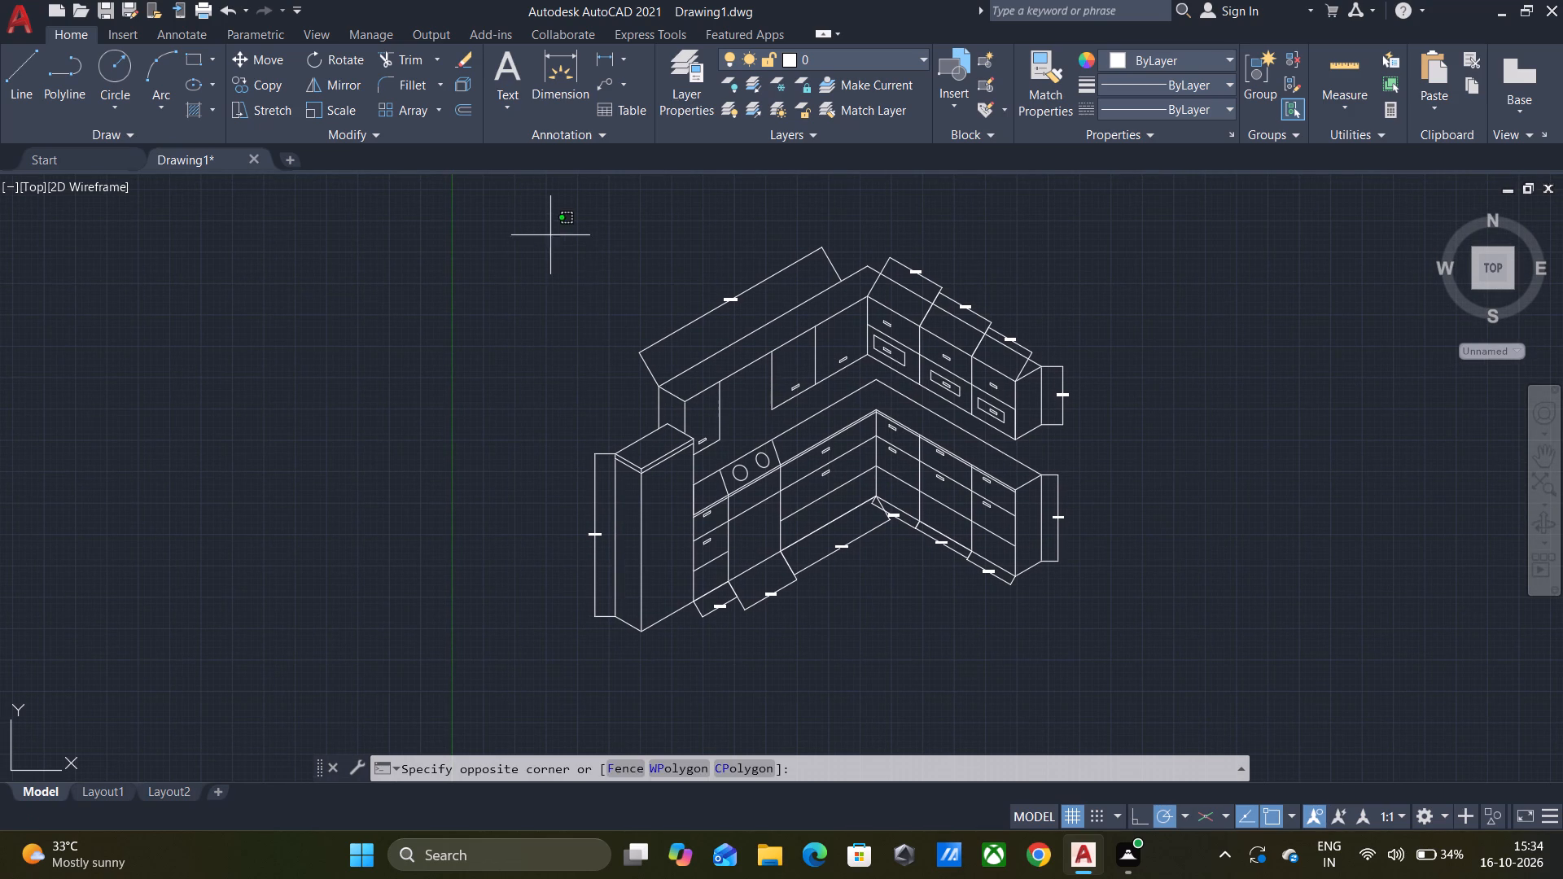
{"action": "left_click", "coordinate": [1263, 675]}
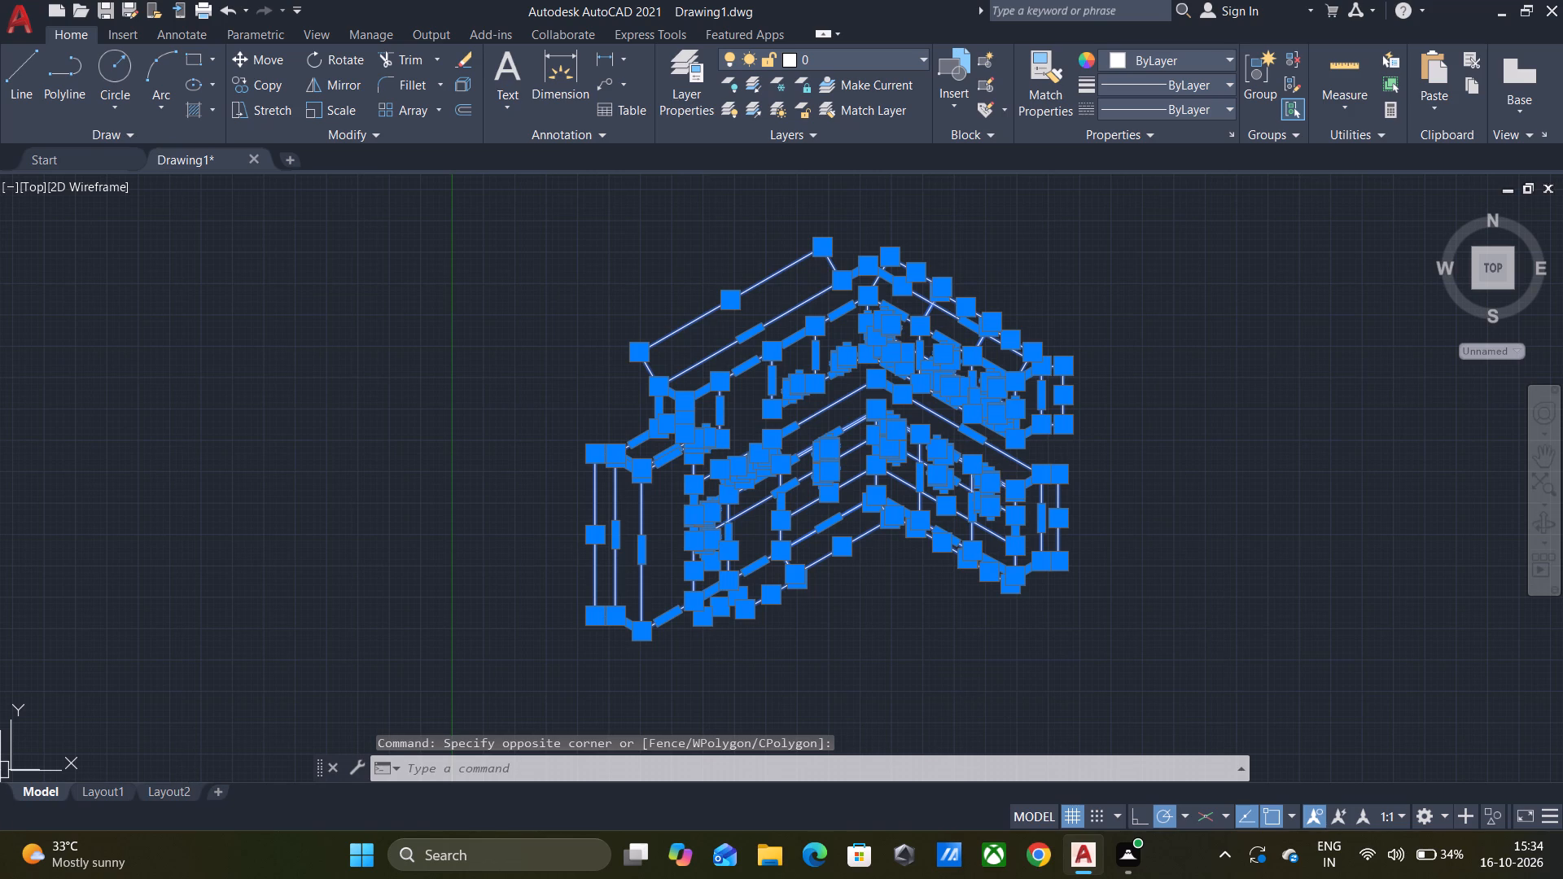
{"action": "key", "text": "ctrl+p"}
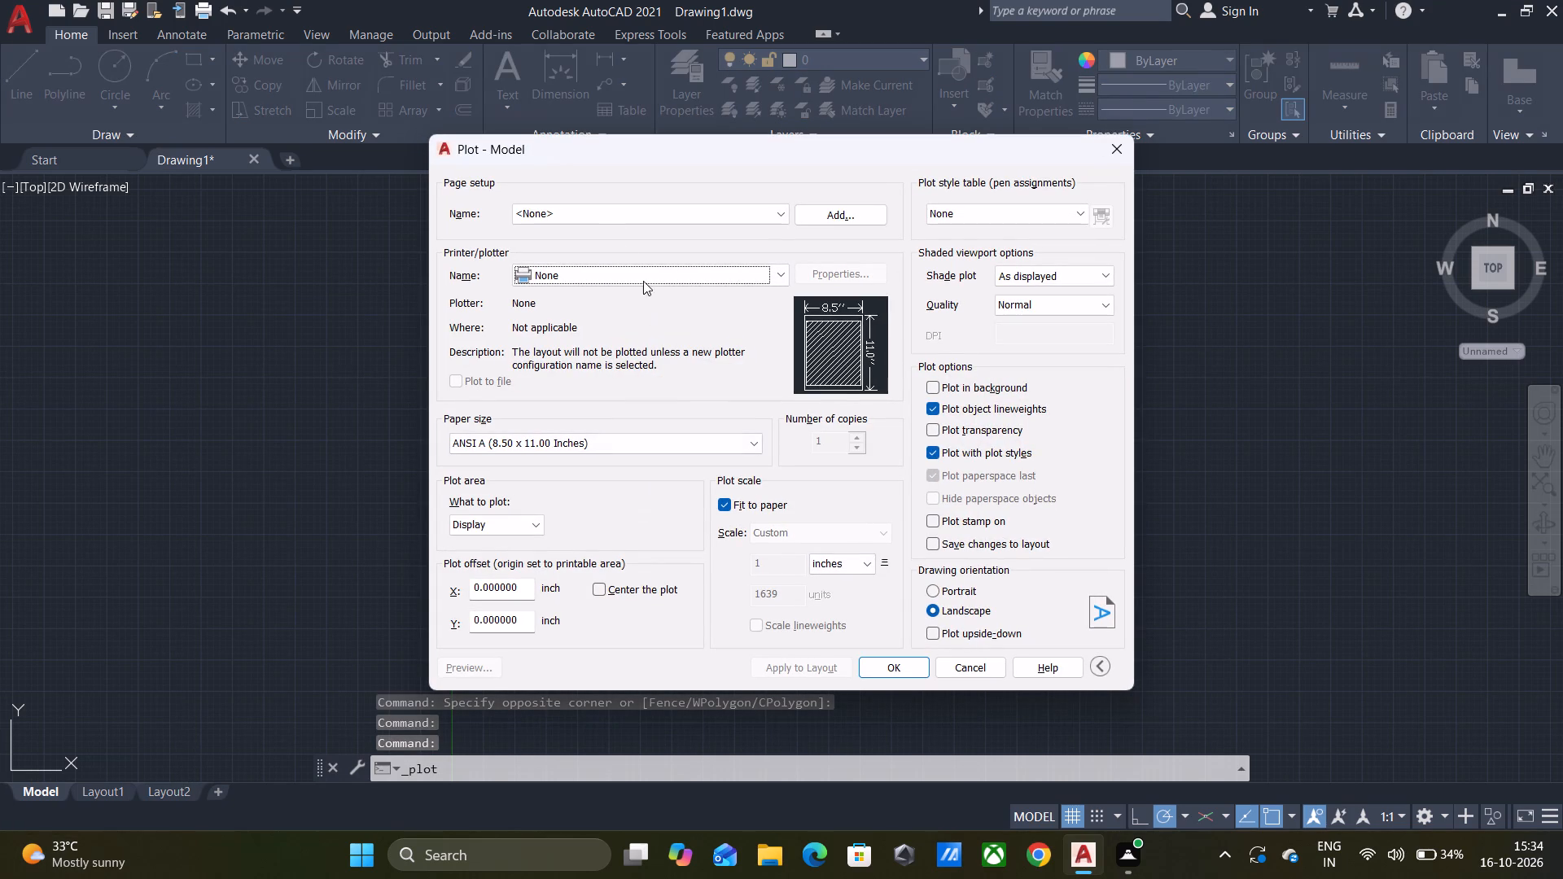
{"action": "left_click", "coordinate": [596, 279]}
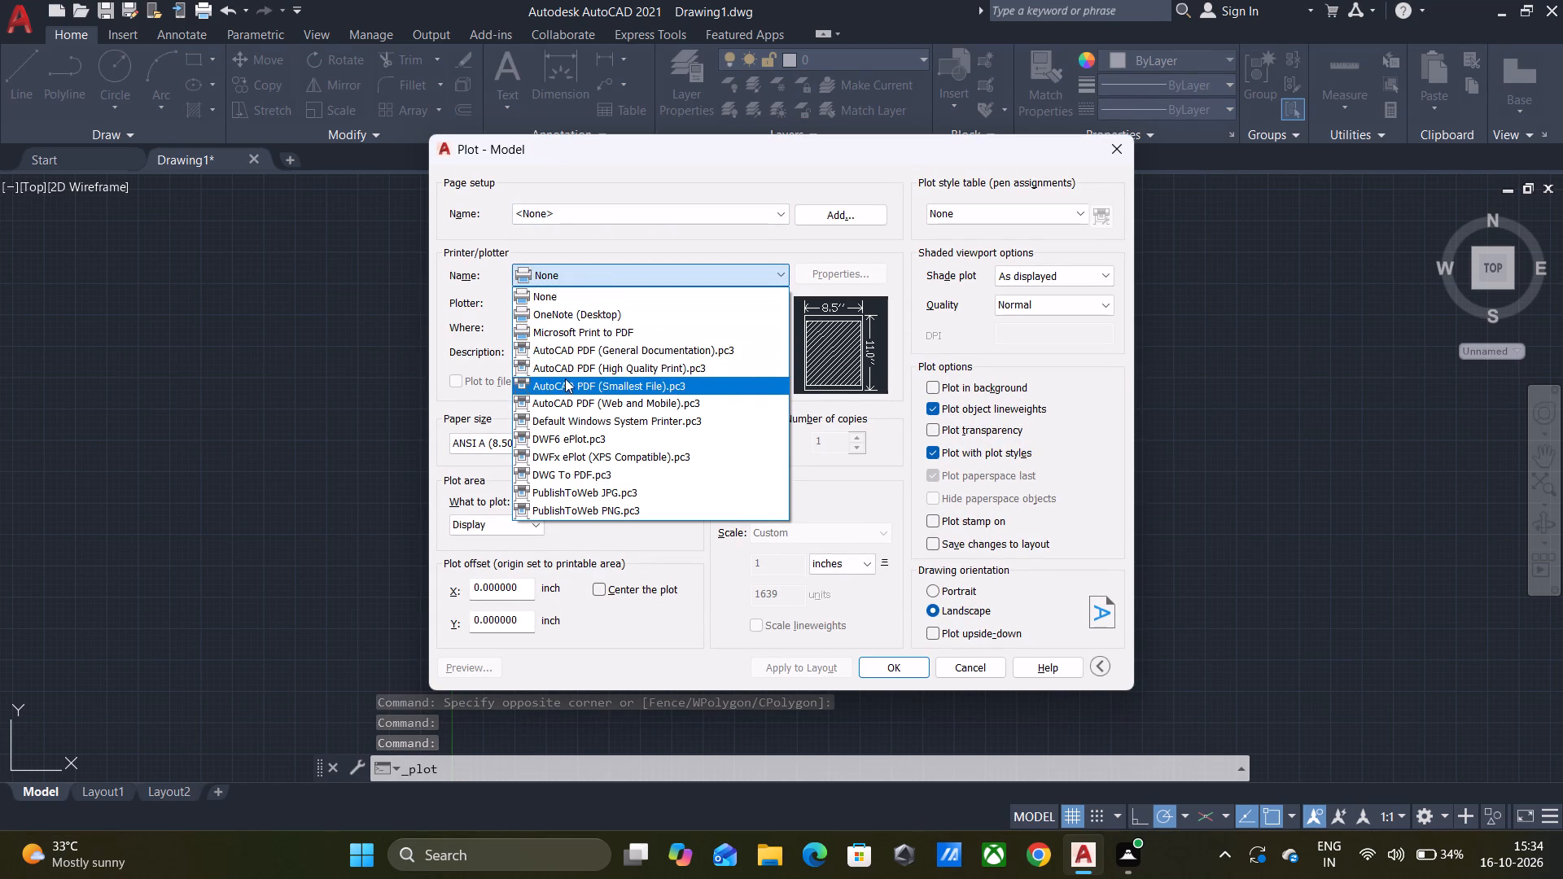
{"action": "left_click", "coordinate": [565, 371]}
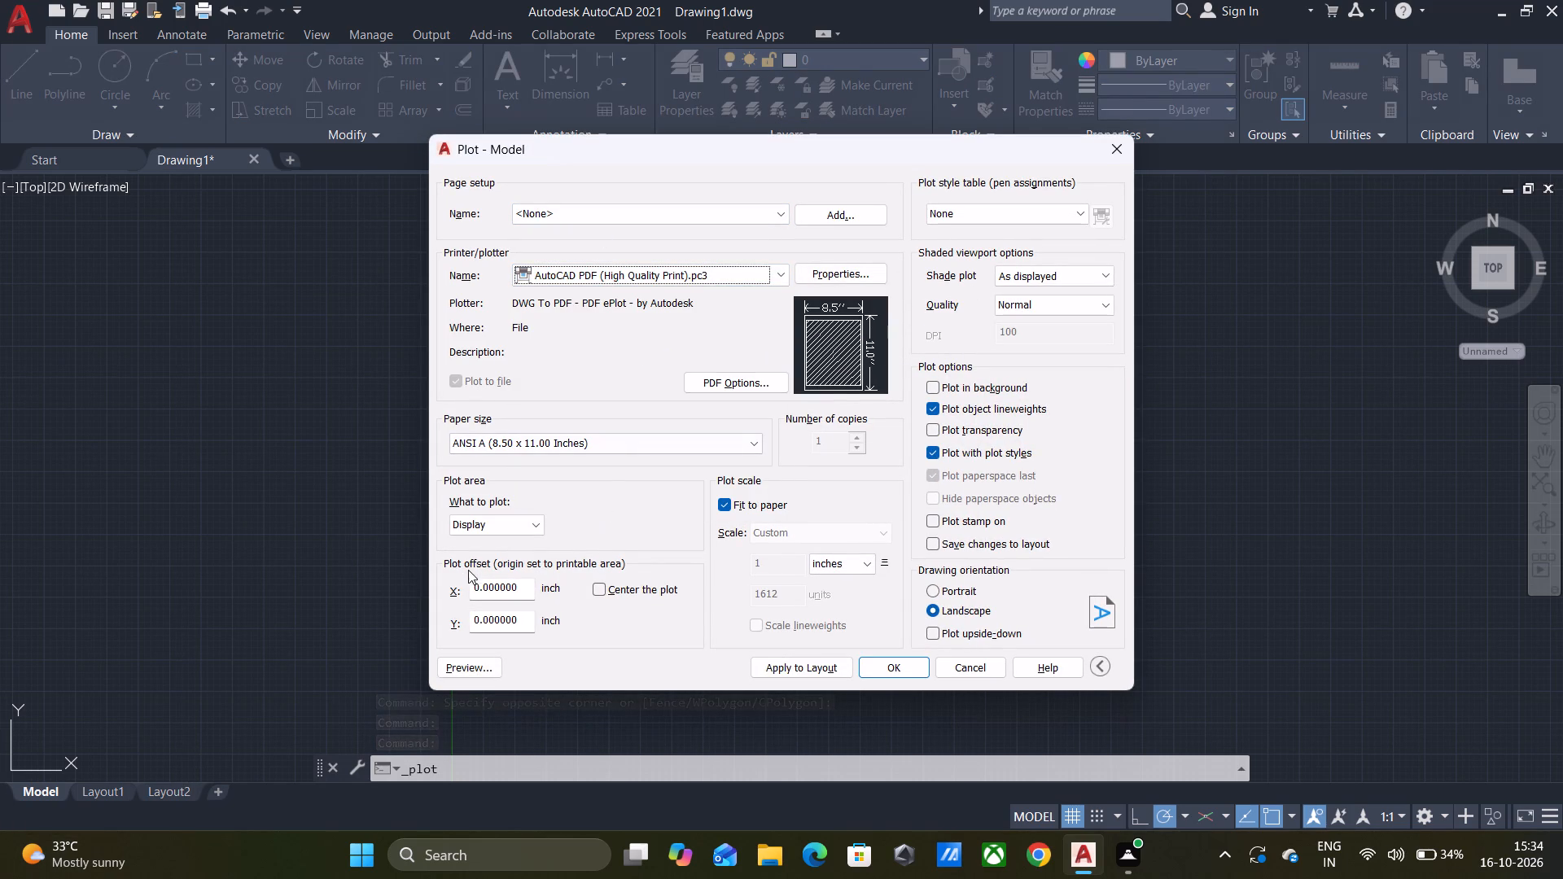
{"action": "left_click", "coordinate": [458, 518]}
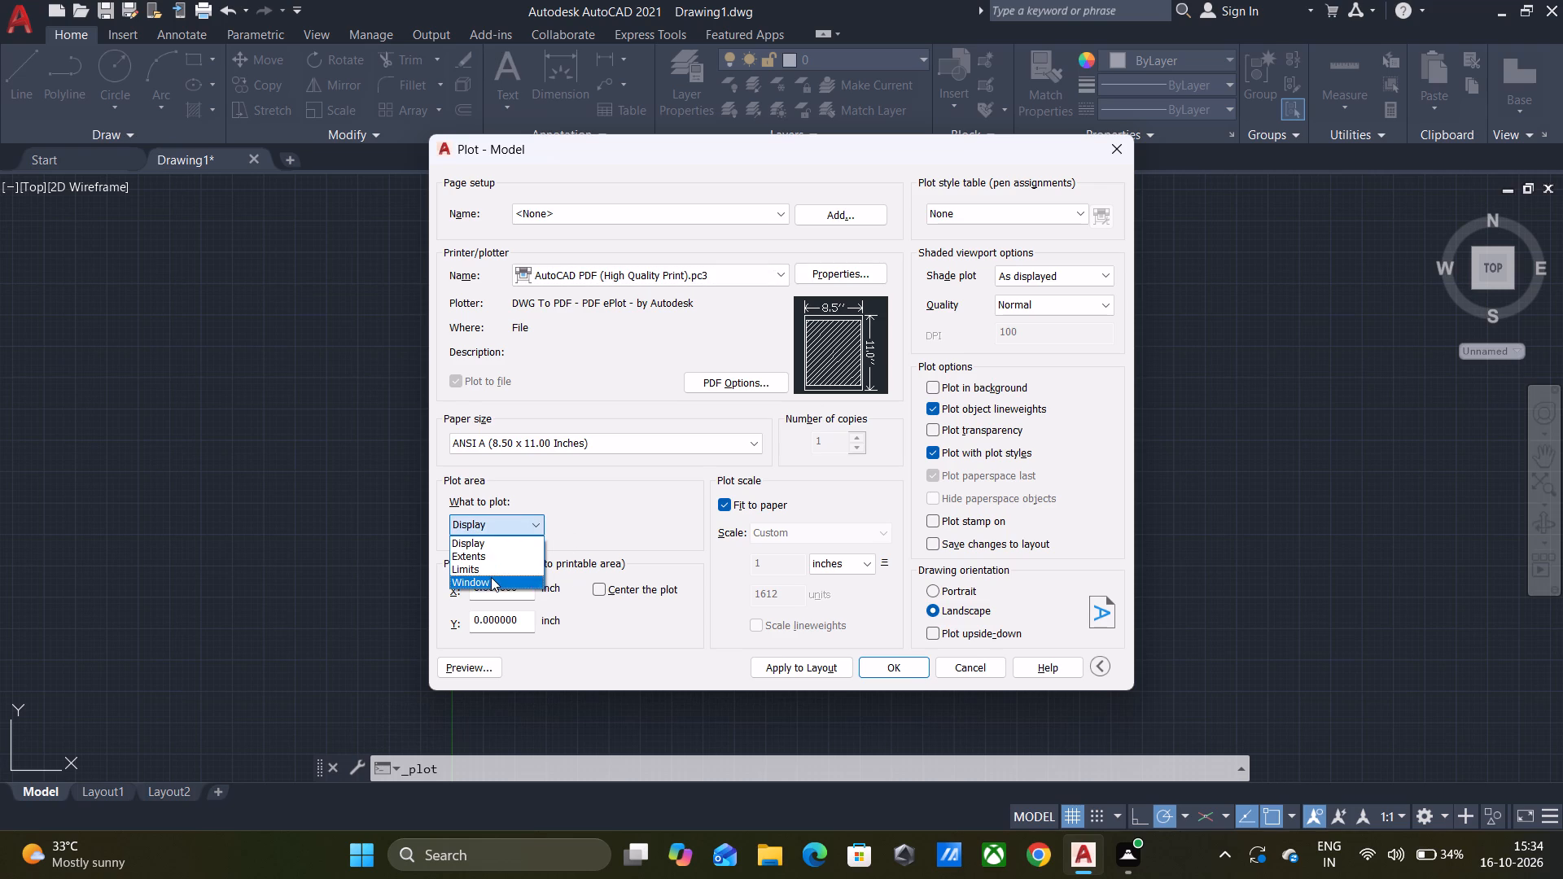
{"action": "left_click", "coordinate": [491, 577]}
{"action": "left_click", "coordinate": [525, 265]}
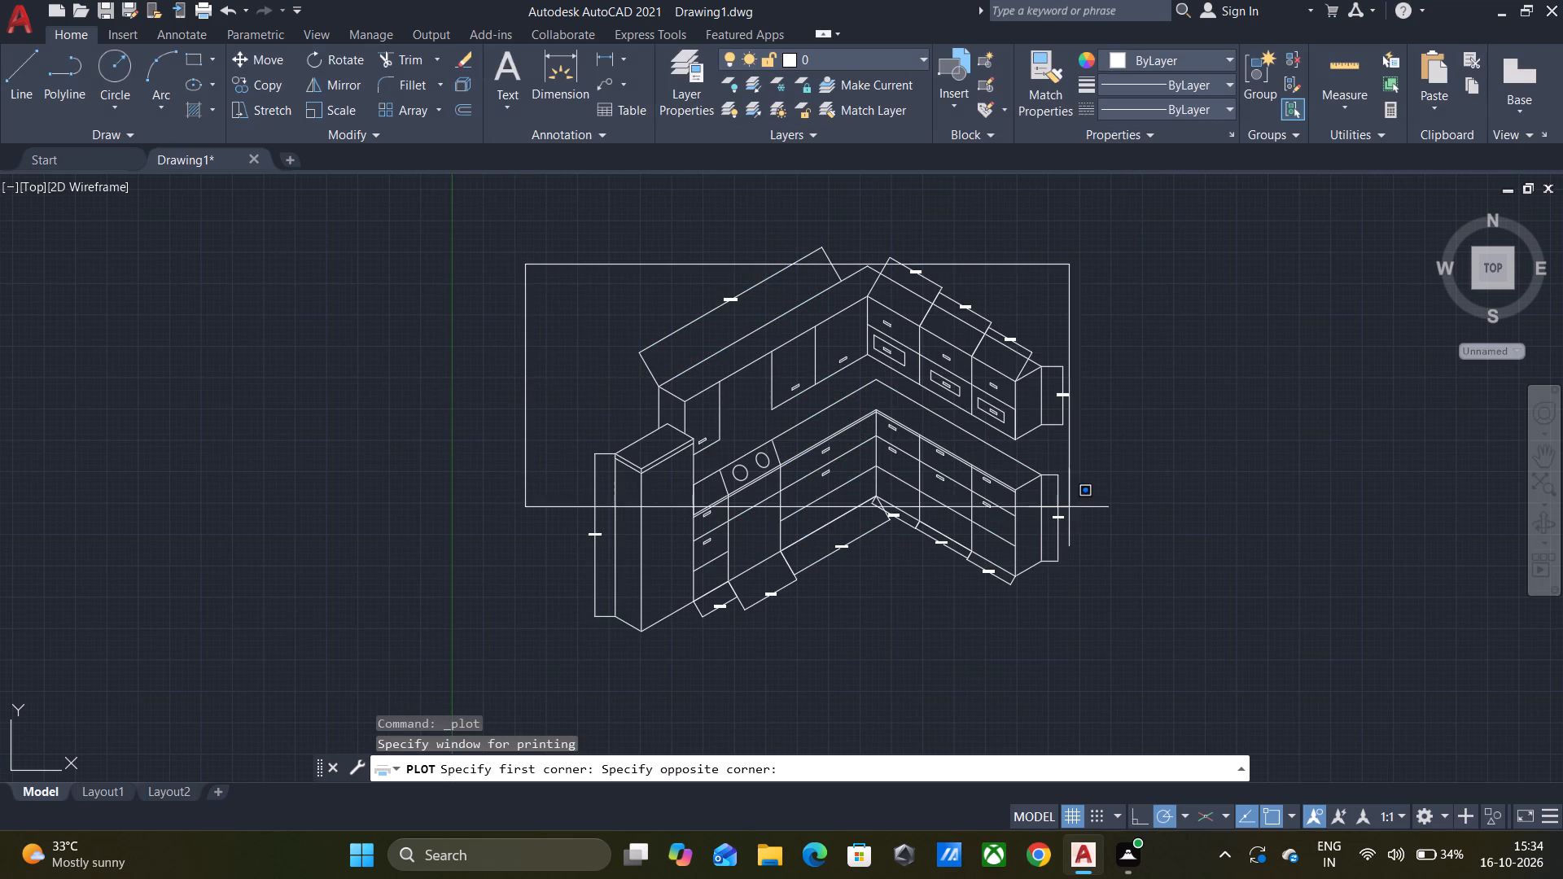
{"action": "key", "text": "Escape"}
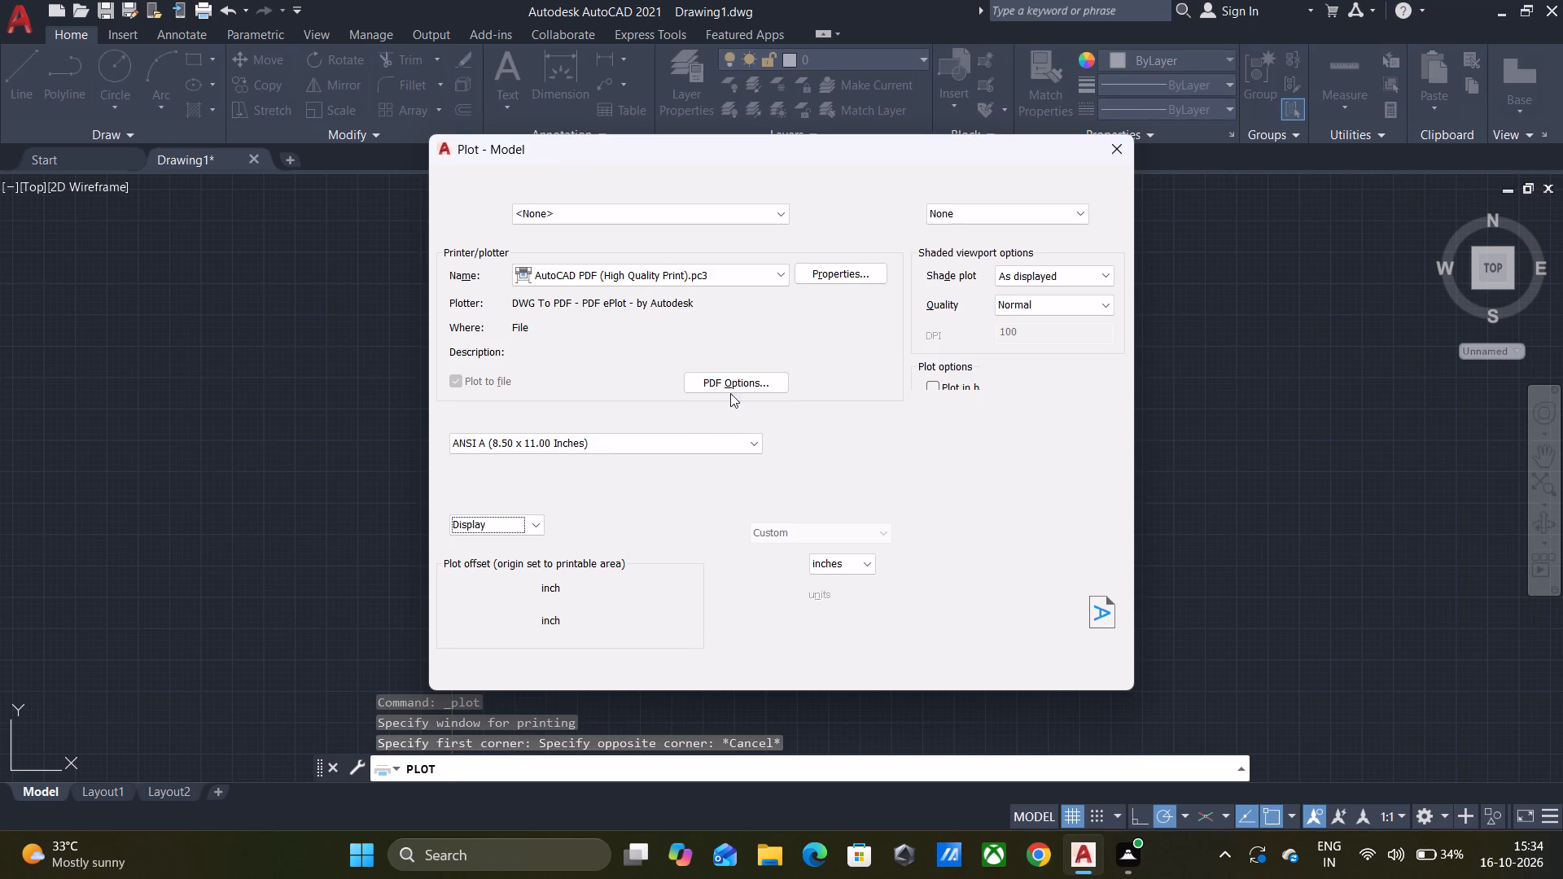
Set the plot area to a window enclosing the whole kitchen and its dimensions.
{"action": "left_click", "coordinate": [514, 518]}
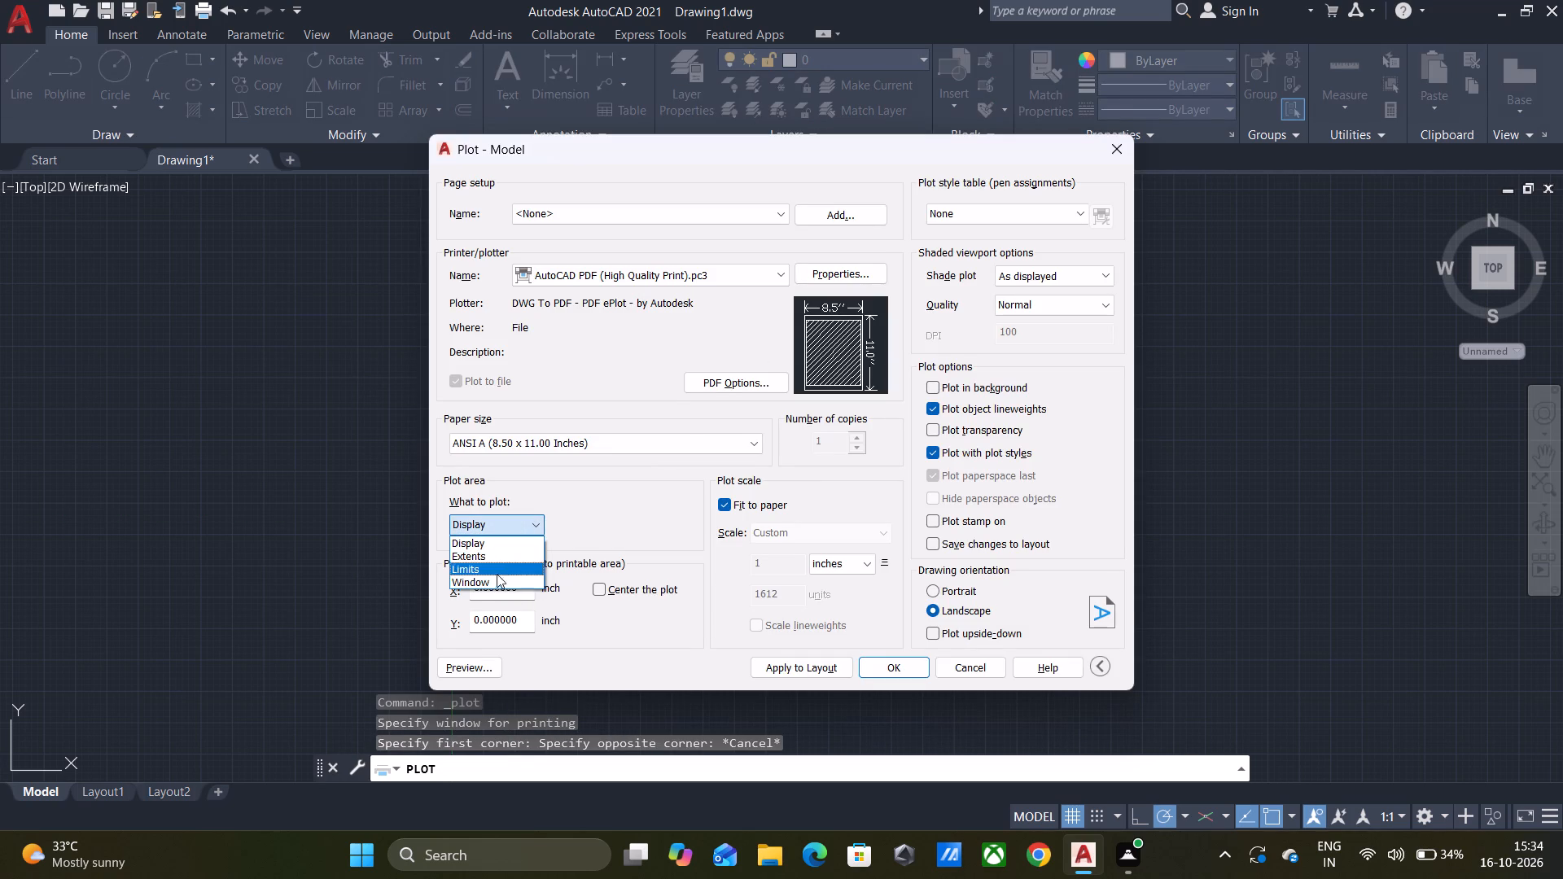
{"action": "left_click", "coordinate": [497, 586]}
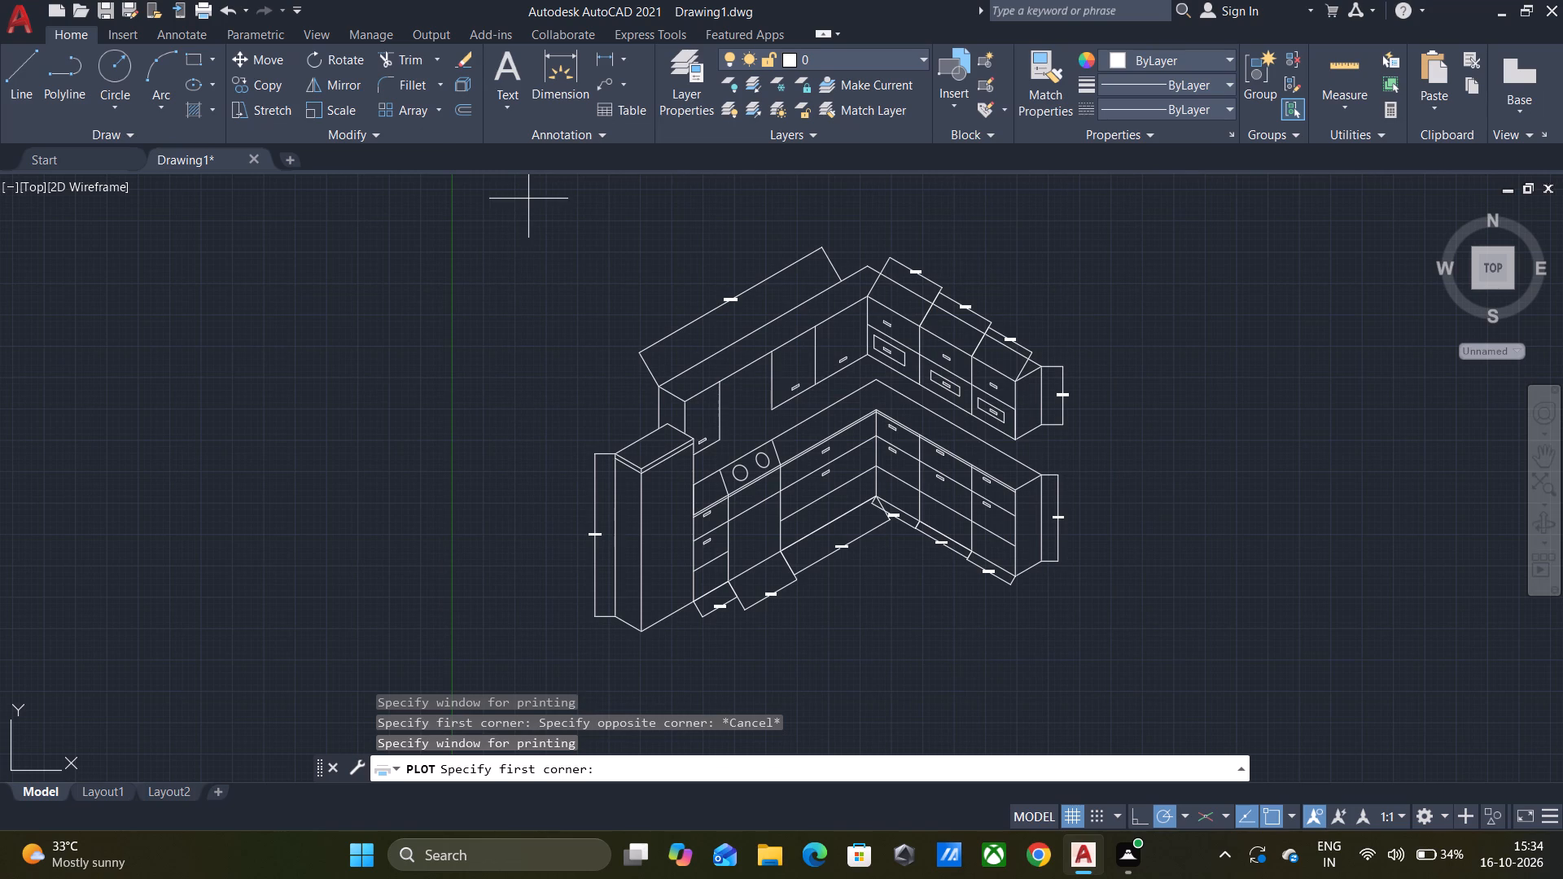
{"action": "left_click", "coordinate": [531, 190]}
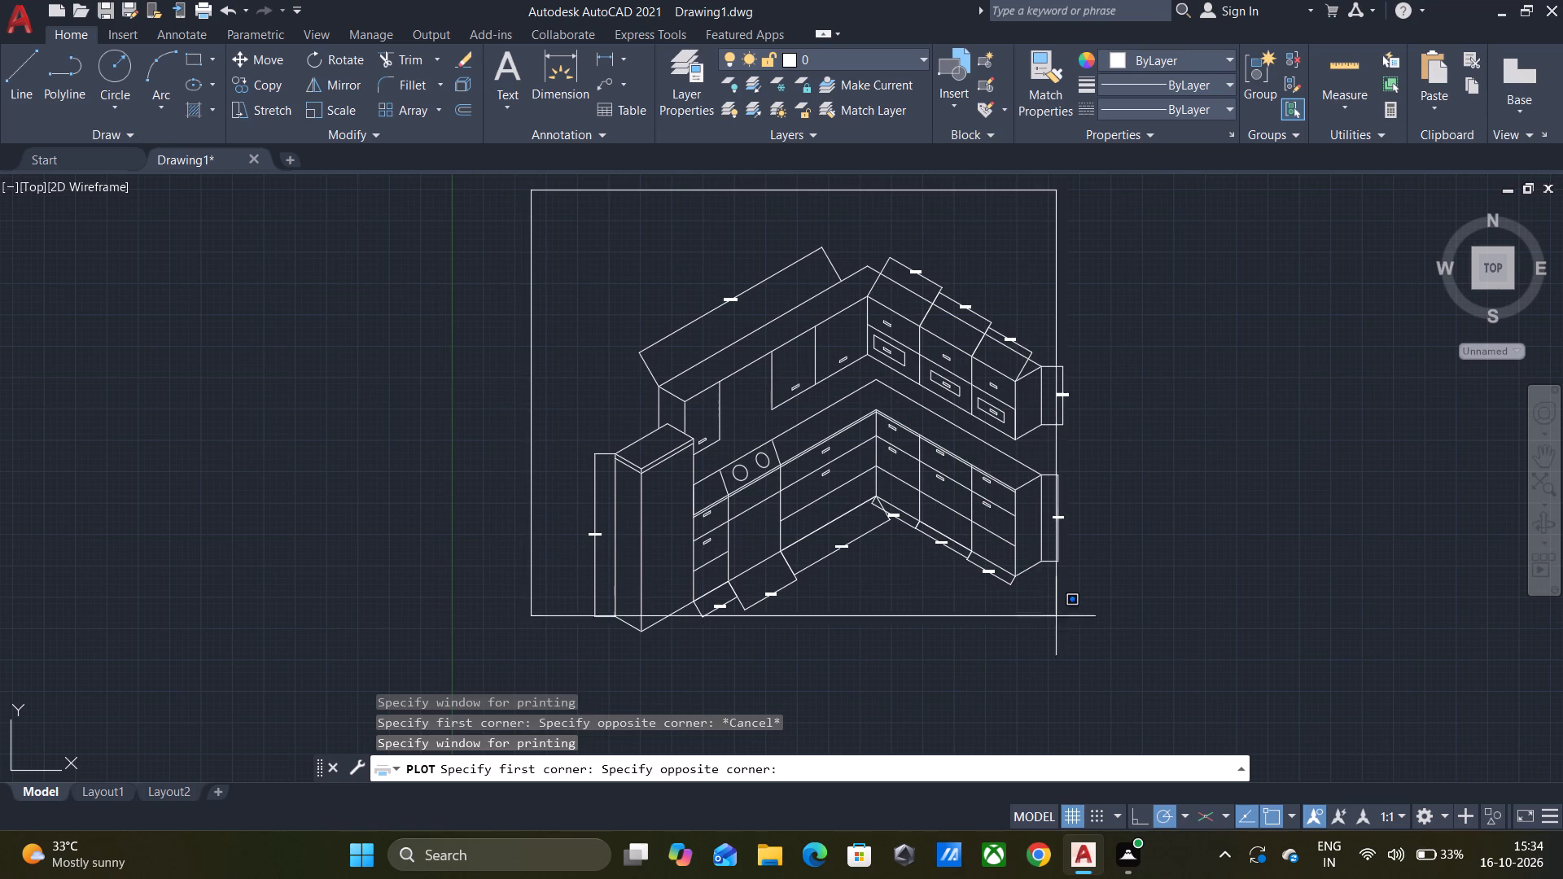
{"action": "left_click", "coordinate": [1127, 678]}
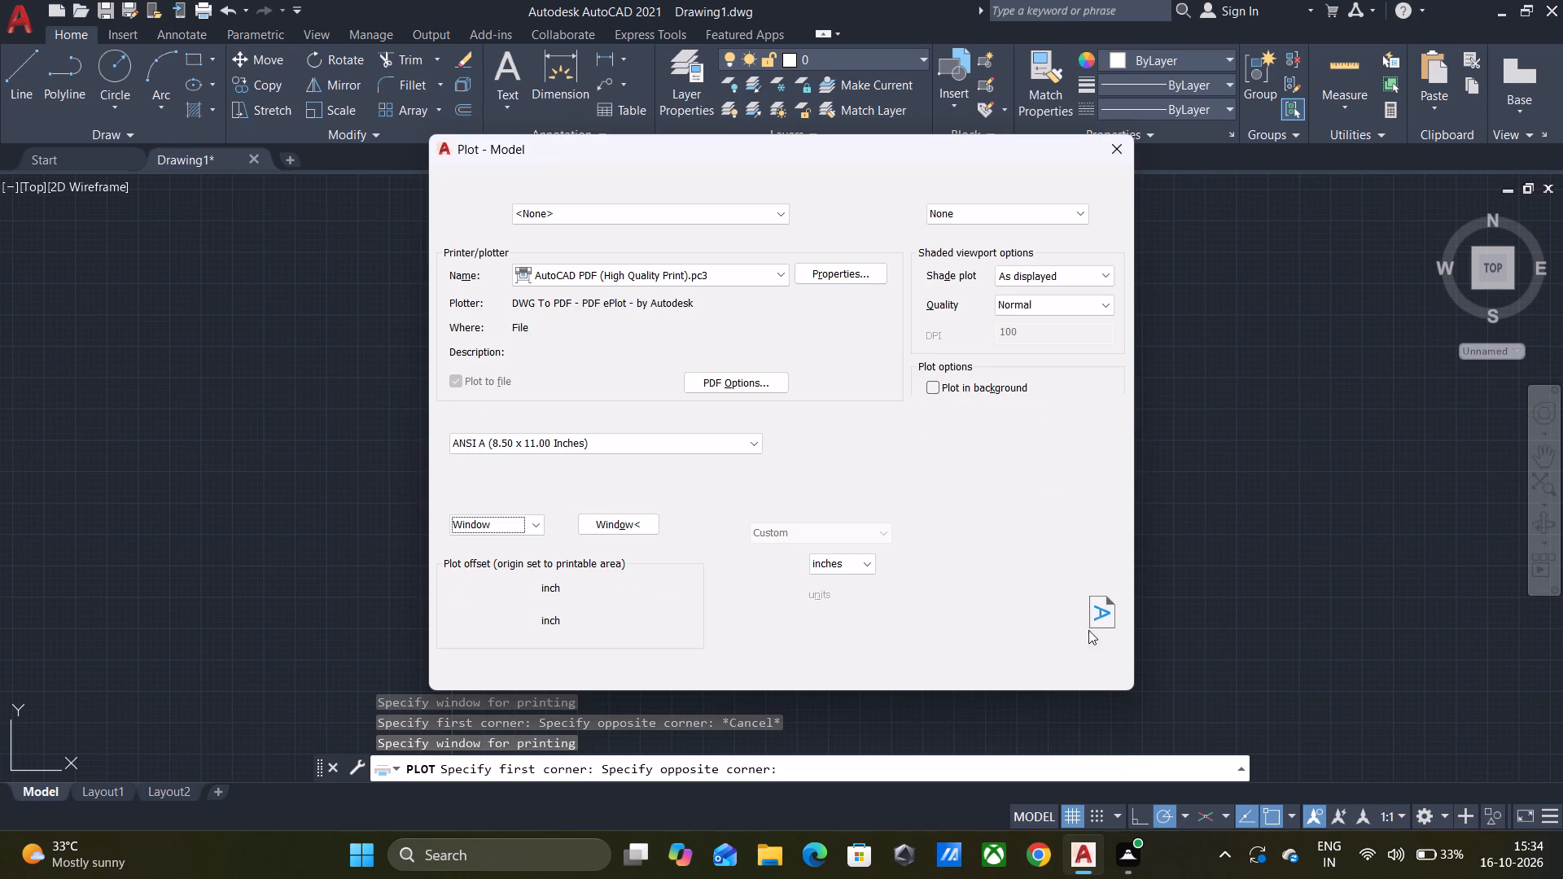
Preview the plot and examine the wall cabinet and base cabinet dimension texts up close, then return to the plot settings.
{"action": "left_click", "coordinate": [482, 663]}
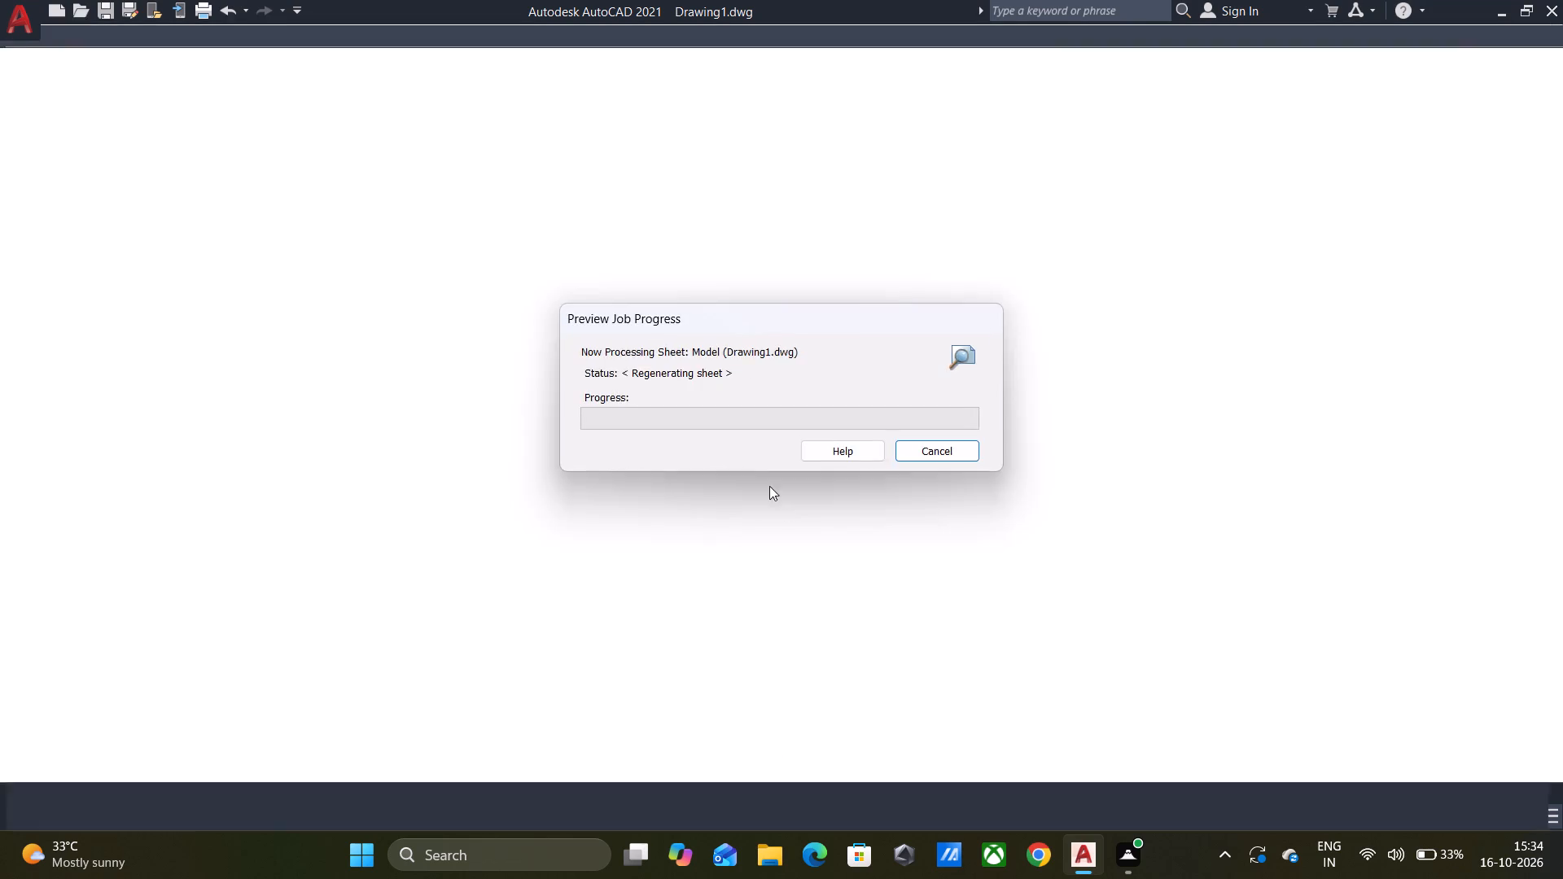
{"action": "scroll", "coordinate": [656, 283], "scroll_direction": "up", "scroll_amount": 2}
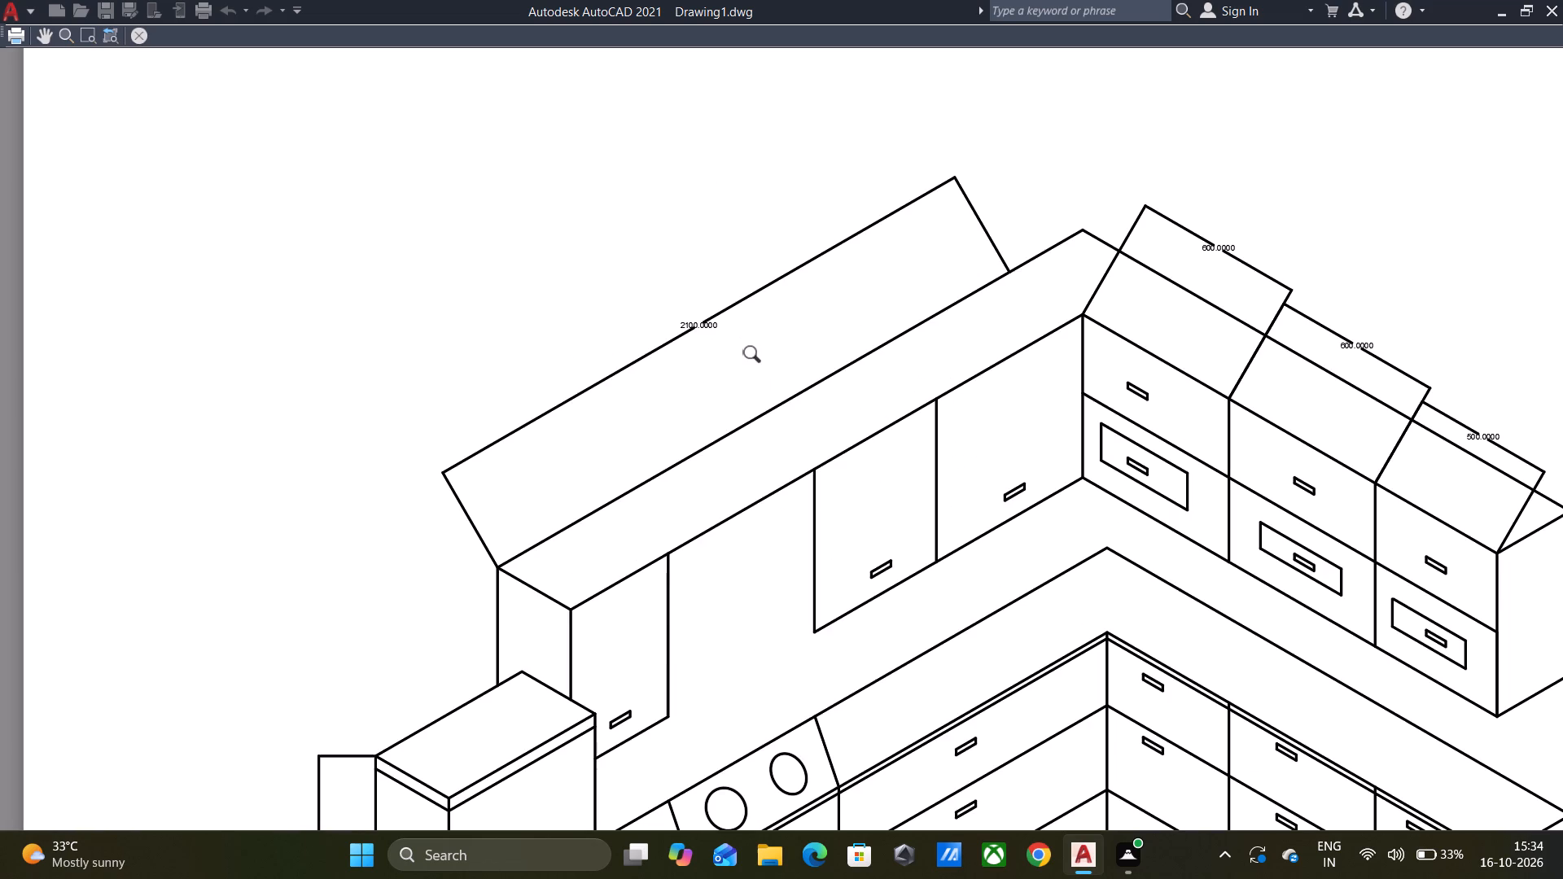
{"action": "scroll", "coordinate": [757, 356], "scroll_direction": "up", "scroll_amount": 2}
{"action": "scroll", "coordinate": [757, 356], "scroll_direction": "down", "scroll_amount": 1}
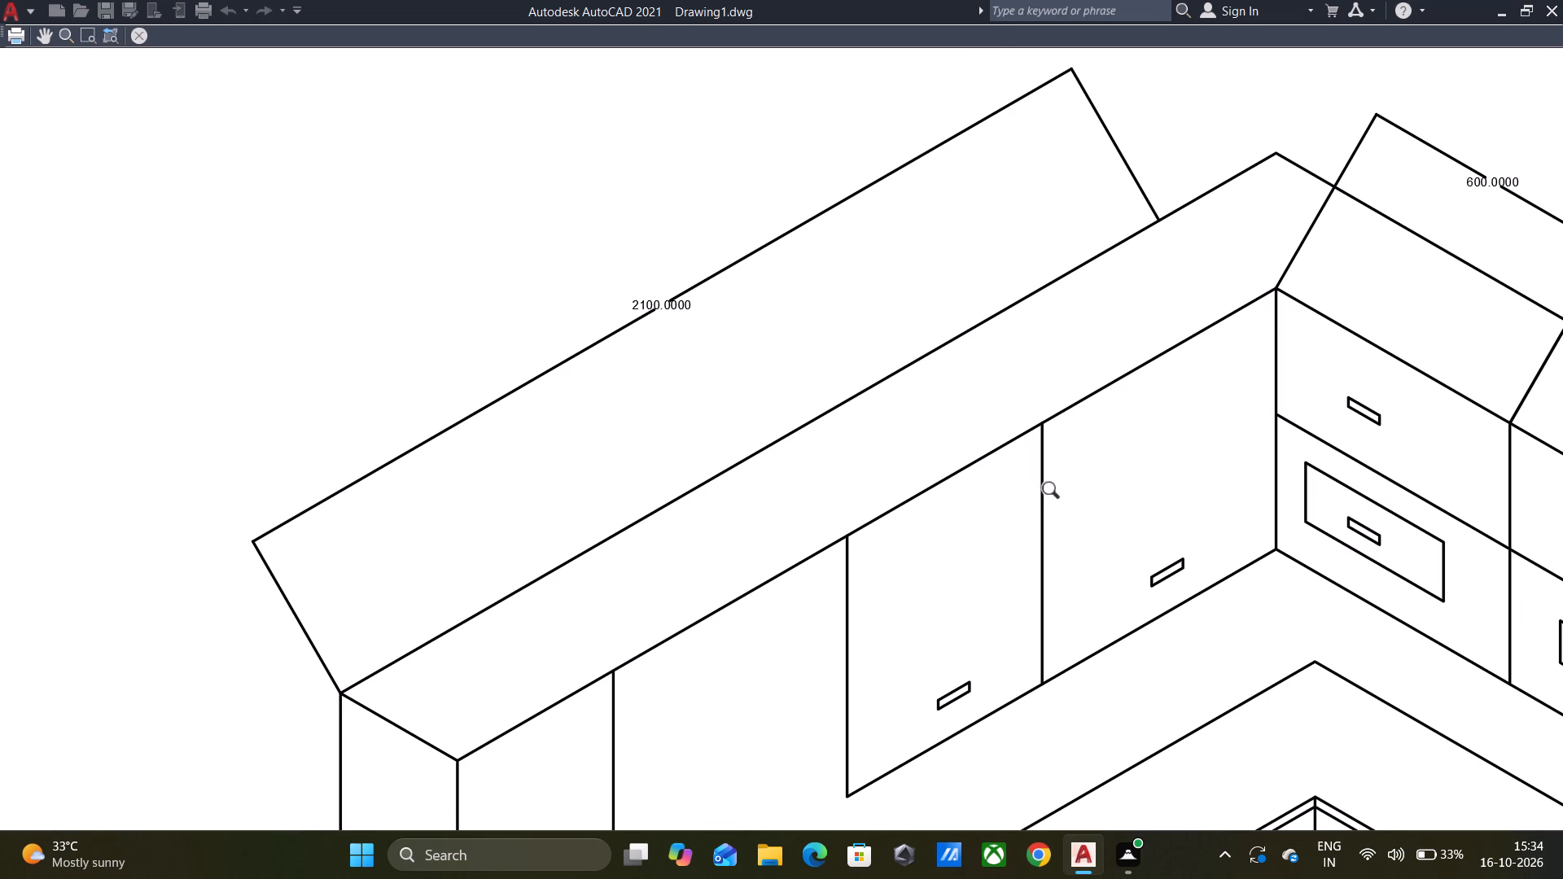
{"action": "middle_click_drag", "start_coordinate": [989, 442], "coordinate": [882, 270]}
{"action": "scroll", "coordinate": [882, 270], "scroll_direction": "down", "scroll_amount": 2}
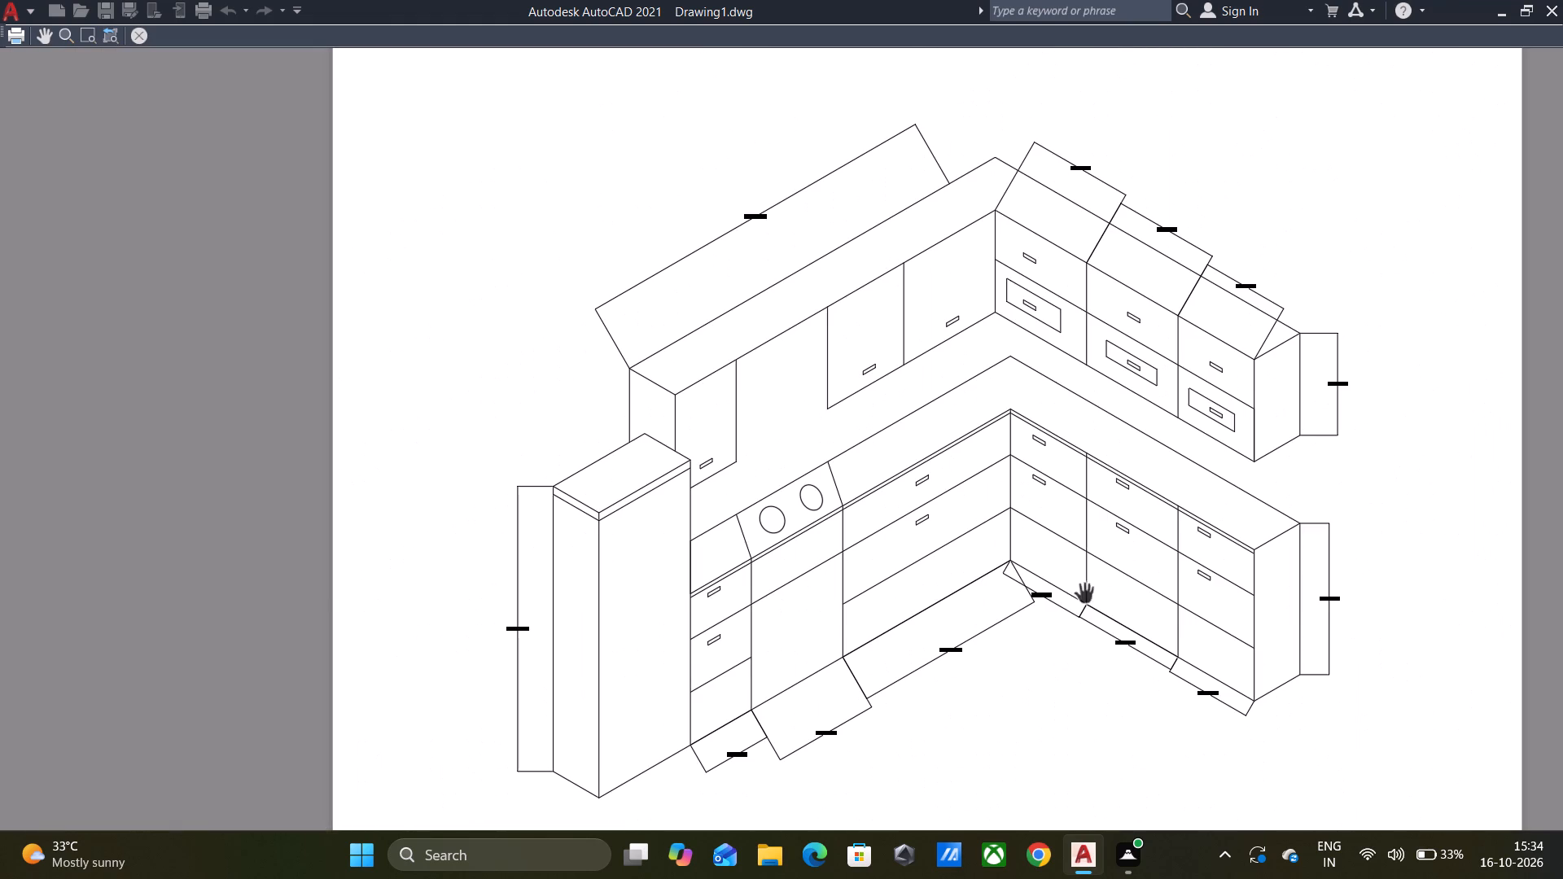
{"action": "scroll", "coordinate": [1062, 618], "scroll_direction": "up", "scroll_amount": 2}
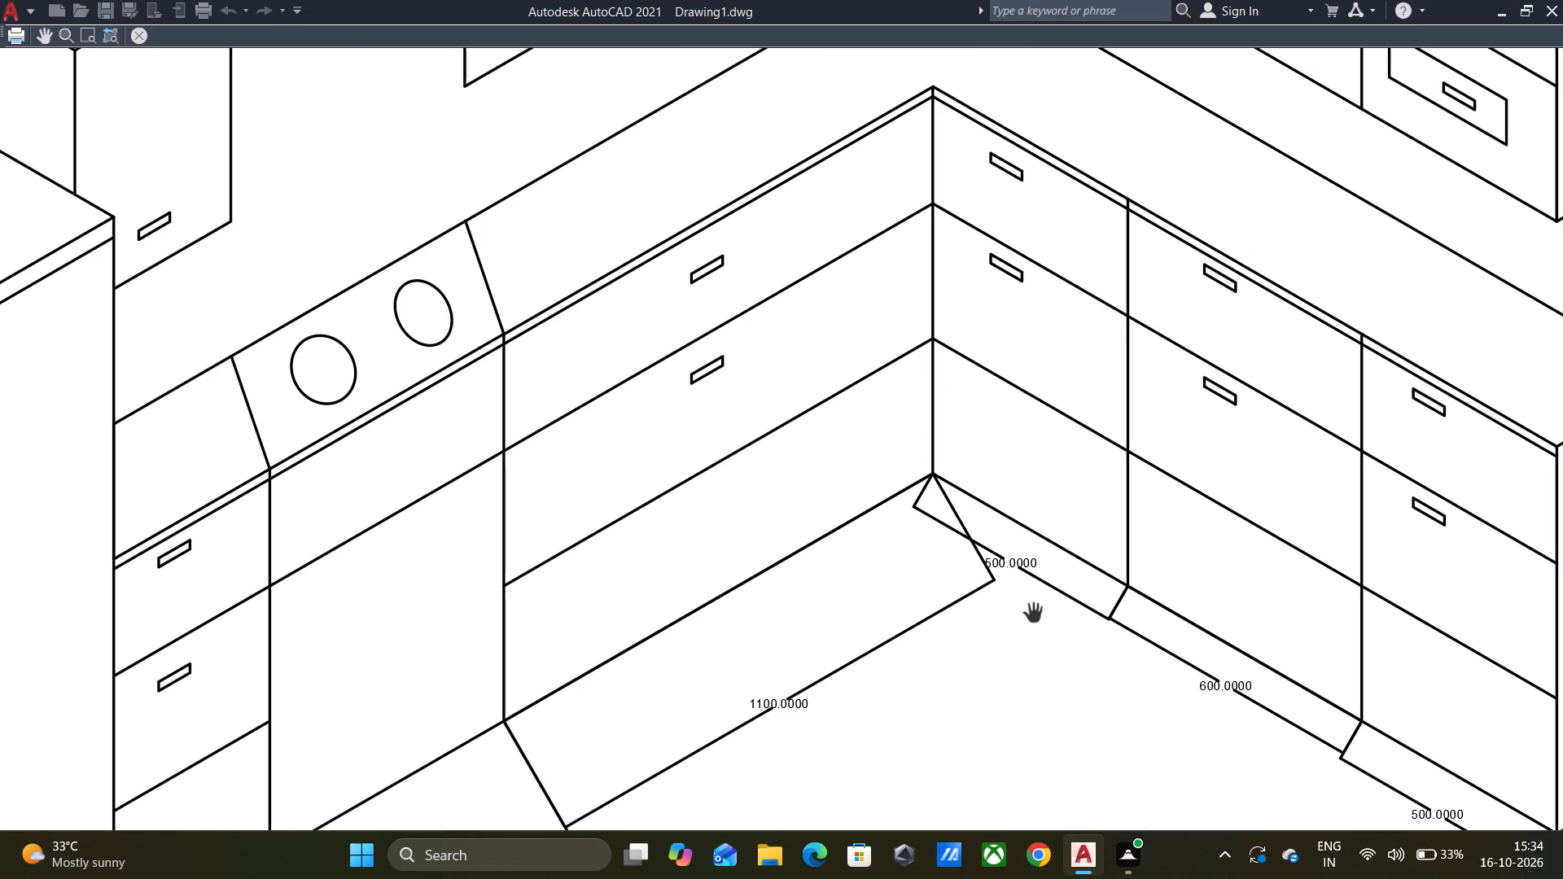
{"action": "scroll", "coordinate": [1038, 603], "scroll_direction": "down", "scroll_amount": 2}
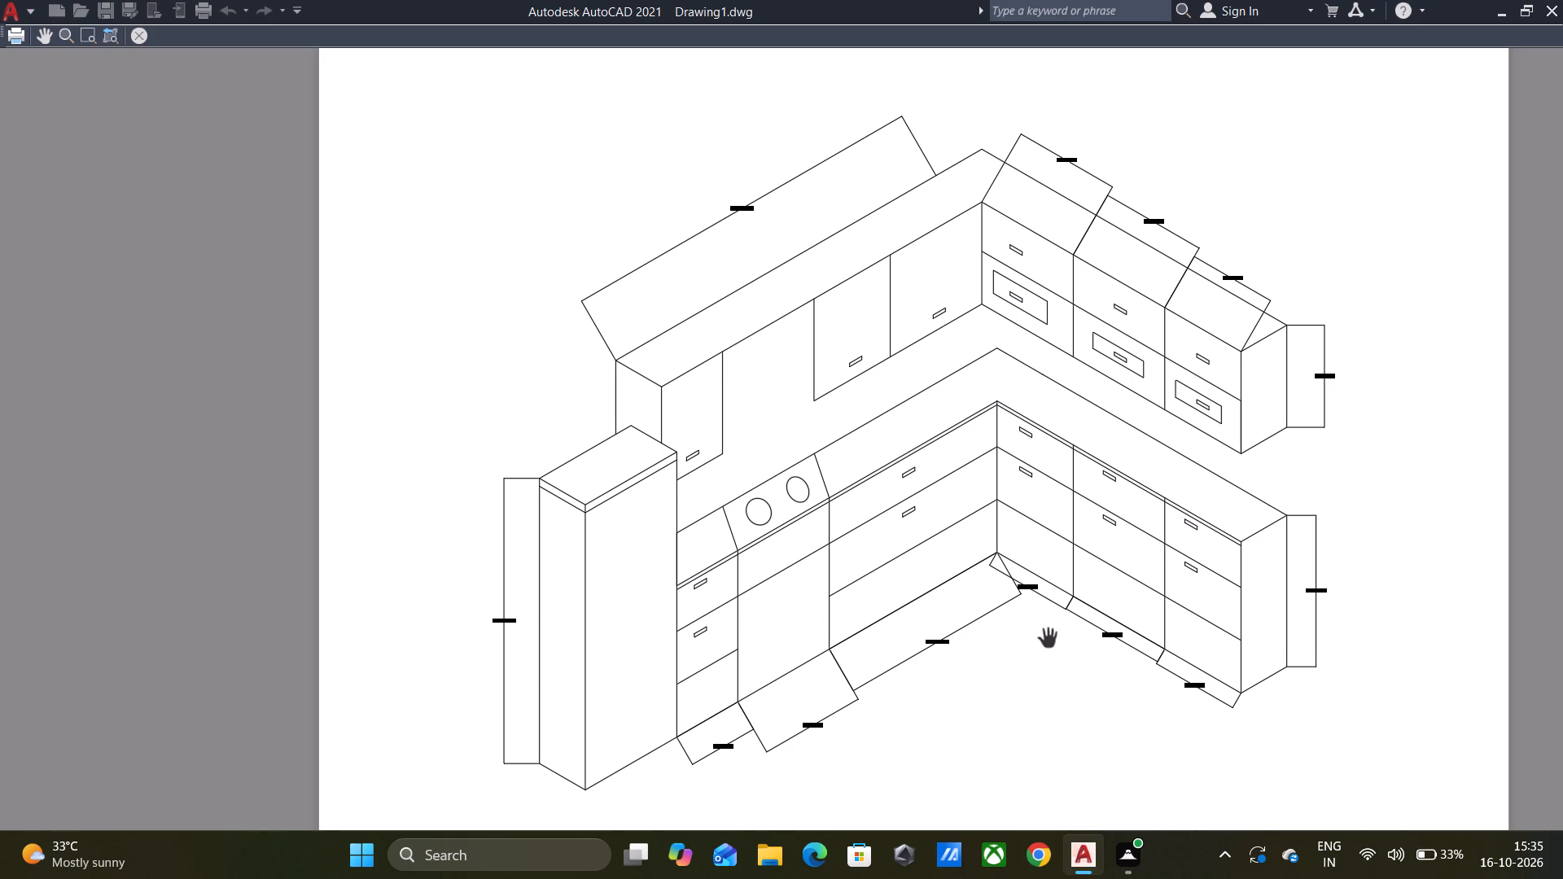
{"action": "key", "text": "Escape"}
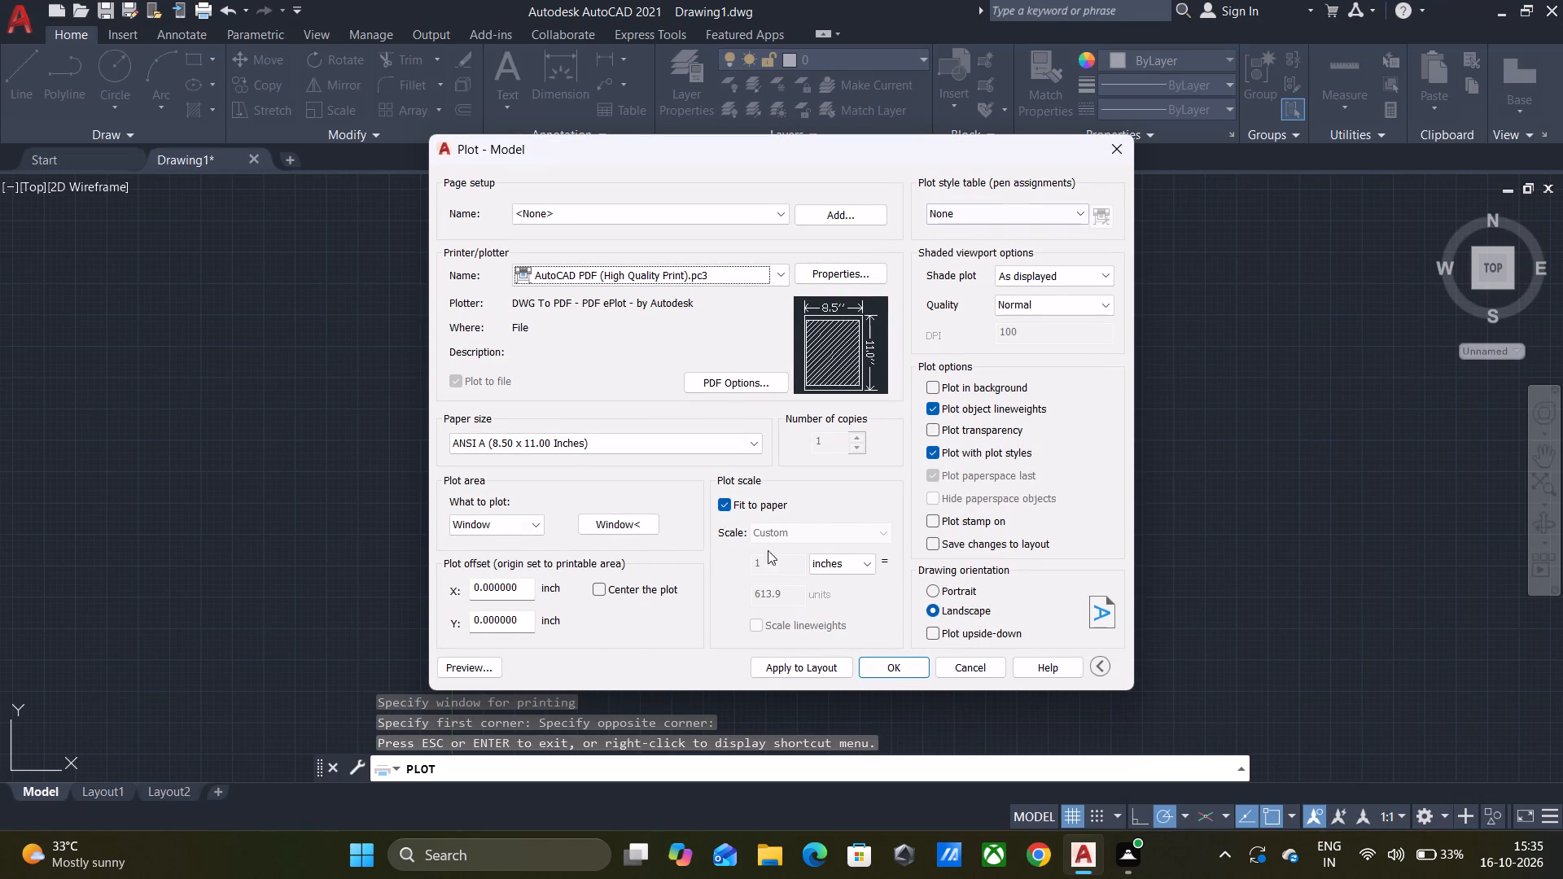
Plot the kitchen to a PDF file named L SHAPED KITCHEN in the Documents folder.
{"action": "left_click", "coordinate": [889, 663]}
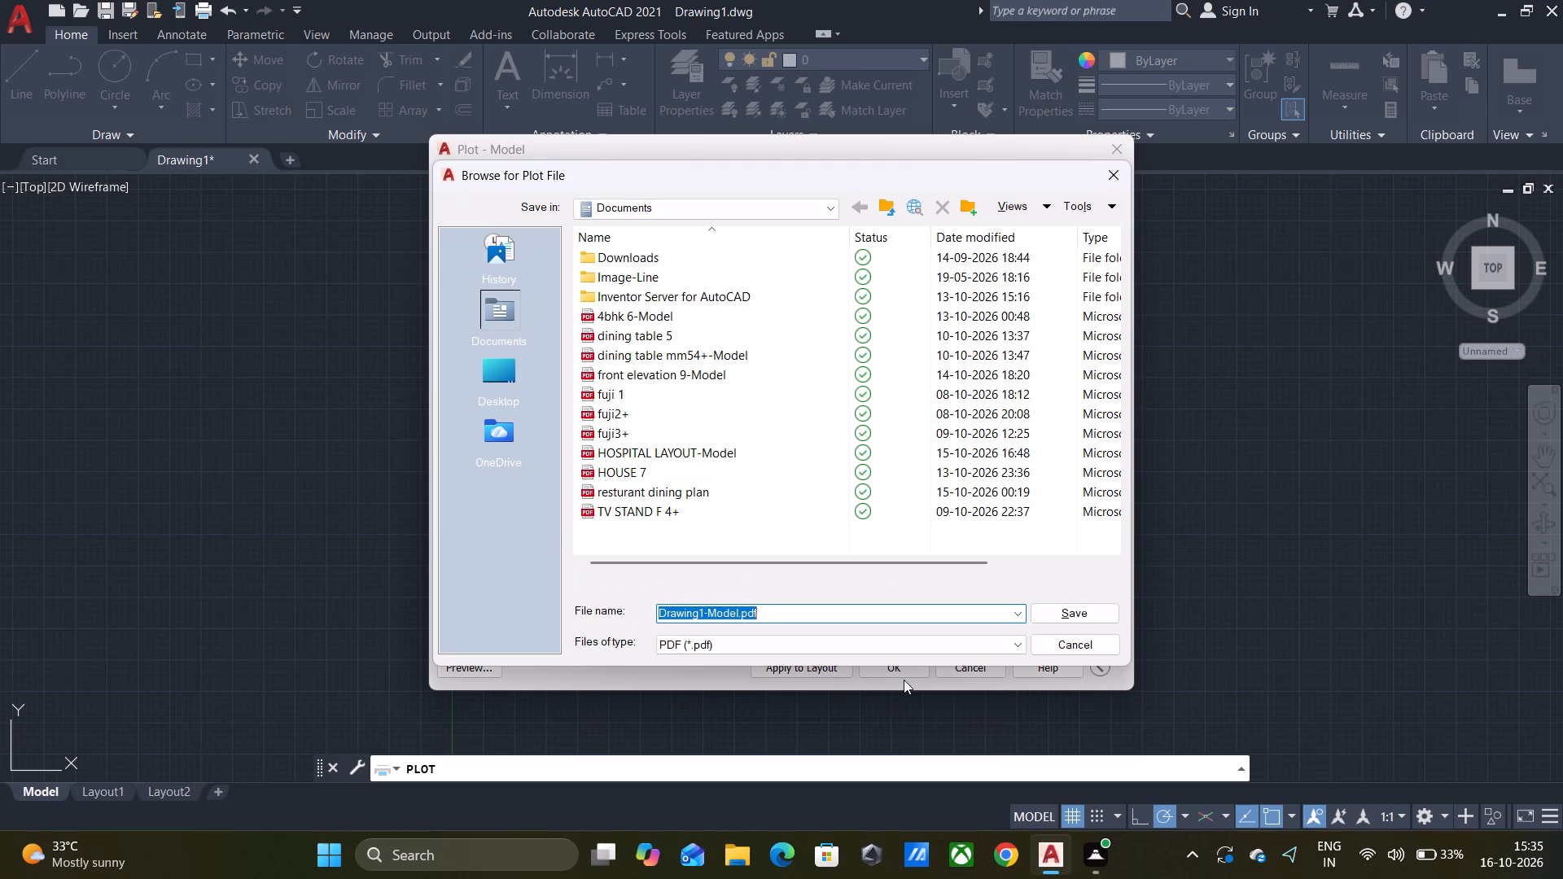
{"action": "key", "text": "BackSpace"}
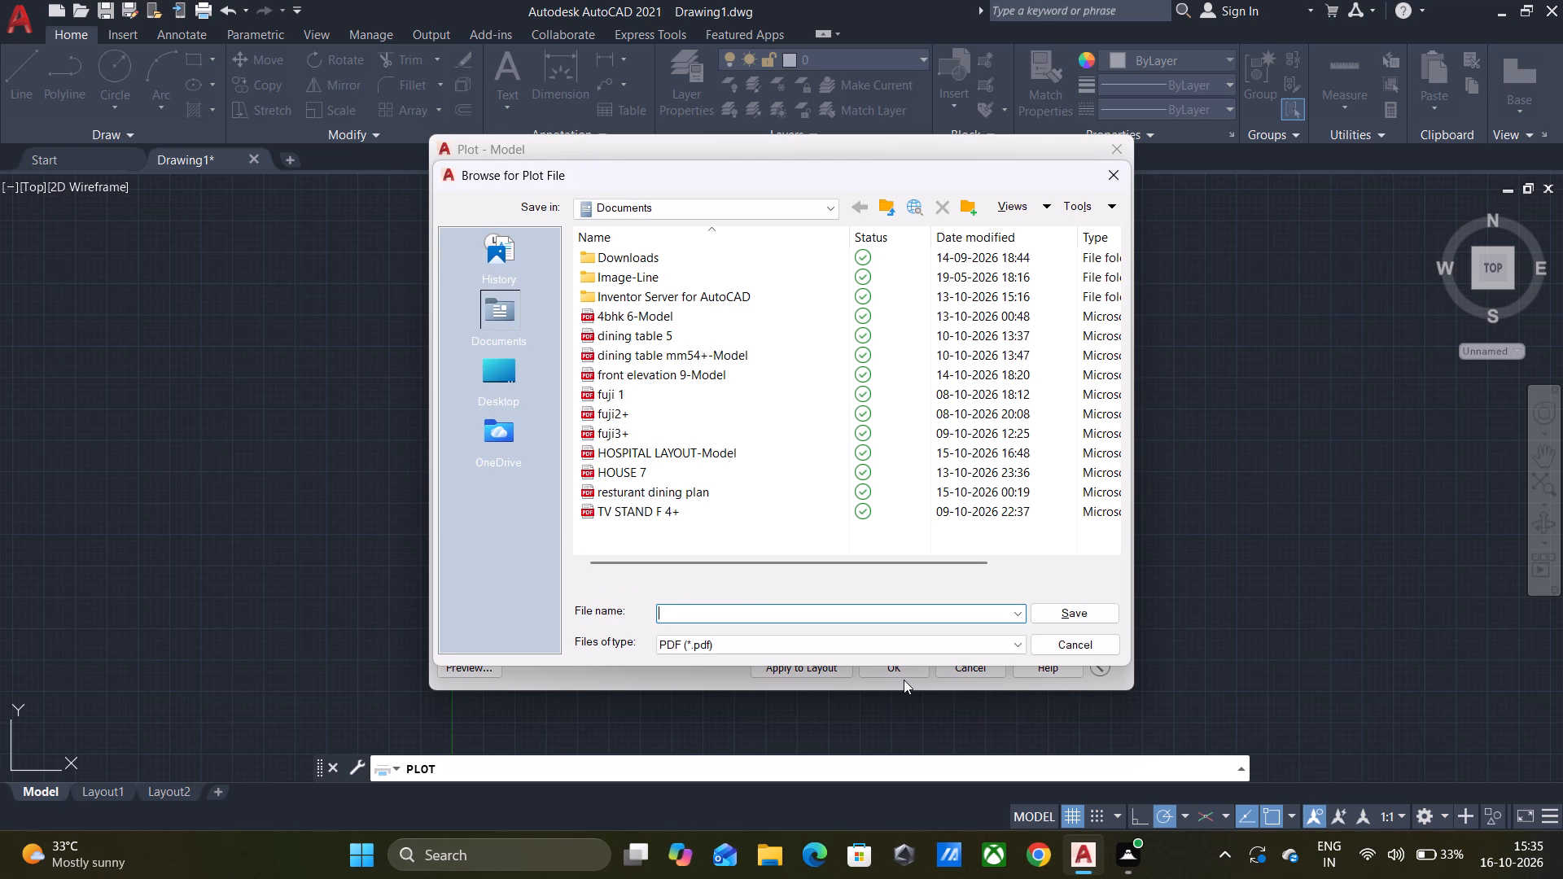
{"action": "type", "text": "L SHA"}
{"action": "type", "text": "PED KITCHEN"}
{"action": "left_click", "coordinate": [1101, 614]}
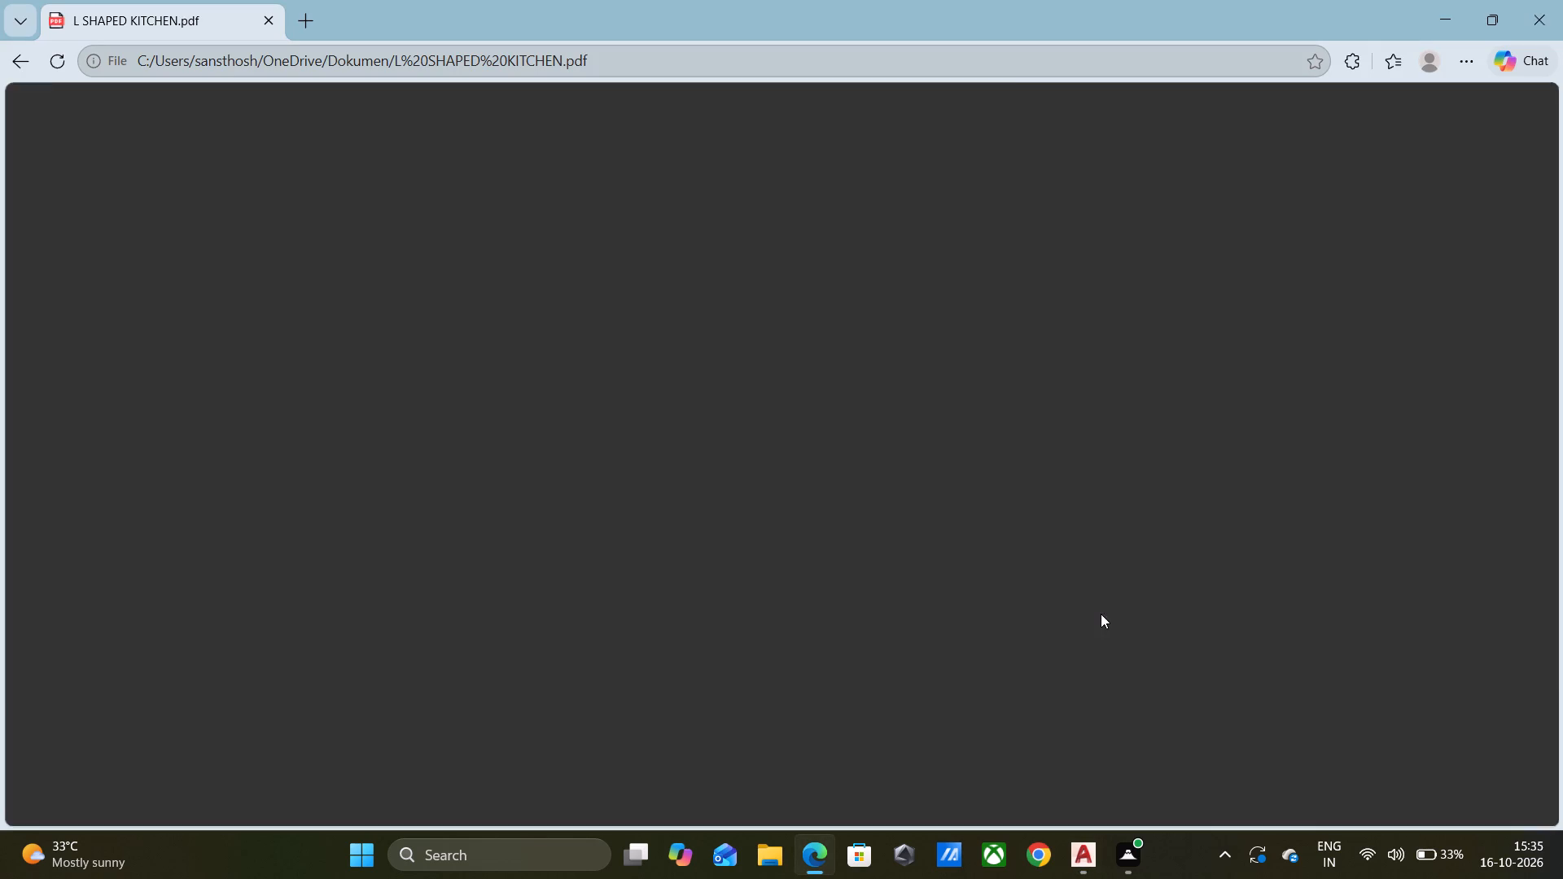
Look over the whole plotted kitchen page in the opened PDF, then close it and return to AutoCAD.
{"action": "scroll", "coordinate": [624, 389], "scroll_direction": "up", "scroll_amount": 3}
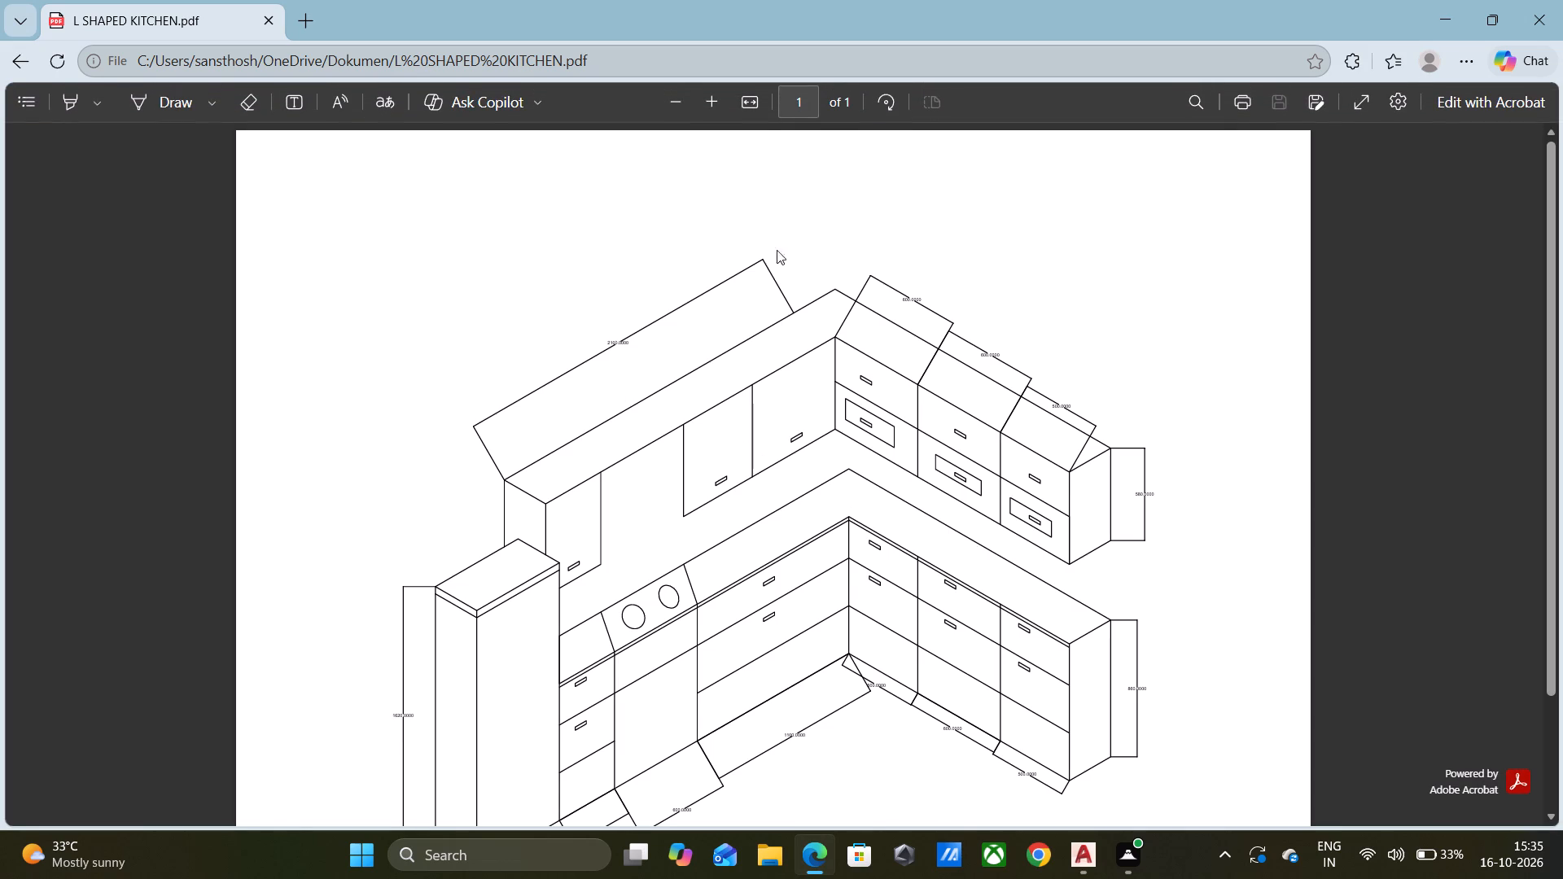
{"action": "scroll", "coordinate": [793, 202], "scroll_direction": "down", "scroll_amount": 4}
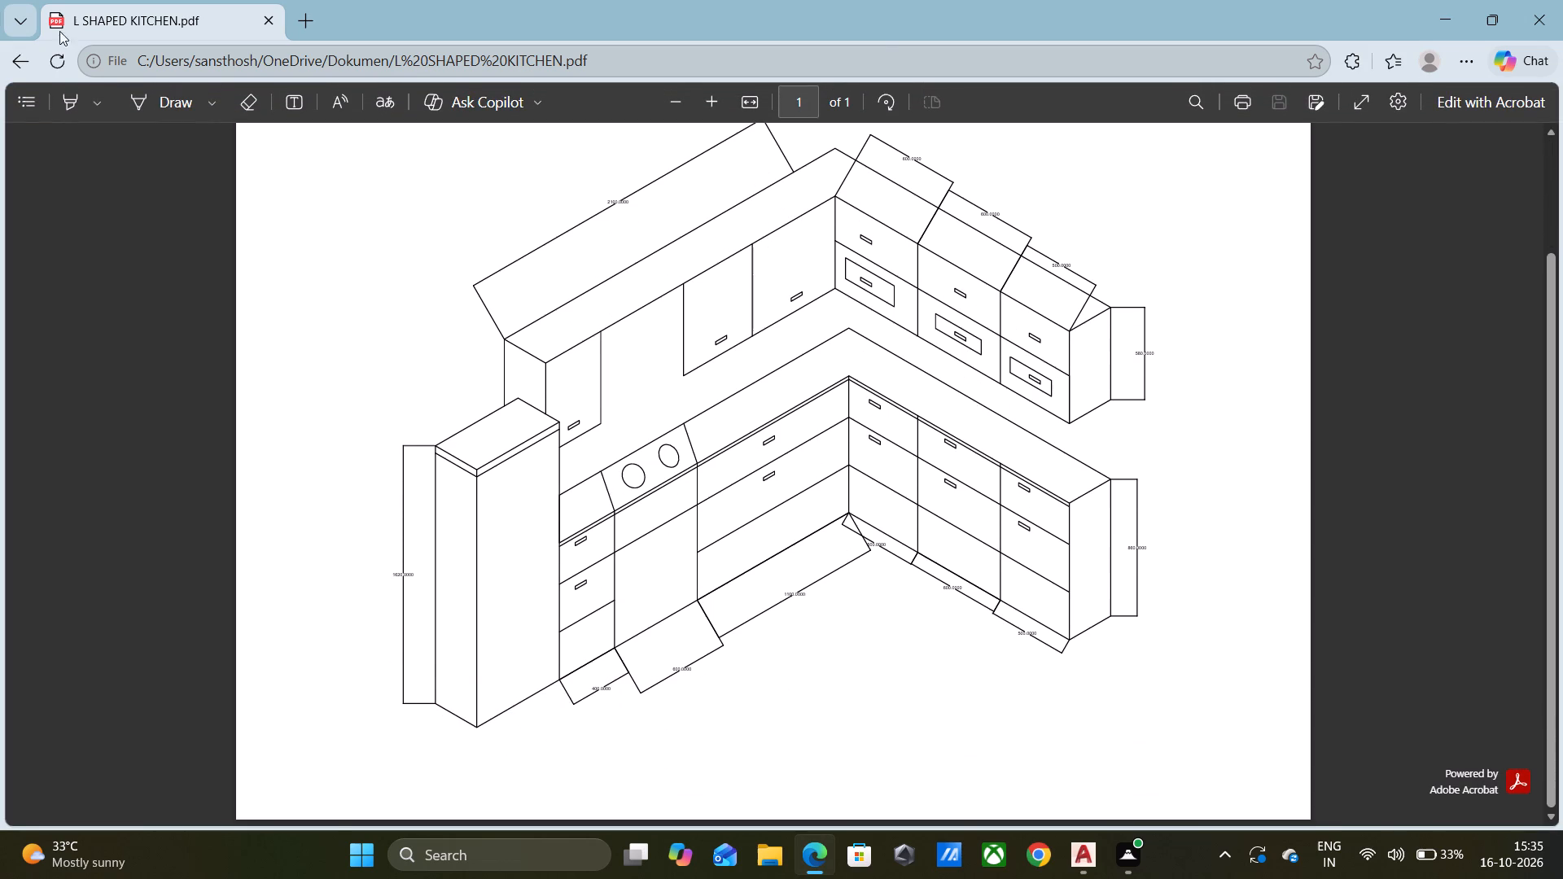
{"action": "key", "text": "Escape"}
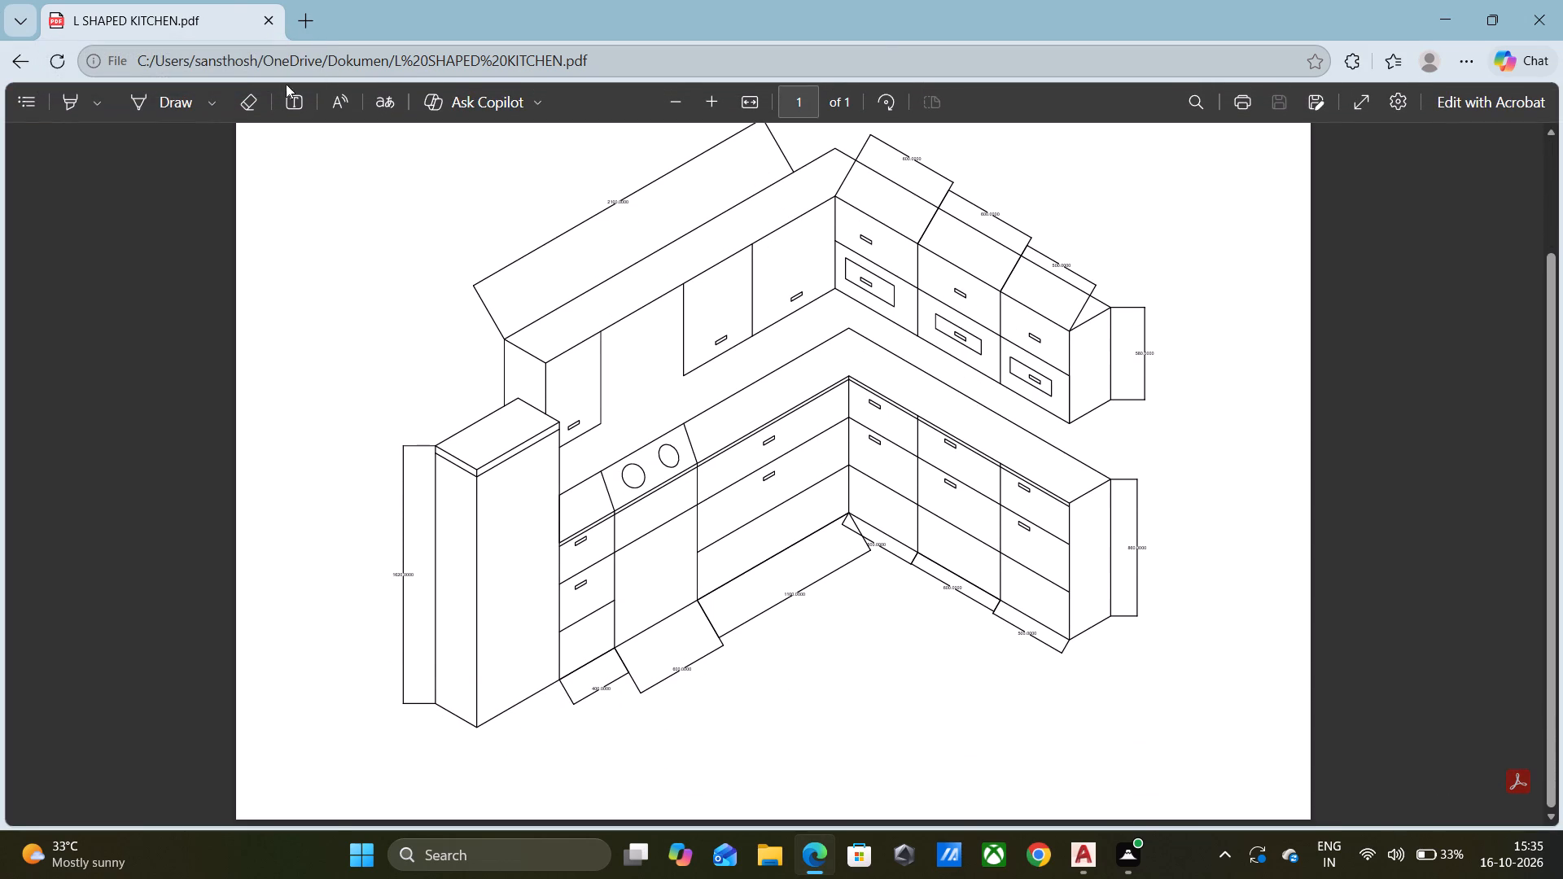
{"action": "key", "text": "Escape"}
{"action": "left_click", "coordinate": [269, 20]}
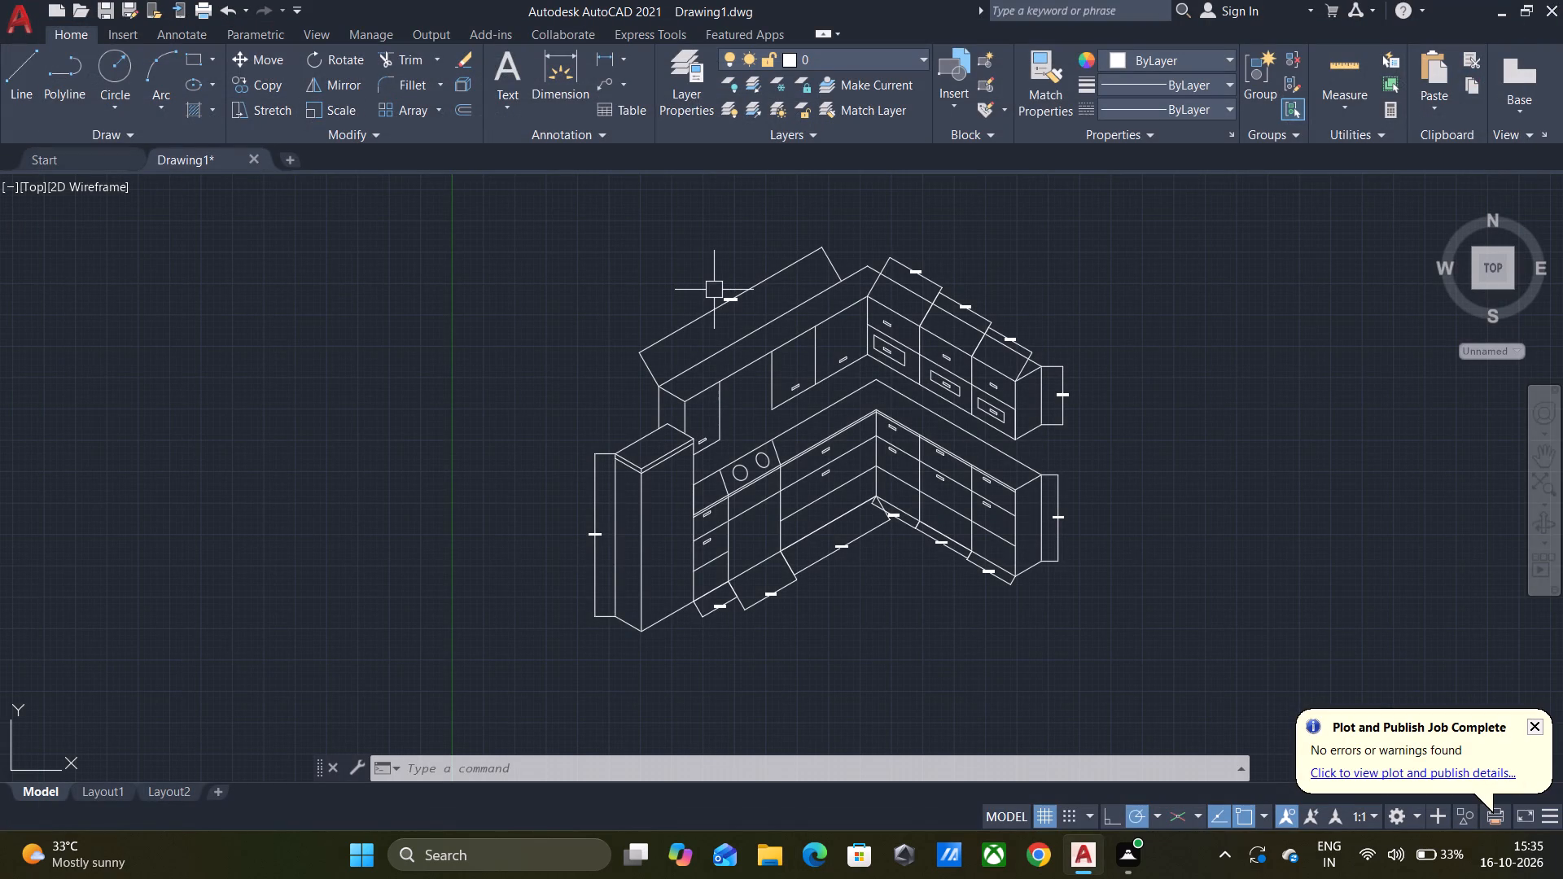
Save the drawing as L SHAPED KITCHEN in AutoCAD 2018 Drawing format in the Documents folder.
{"action": "key", "text": "ctrl+s"}
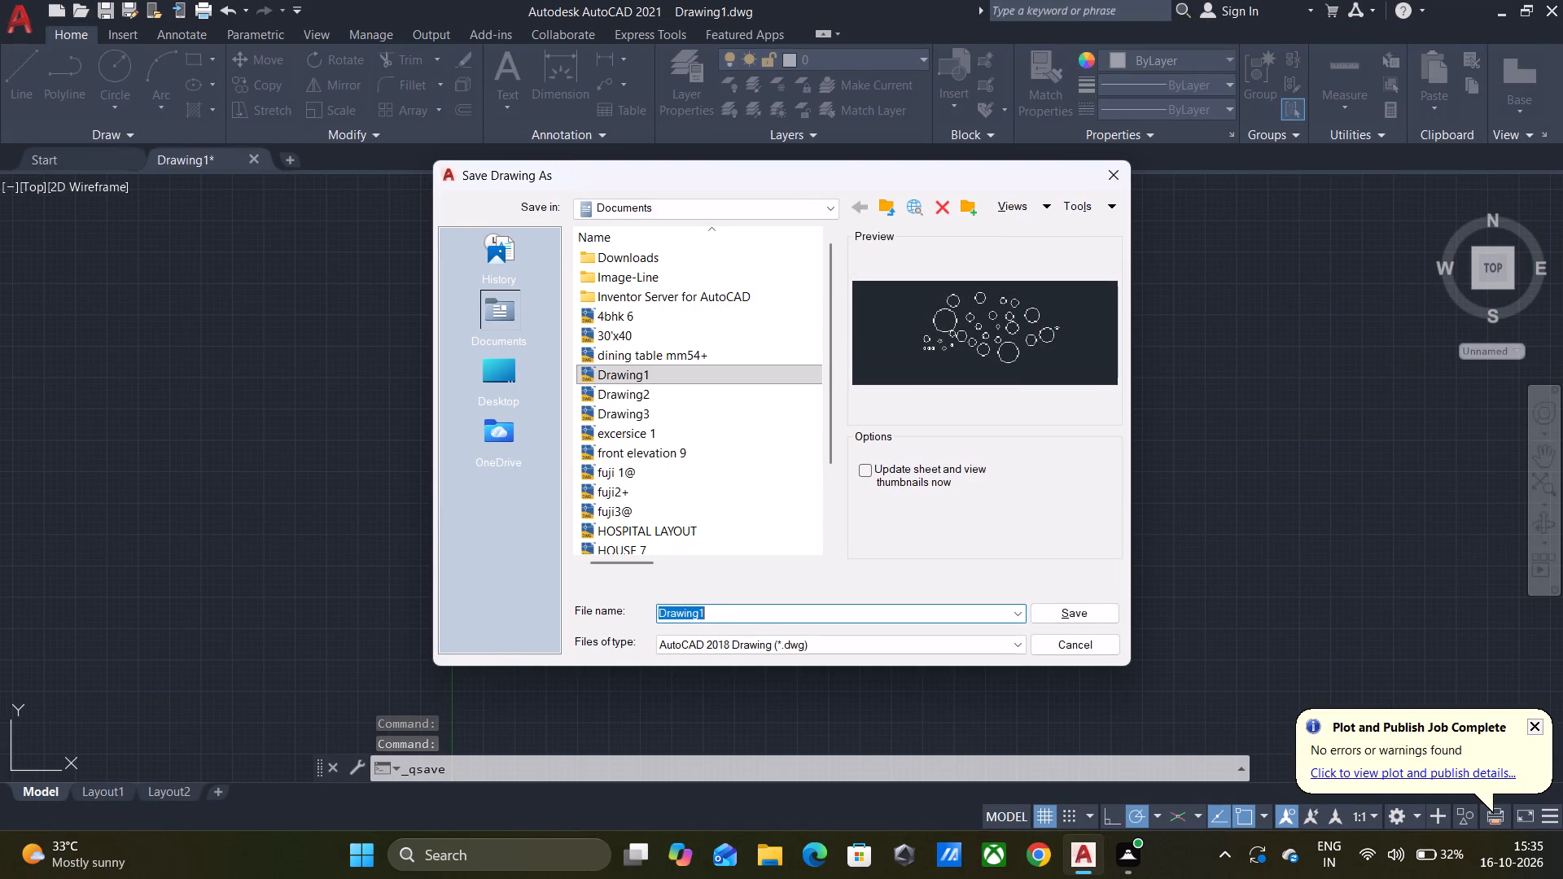
{"action": "key", "text": "BackSpace"}
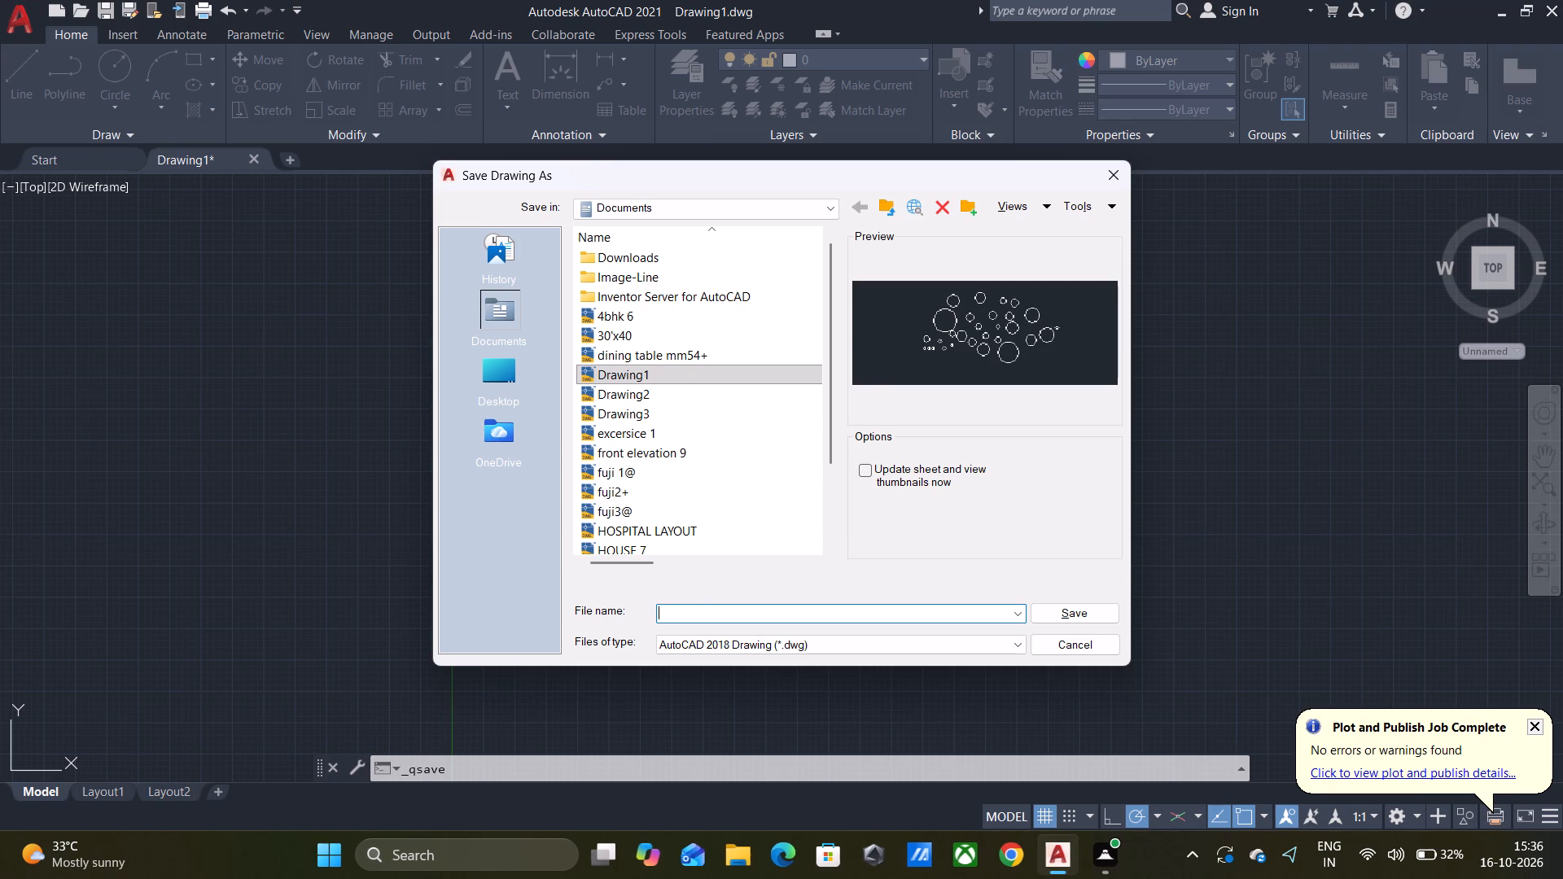
{"action": "type", "text": "L"}
{"action": "key", "text": "space"}
{"action": "type", "text": "SHAPED KITCHEN"}
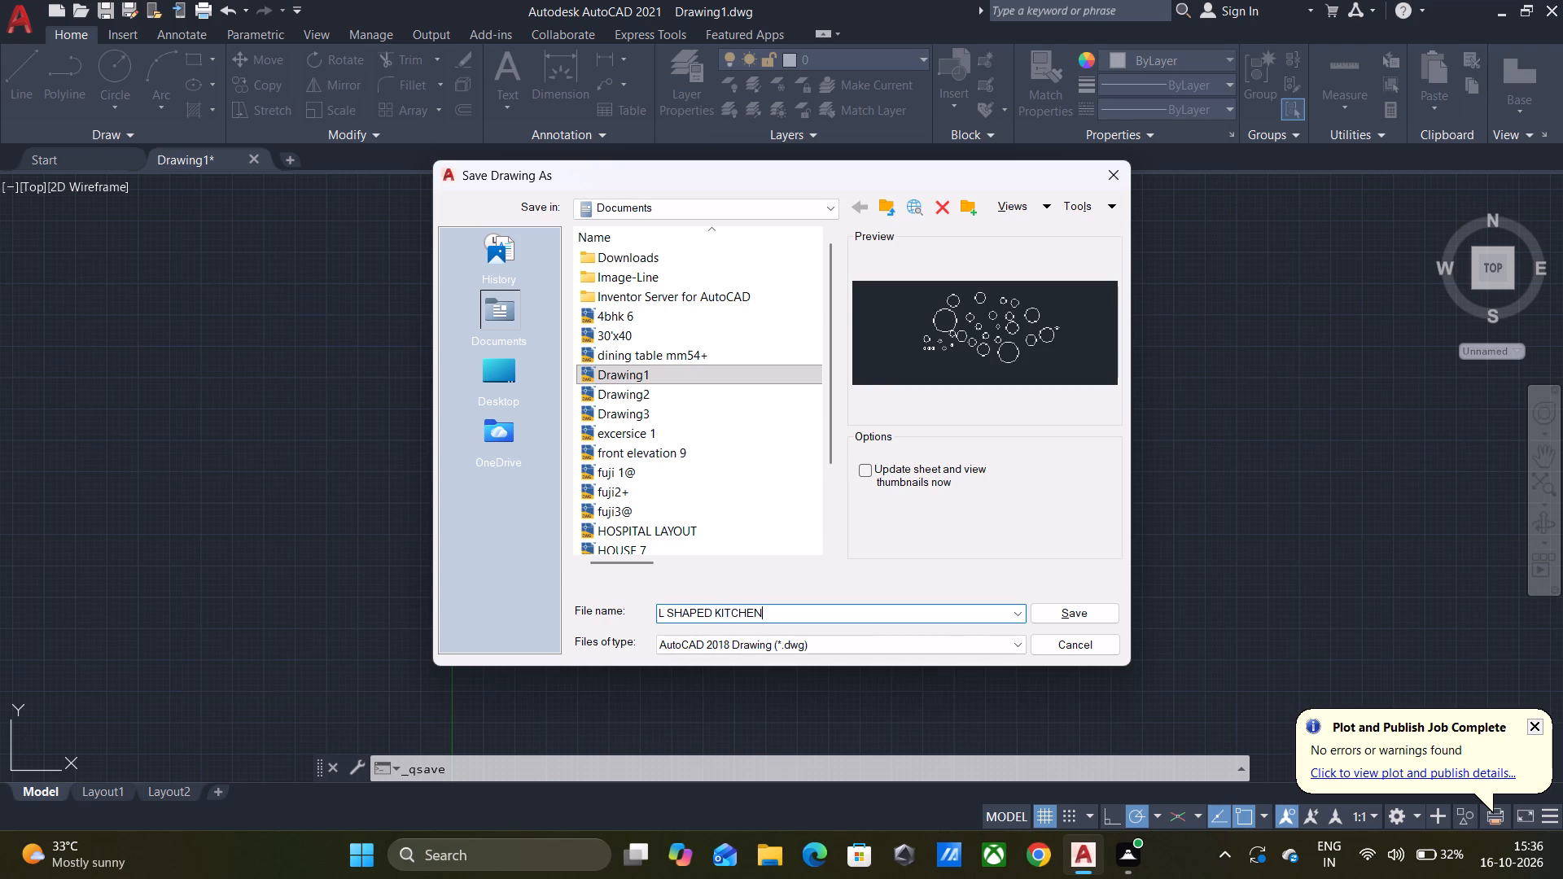
{"action": "left_click", "coordinate": [1071, 609]}
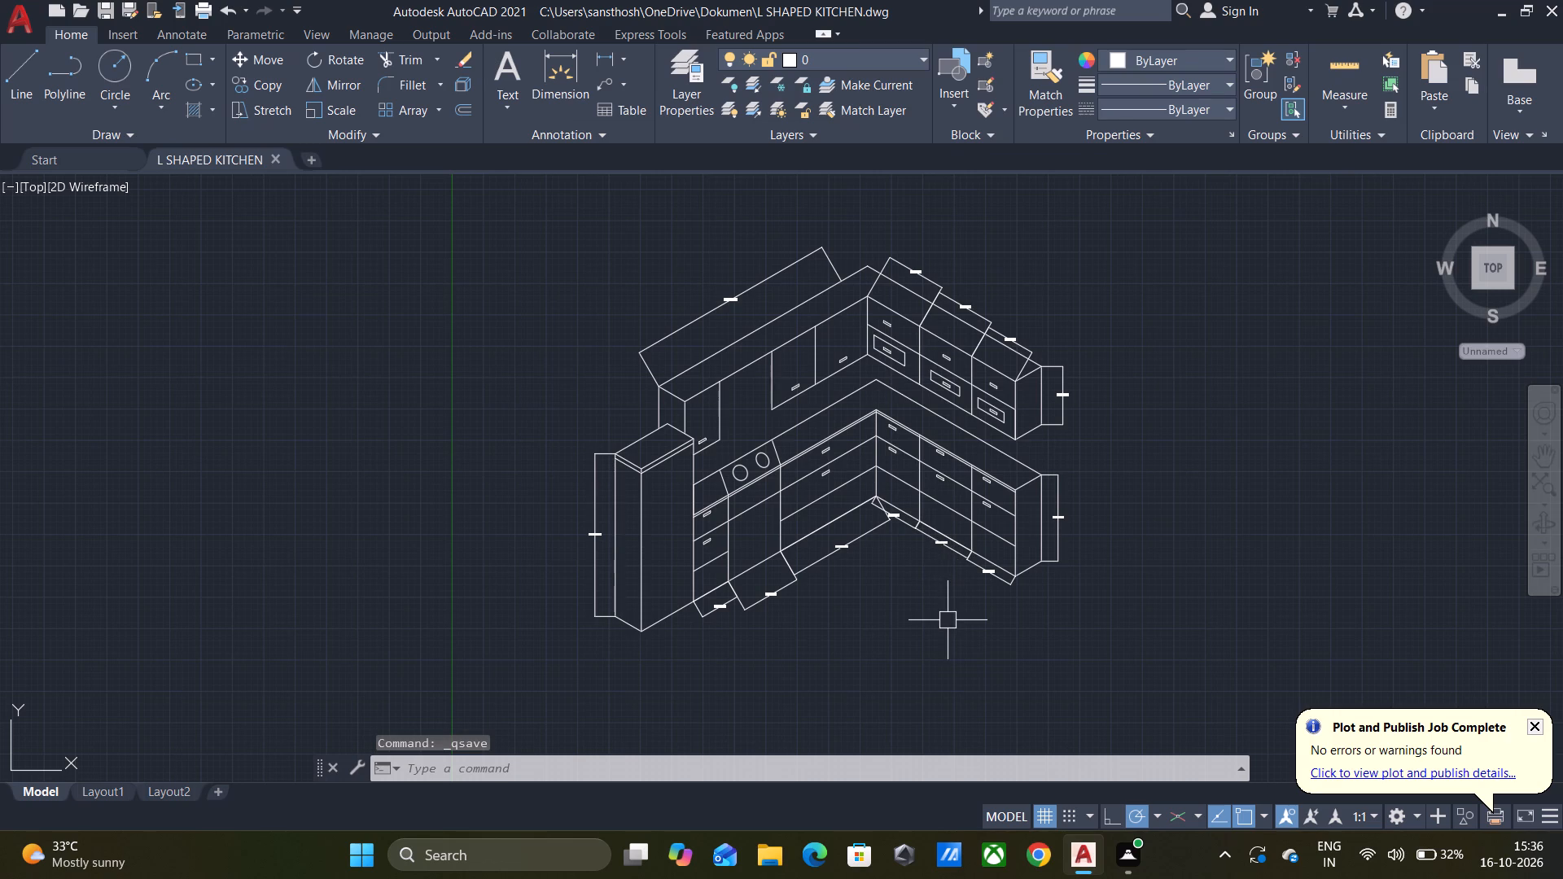
Turn off command-history logging with the LOGFILEOFF command.
{"action": "type", "text": "LOG"}
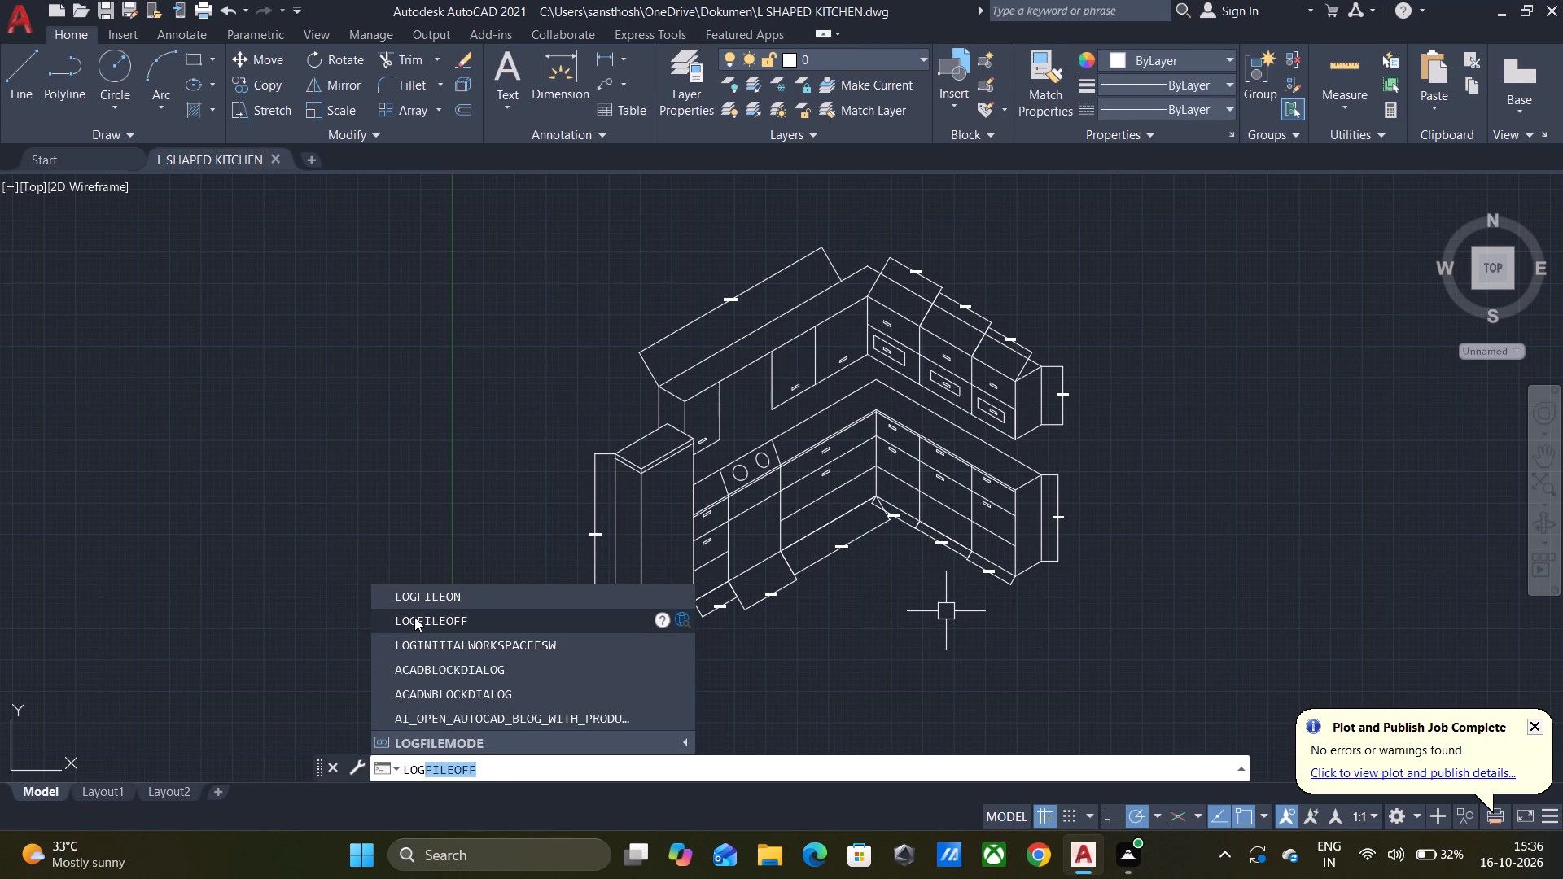
{"action": "left_click", "coordinate": [414, 617]}
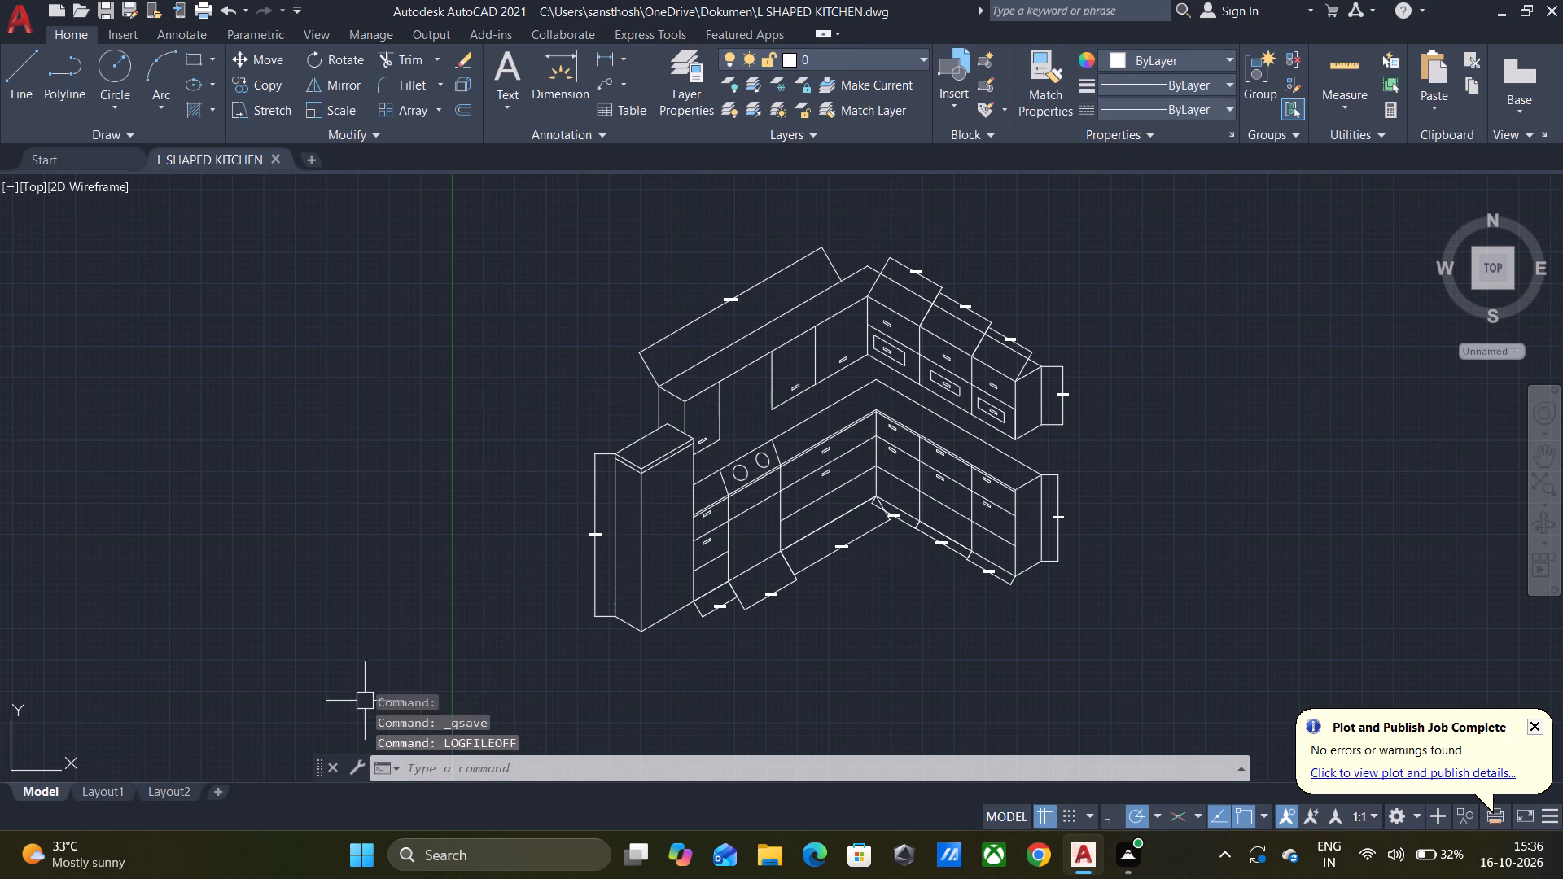